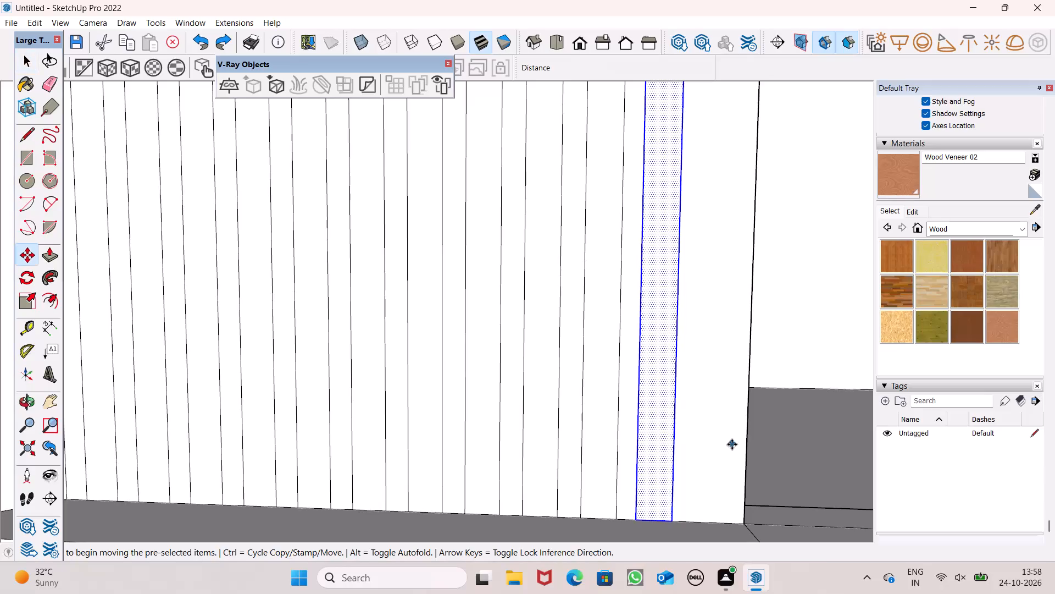
Copy the selected strip about 7 1/16" along the panel so its bottom corner meets the panel's bottom end corner.
left_click(673, 522)
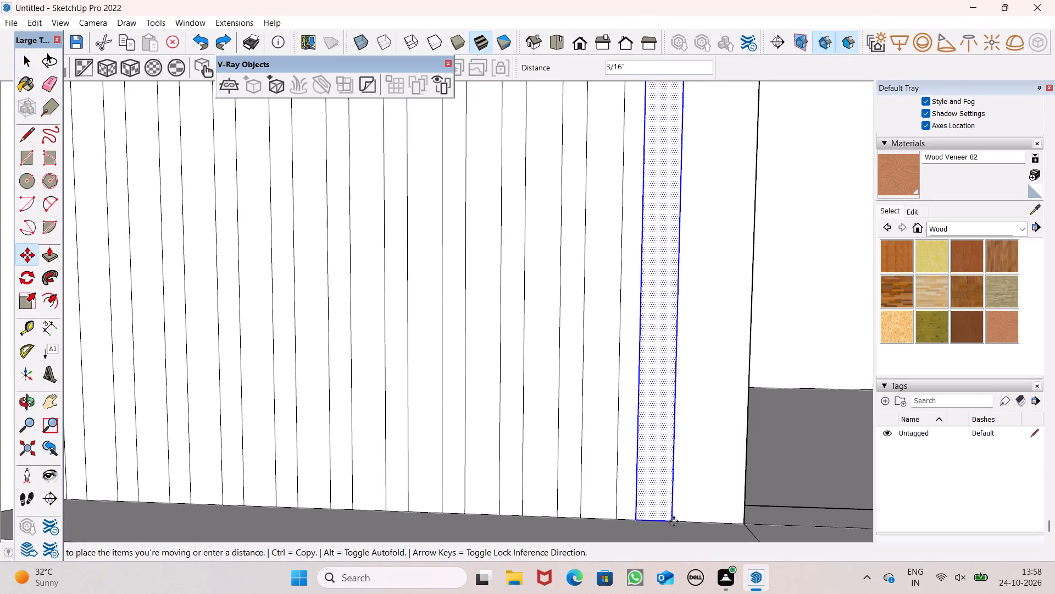
left_click_drag(676, 520, 743, 519, "ctrl")
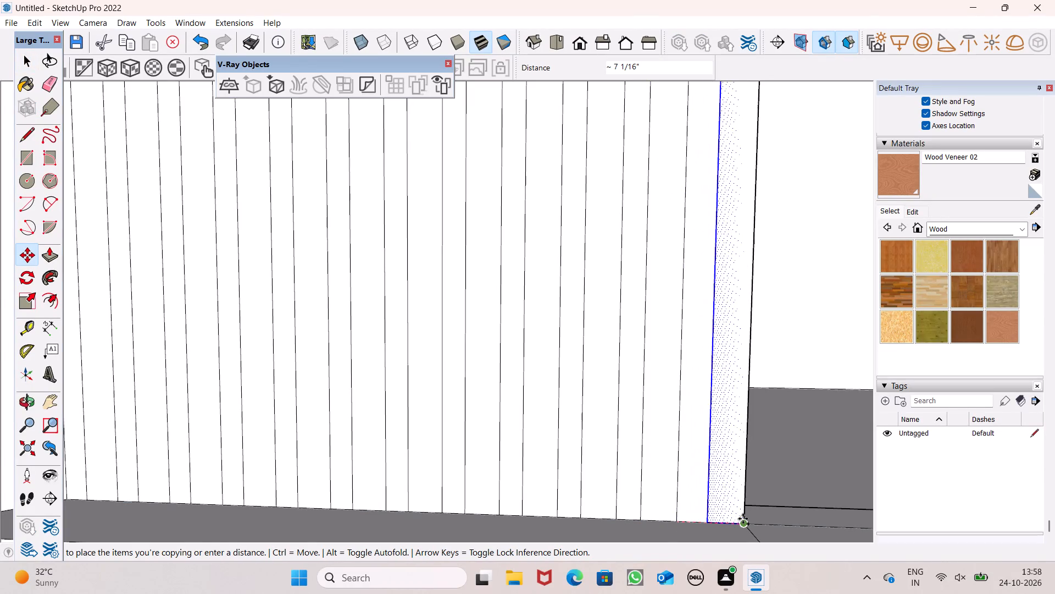
left_click_drag(743, 519, 744, 519, "ctrl")
key("space")
scroll(652, 450, "down", 14)
key("space")
scroll(643, 449, "down", 4)
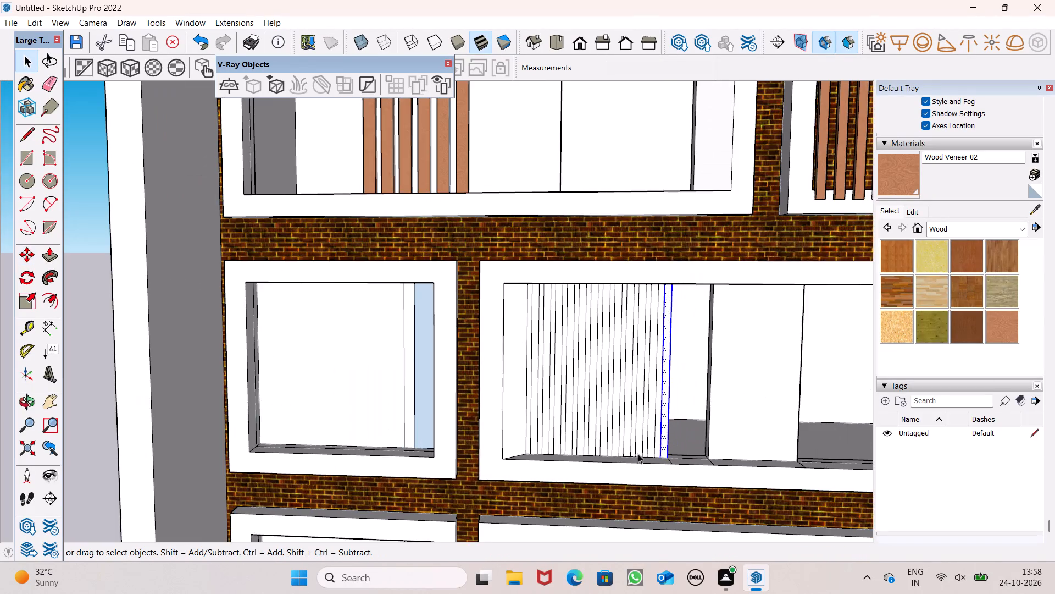
scroll(603, 450, "down", 5)
left_click(204, 397)
Paint twelve alternate strips of the lined panel with the Wood Veneer 02 material, leaving the gaps between them white.
scroll(642, 439, "up", 8)
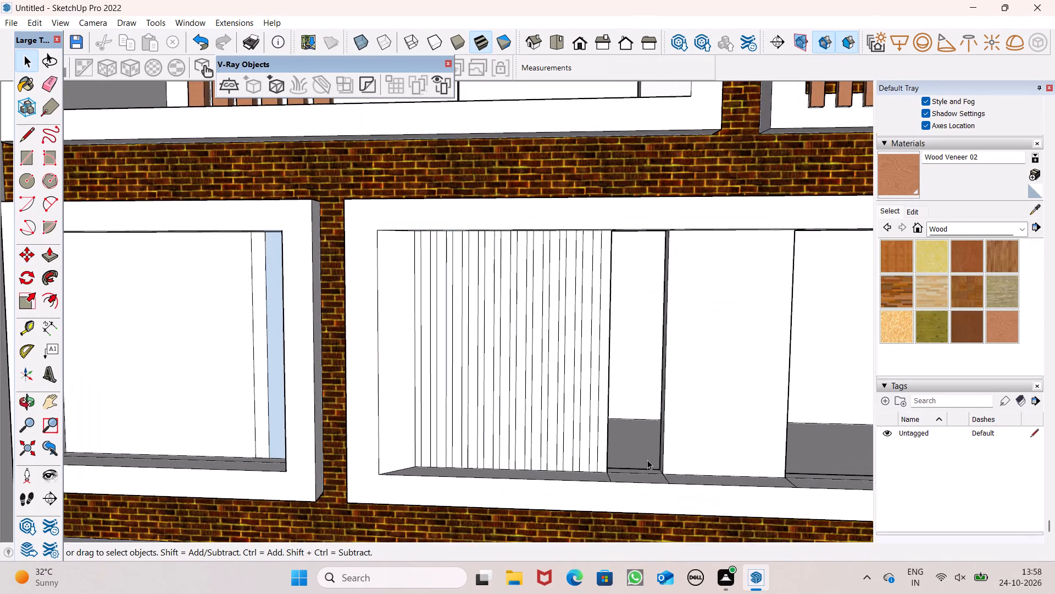
scroll(647, 460, "up", 7)
middle_click_drag(604, 482, 671, 547)
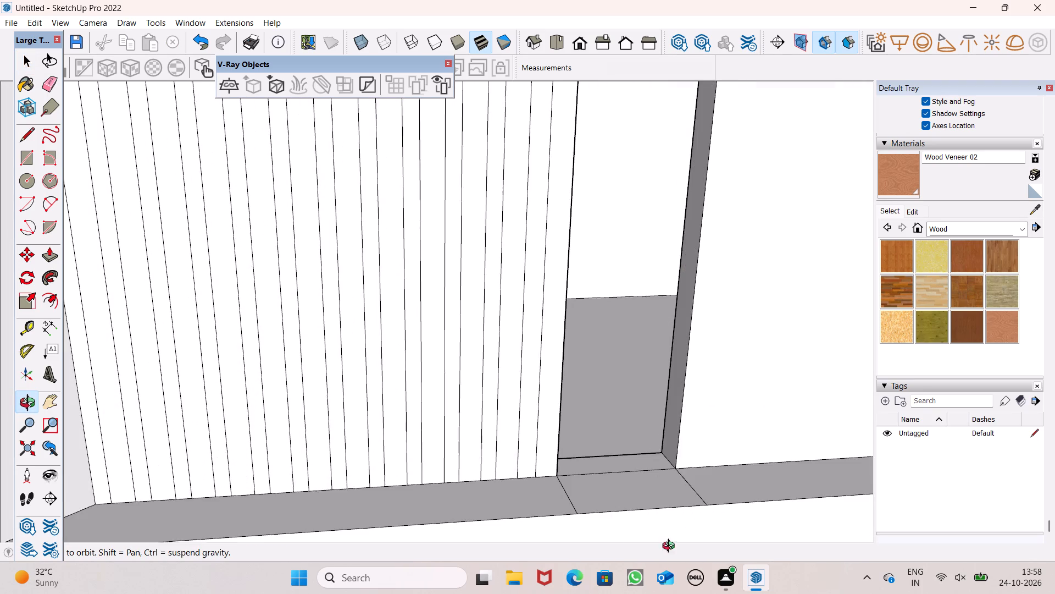
middle_click_drag(671, 547, 676, 546)
scroll(671, 547, "up", 1)
left_click(903, 183)
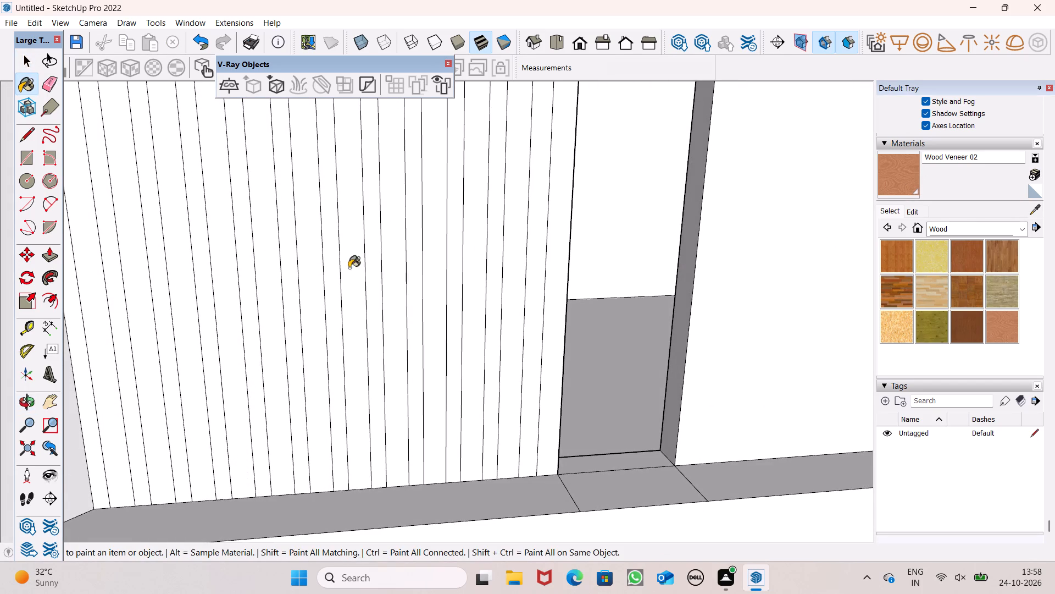
scroll(341, 272, "down", 3)
scroll(133, 422, "up", 5)
left_click(190, 451)
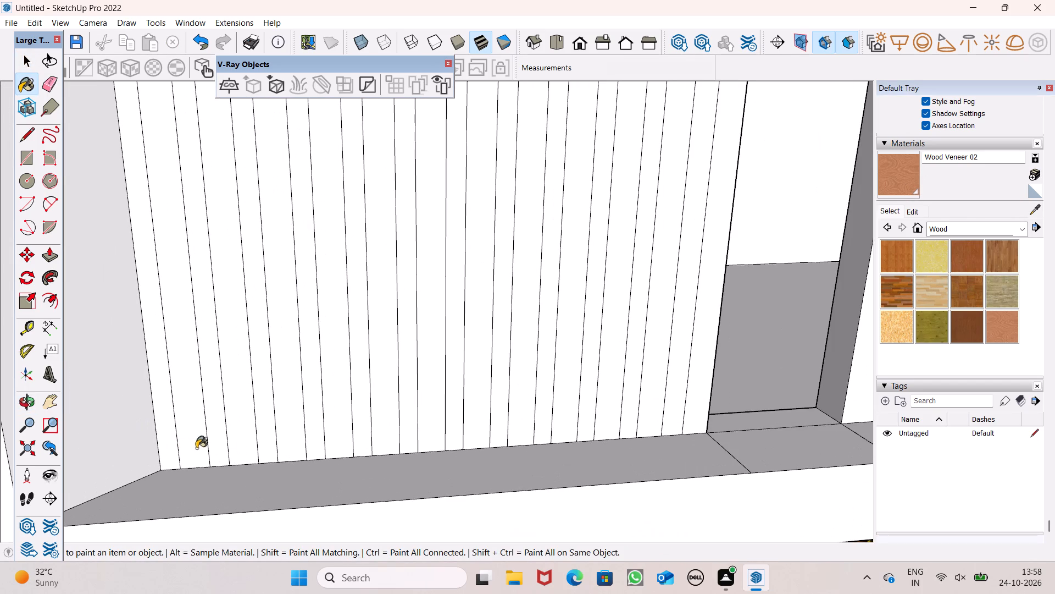
scroll(244, 453, "up", 3)
left_click_drag(243, 453, 249, 453)
left_click(312, 446)
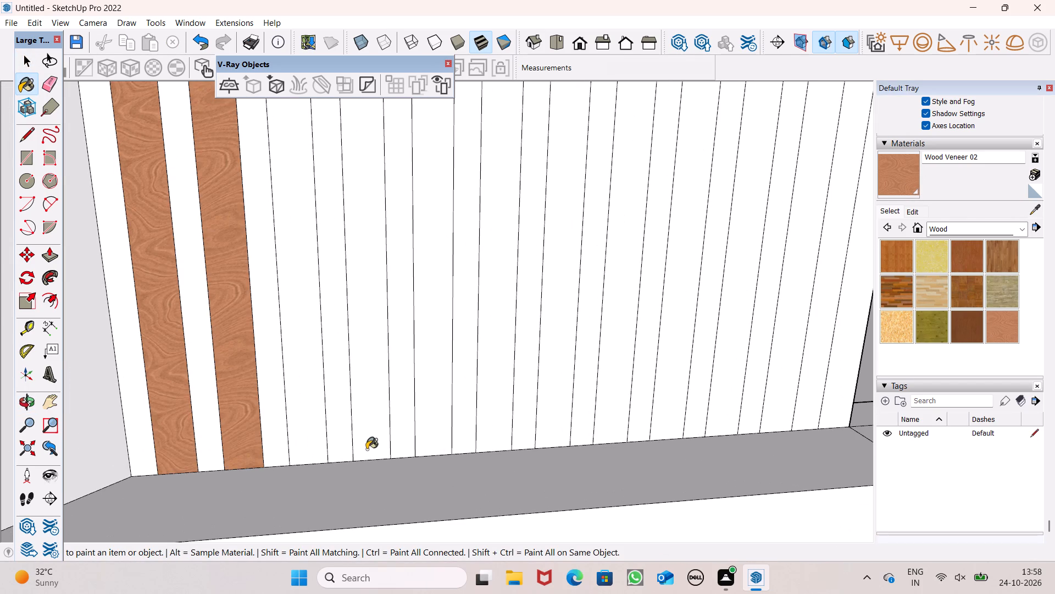
left_click(368, 449)
left_click(434, 443)
left_click(484, 435)
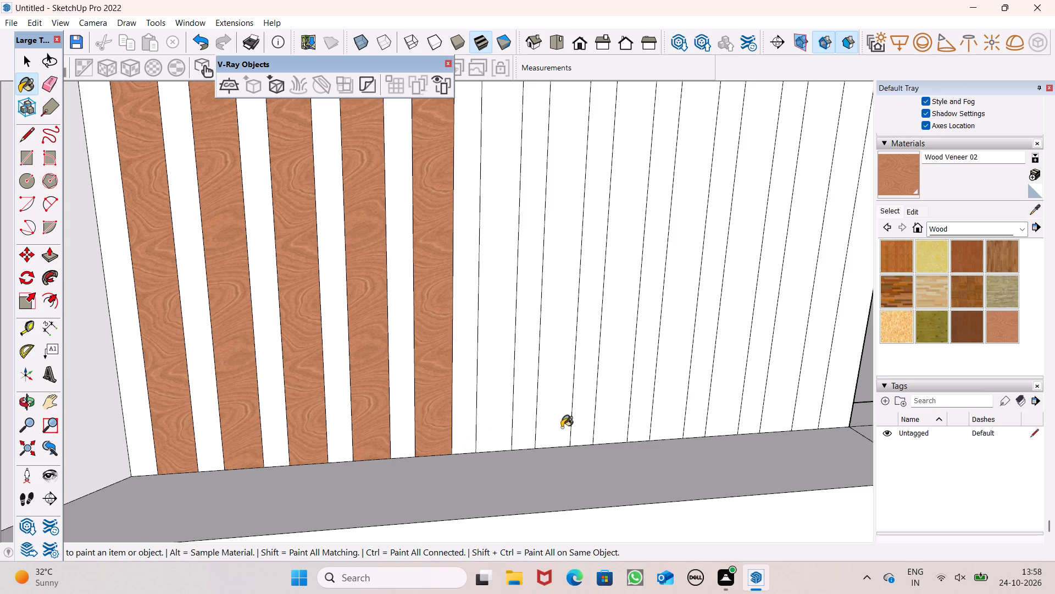
left_click(562, 427)
left_click(609, 422)
left_click(665, 424)
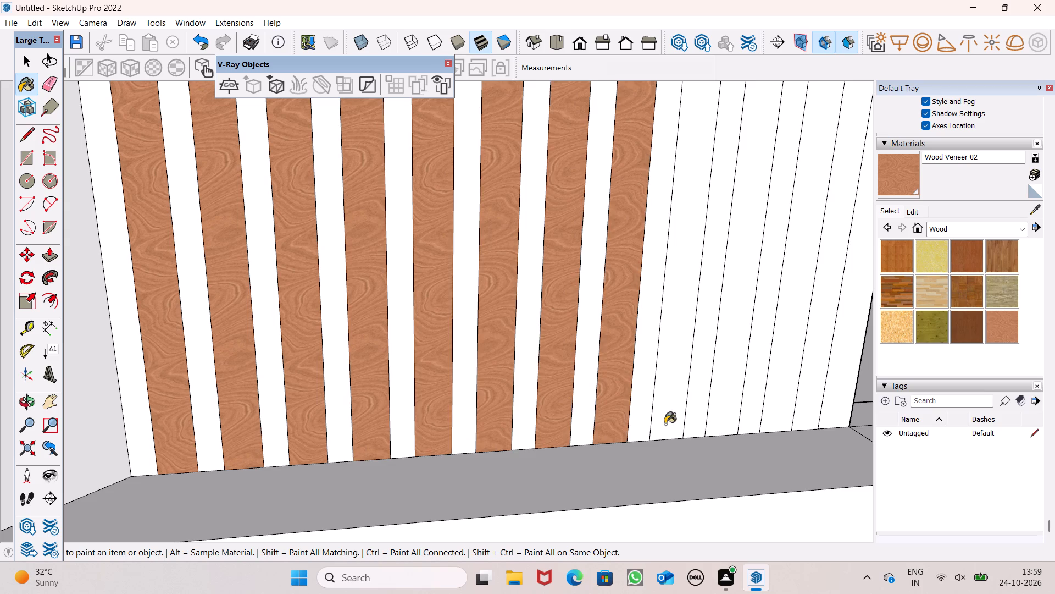
left_click(727, 413)
left_click(770, 410)
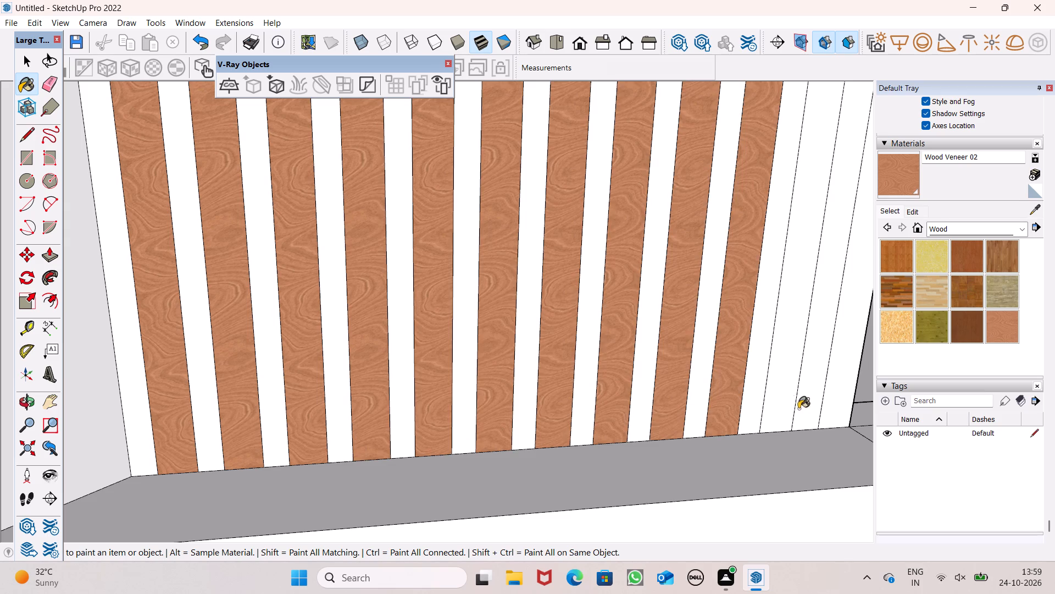
left_click(836, 412)
Push/Pull the wood strip nearest the opening's inner side wall outward by 4 3/16" to form the first slat.
scroll(609, 425, "down", 18)
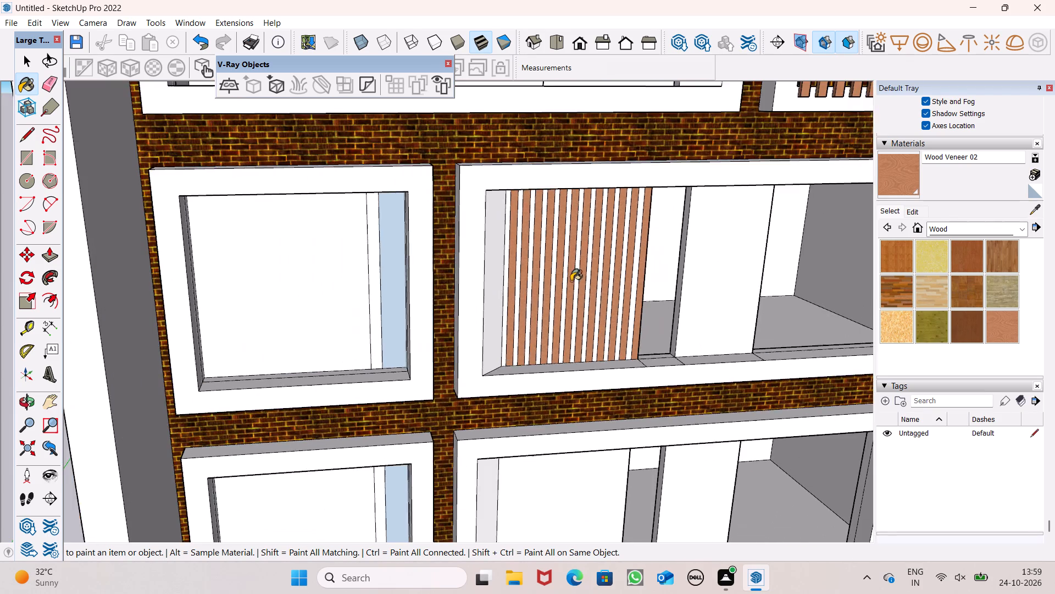
scroll(567, 296, "down", 5)
middle_click_drag(538, 365, 512, 529)
scroll(713, 86, "up", 2)
middle_click_drag(531, 415, 528, 344)
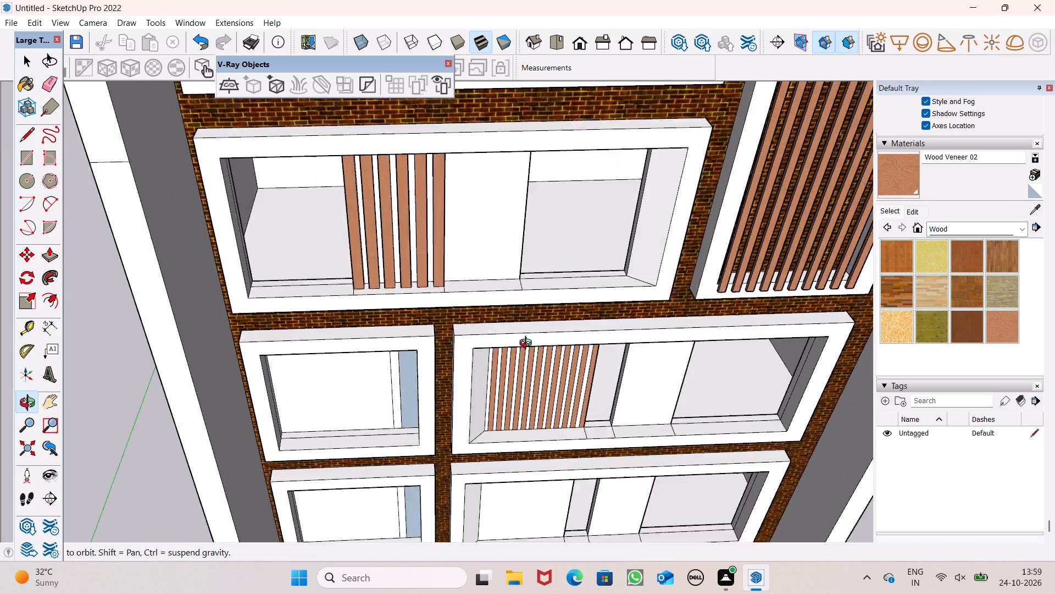
middle_click_drag(528, 344, 529, 277)
scroll(529, 277, "up", 1)
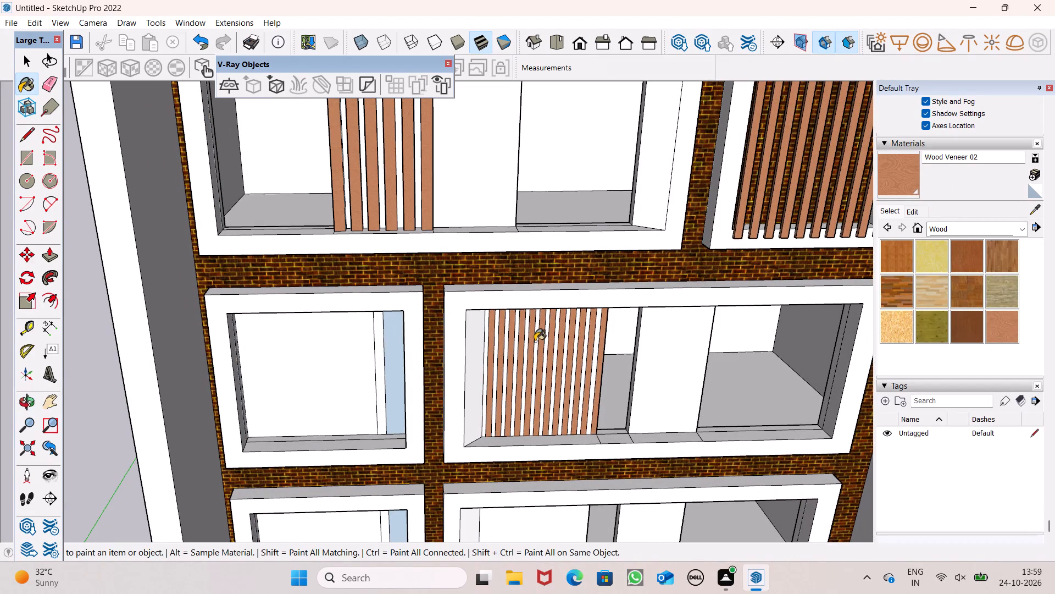
scroll(533, 346, "down", 3)
key("space")
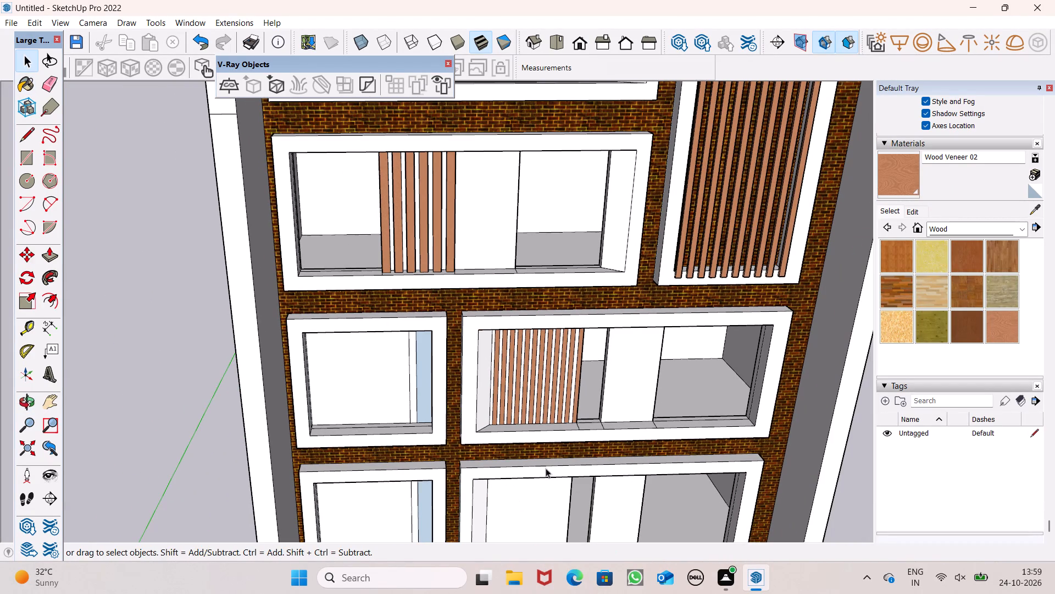
scroll(524, 419, "up", 2)
scroll(396, 387, "down", 1)
scroll(546, 417, "up", 5)
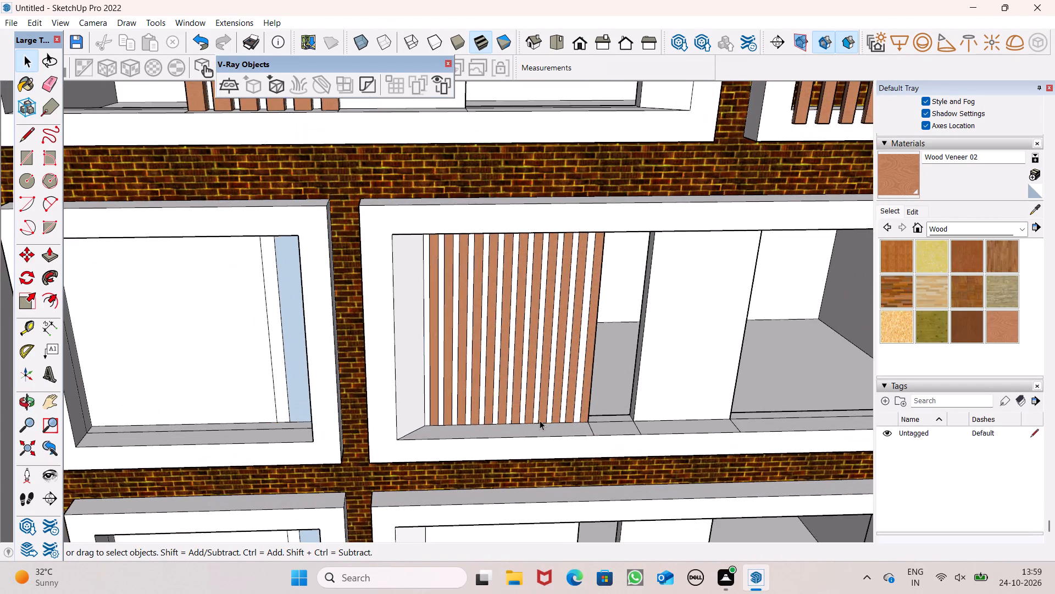
middle_click_drag(521, 453, 488, 481)
middle_click(481, 484)
scroll(431, 431, "up", 2)
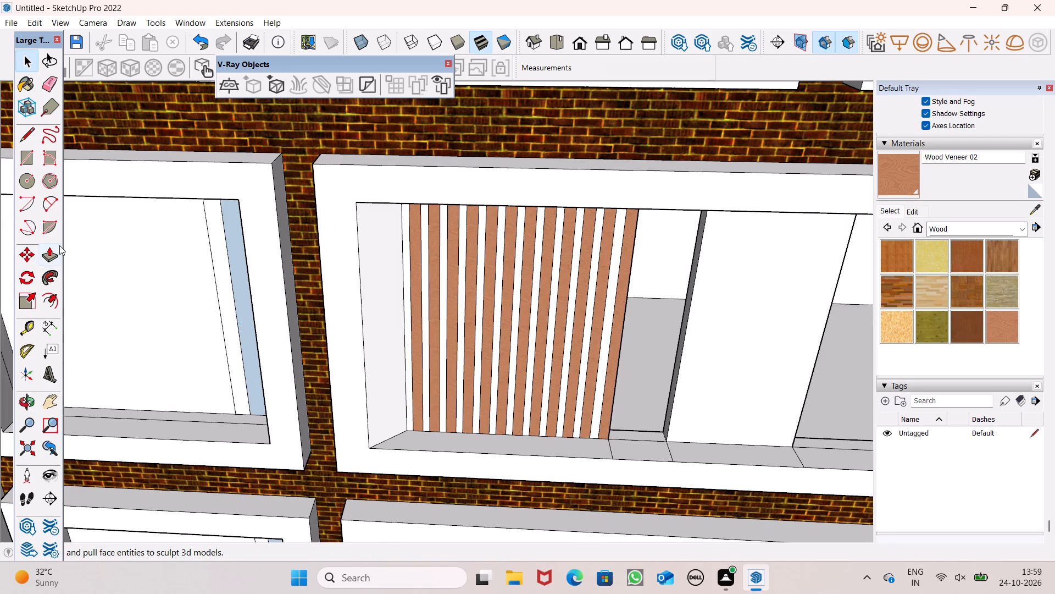
left_click(43, 254)
scroll(404, 370, "up", 6)
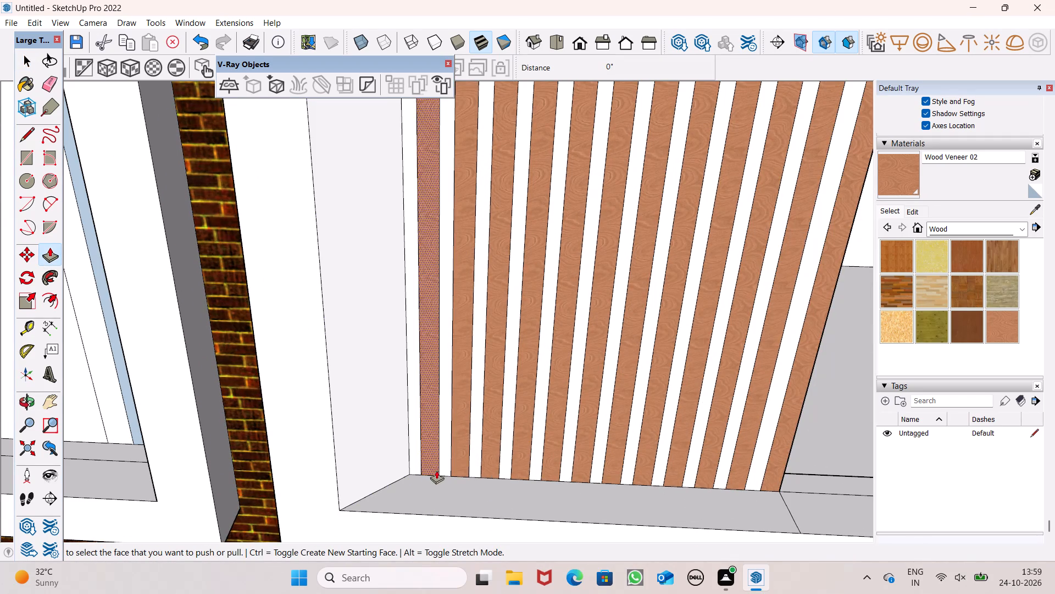
scroll(313, 364, "down", 5)
middle_click_drag(427, 447, 407, 494)
scroll(407, 494, "up", 7)
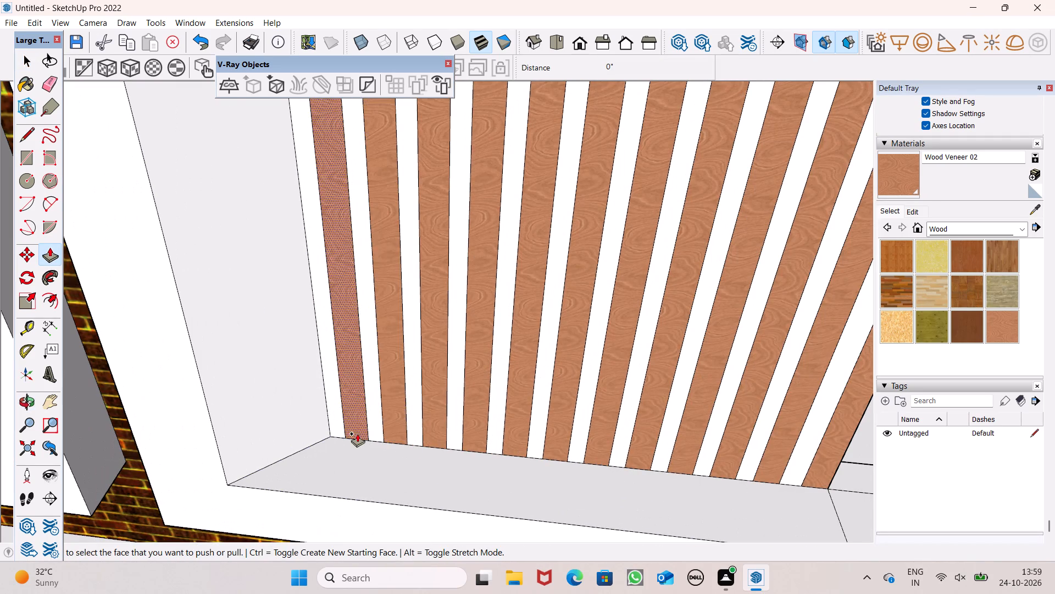
left_click_drag(357, 433, 349, 452)
Push/Pull the next five wood strips outward by 4 3/16", matching the first slat's depth.
scroll(441, 430, "down", 4)
middle_click_drag(463, 437, 428, 471)
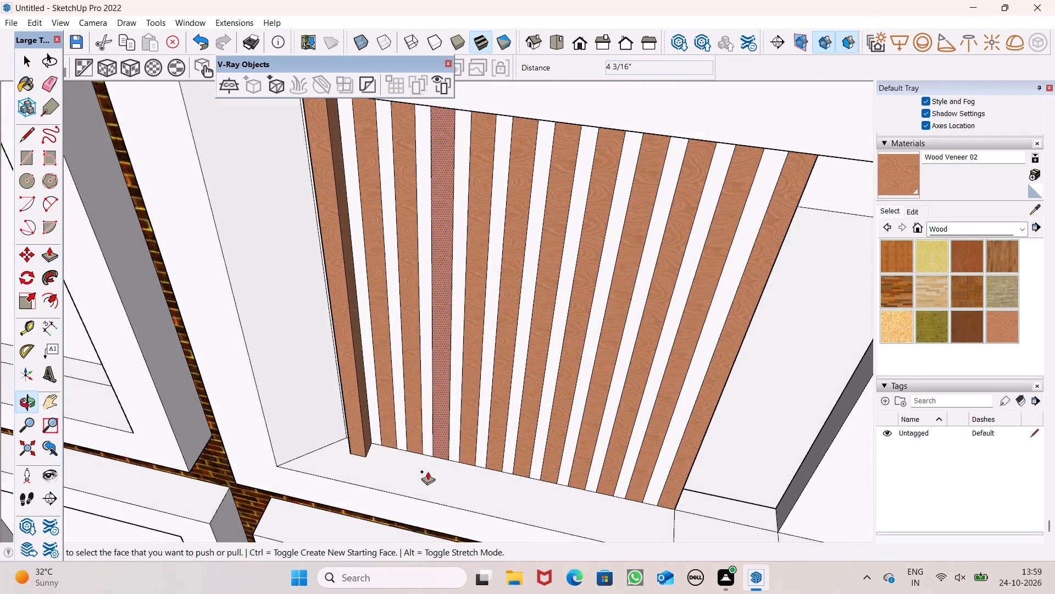
scroll(399, 470, "up", 7)
left_click_drag(375, 414, 328, 437)
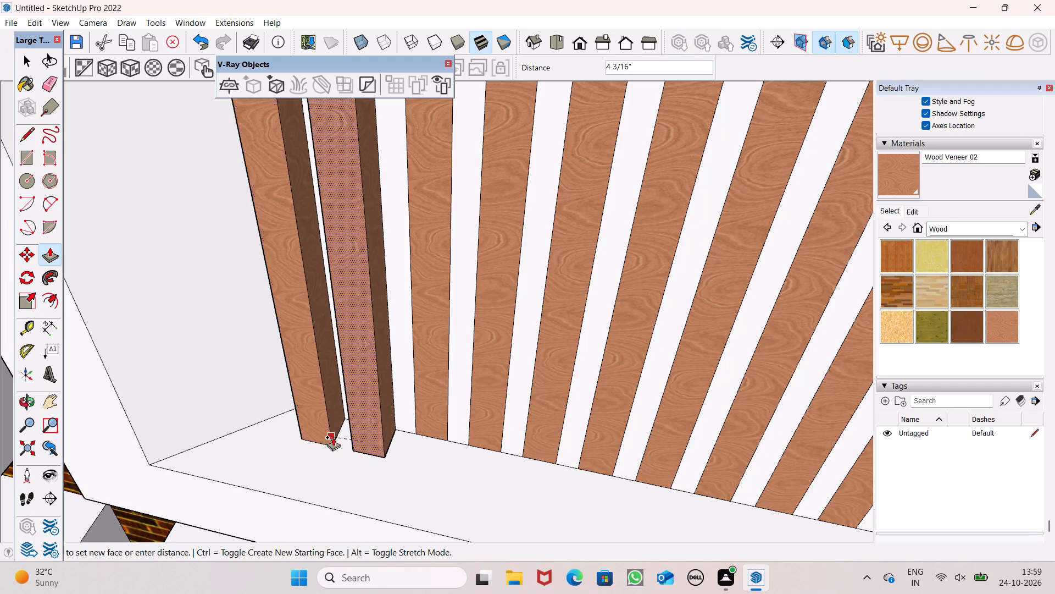
left_click_drag(436, 425, 386, 453)
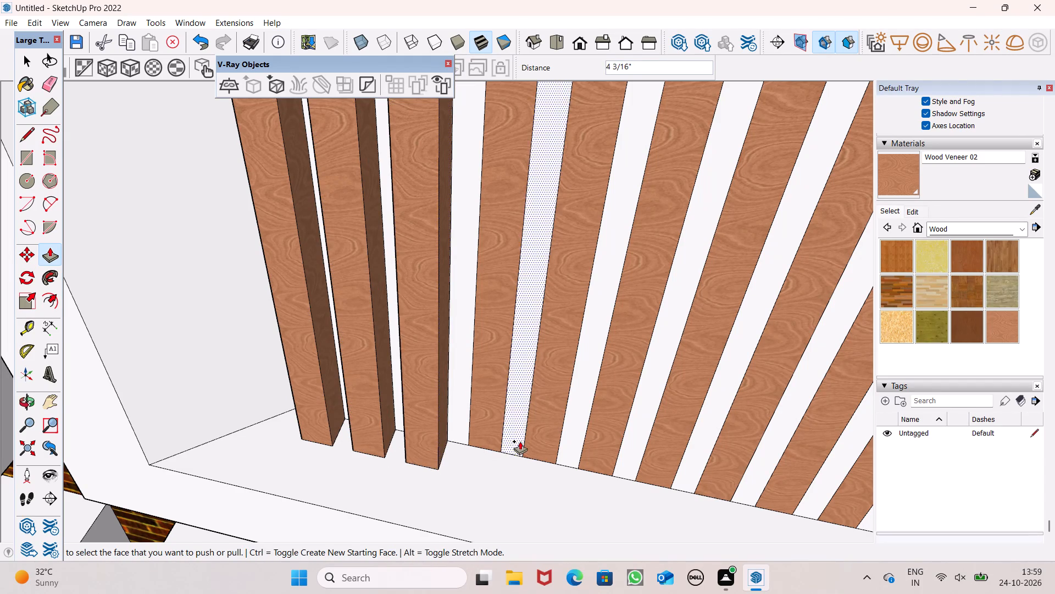
left_click_drag(493, 442, 437, 466)
left_click_drag(543, 451, 494, 483)
left_click_drag(596, 463, 578, 482)
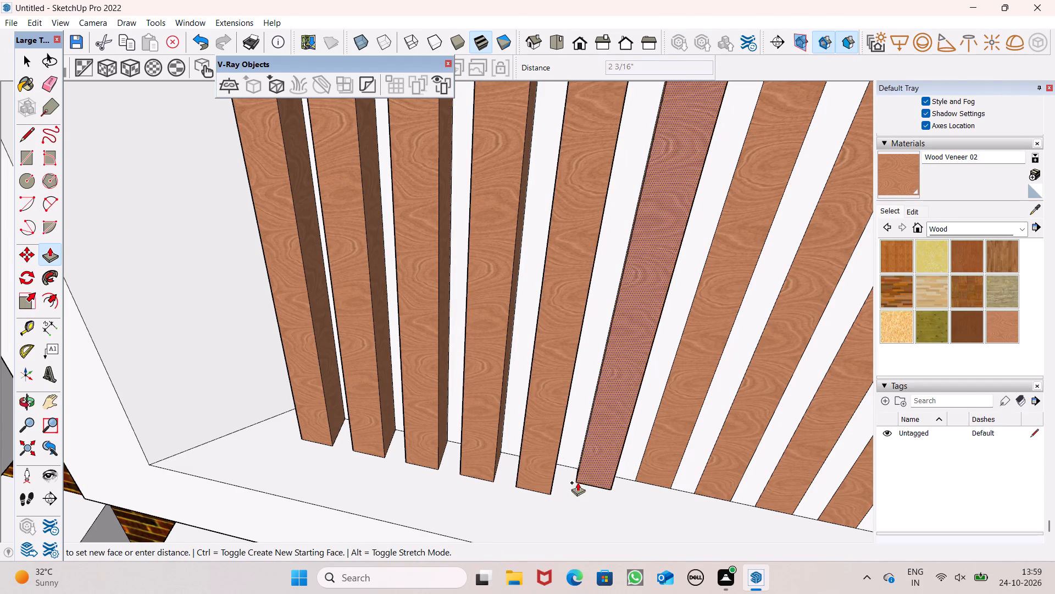
left_click_drag(578, 482, 547, 491)
Push/Pull the seventh and eighth wood strips outward by 4 3/16" to match the finished slats.
scroll(551, 464, "down", 5)
scroll(645, 476, "up", 1)
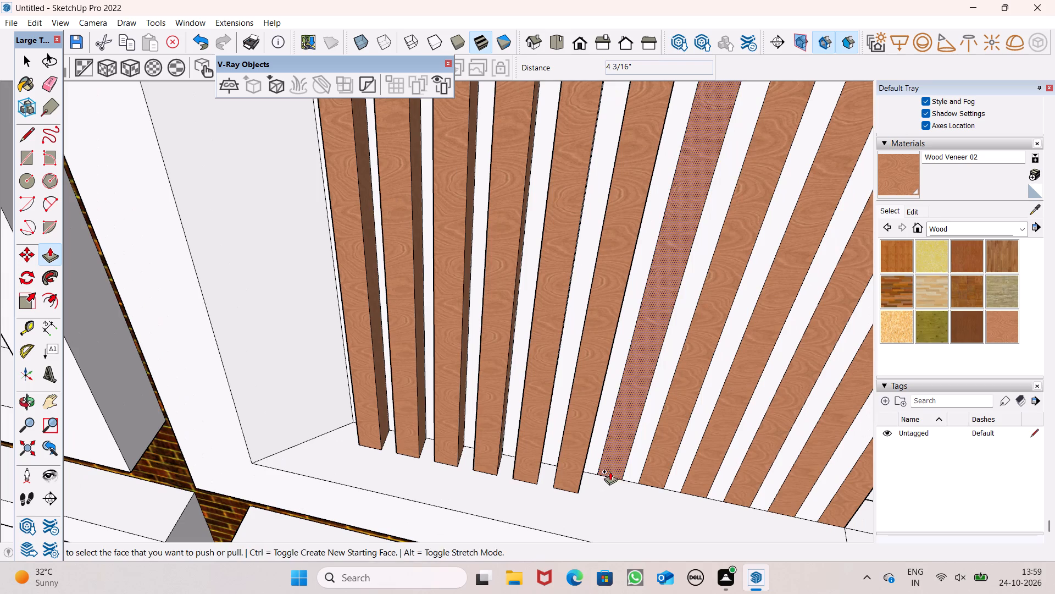
left_click_drag(610, 471, 567, 492)
left_click_drag(660, 471, 612, 494)
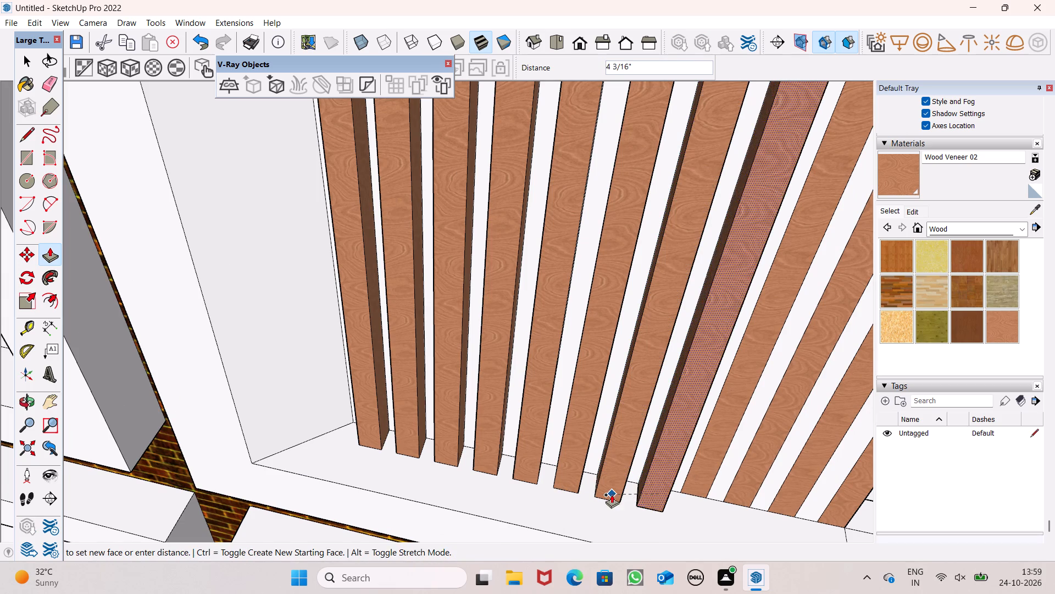
left_click_drag(612, 494, 608, 494)
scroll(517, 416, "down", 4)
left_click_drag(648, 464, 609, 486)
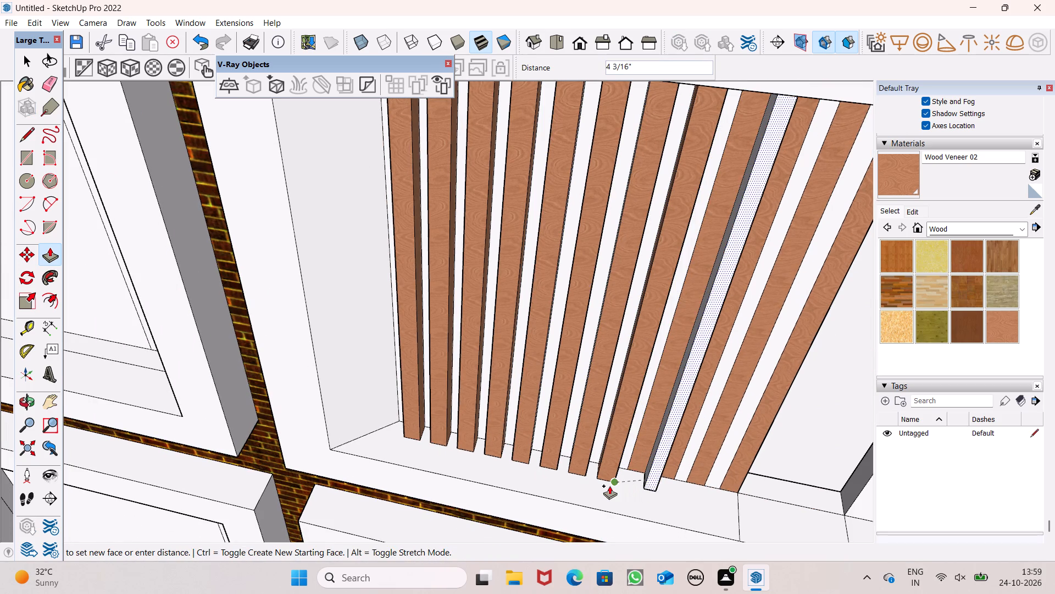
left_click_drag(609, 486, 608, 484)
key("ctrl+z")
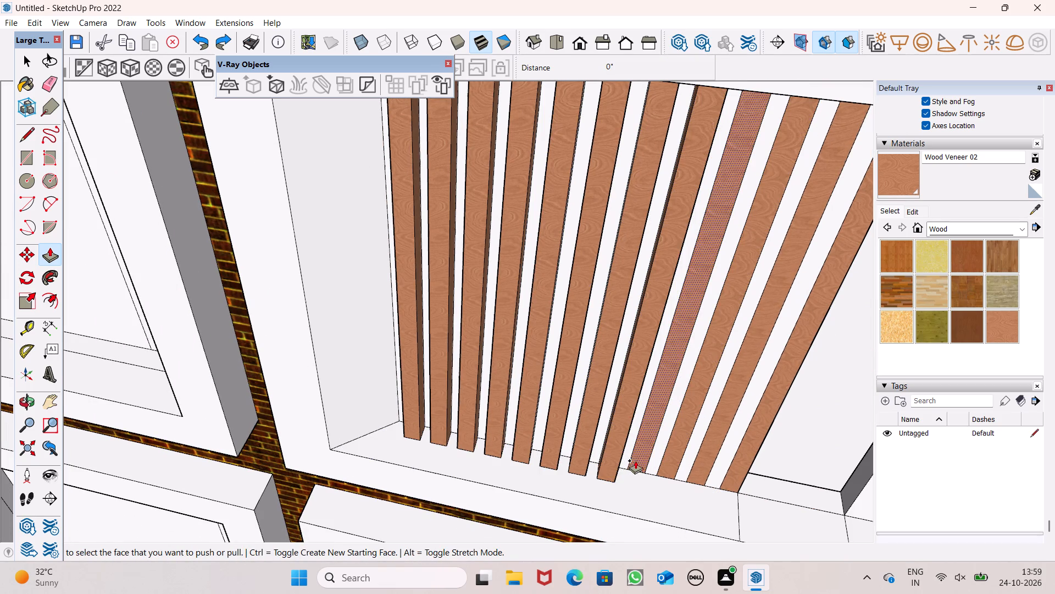
Push/Pull the remaining four wood strips outward by 4 3/16", aligning them with the finished slats.
left_click_drag(635, 460, 613, 476)
left_click_drag(668, 466, 669, 466)
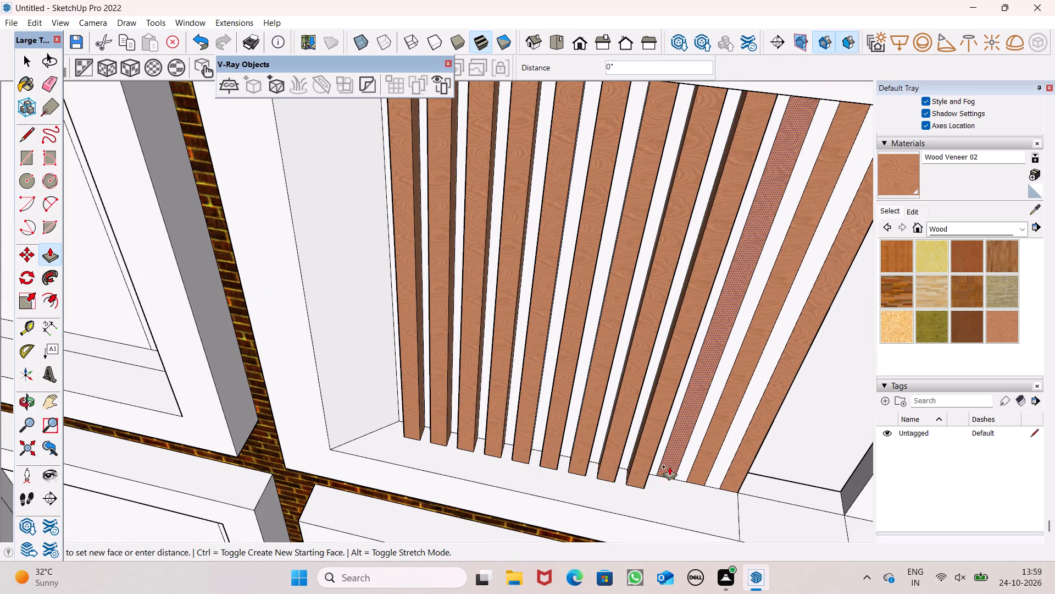
left_click_drag(669, 466, 640, 483)
left_click_drag(704, 474, 685, 493)
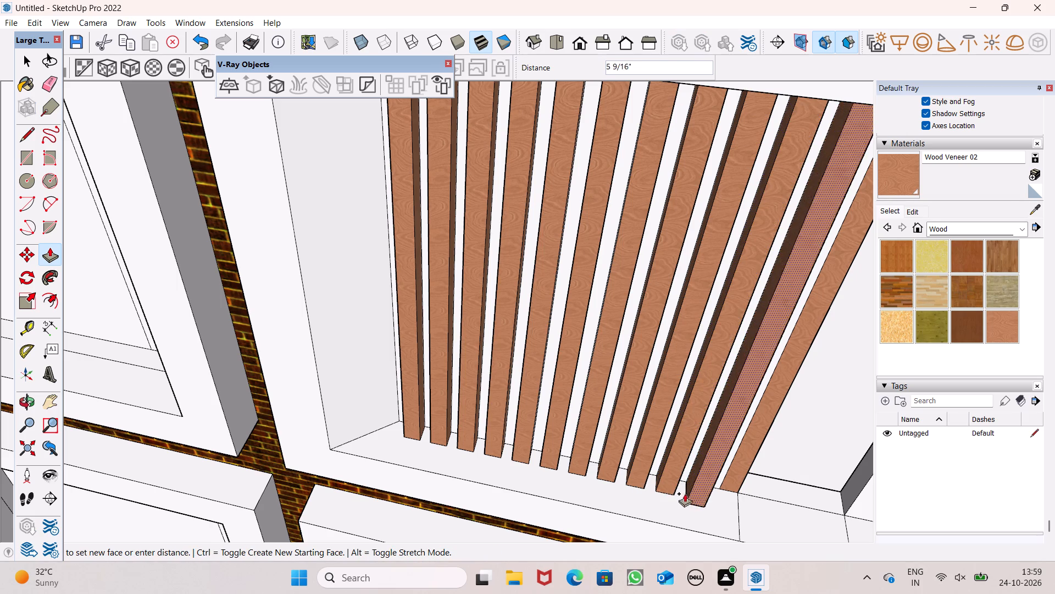
left_click_drag(685, 493, 674, 492)
left_click_drag(739, 480, 709, 500)
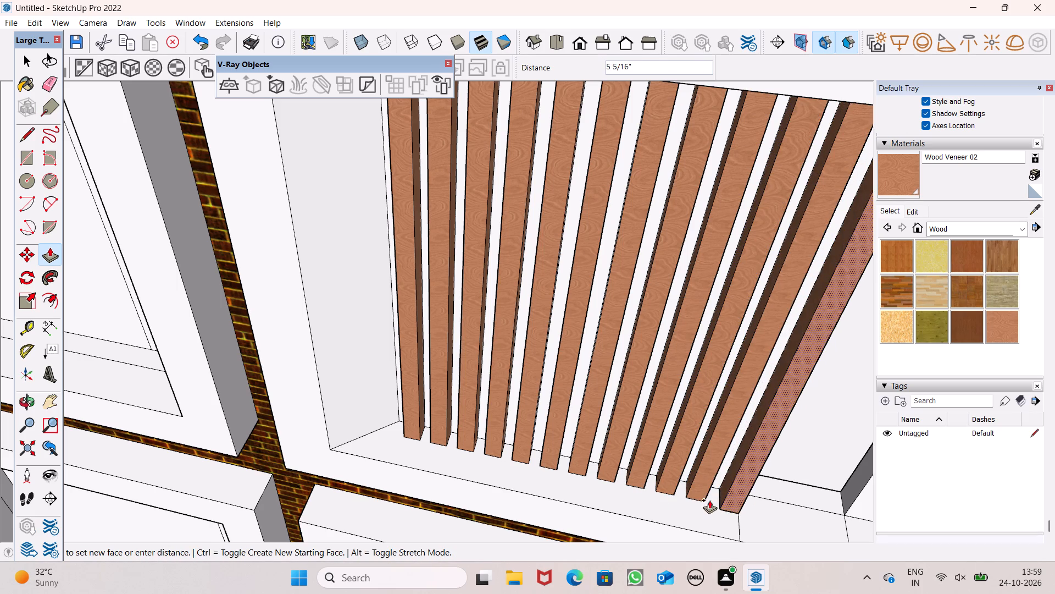
left_click_drag(709, 500, 703, 498)
scroll(656, 409, "down", 7)
scroll(620, 383, "down", 5)
middle_click_drag(615, 399, 658, 206)
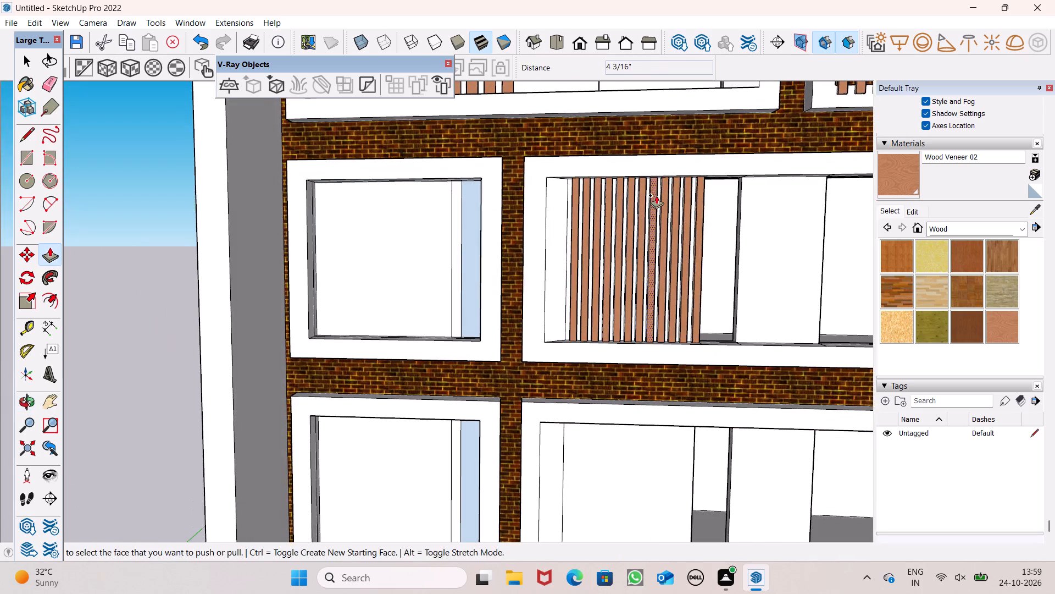
key("space")
Examine the facade around the finished slat screen and the blank panel in the window opening one floor below.
scroll(642, 182, "down", 9)
middle_click_drag(628, 265, 630, 333)
scroll(686, 338, "up", 1)
scroll(318, 309, "down", 2)
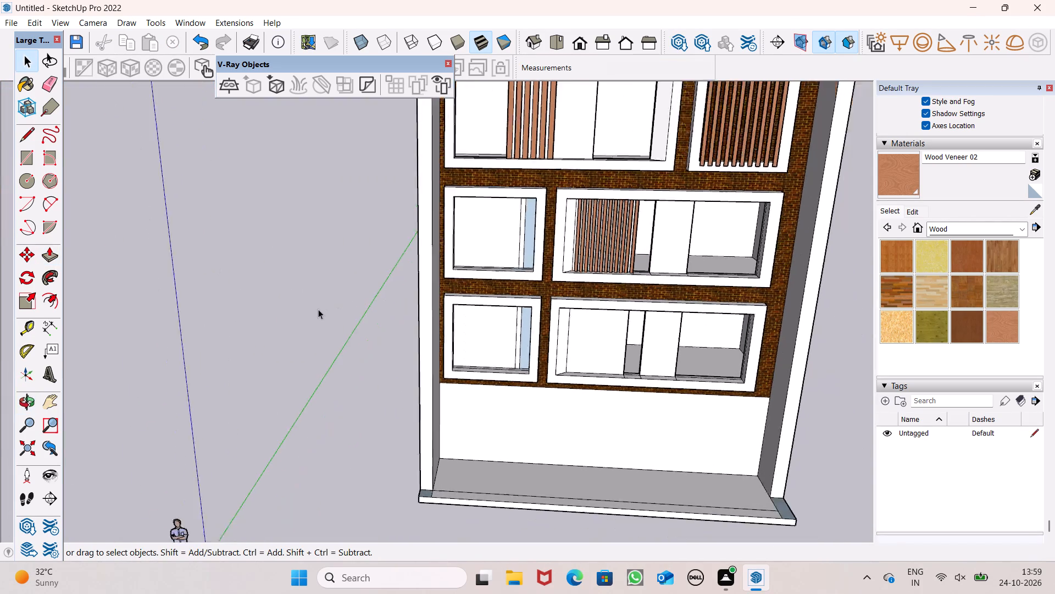
scroll(318, 309, "down", 4)
scroll(401, 250, "up", 6)
scroll(532, 334, "up", 3)
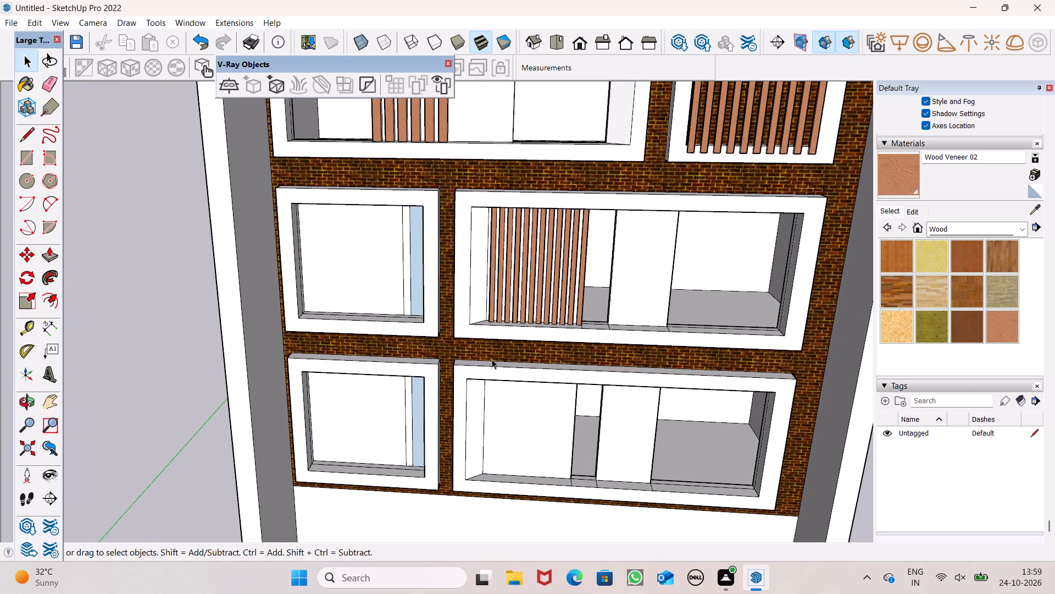
scroll(525, 393, "down", 2)
middle_click_drag(537, 384, 519, 472)
scroll(551, 439, "up", 2)
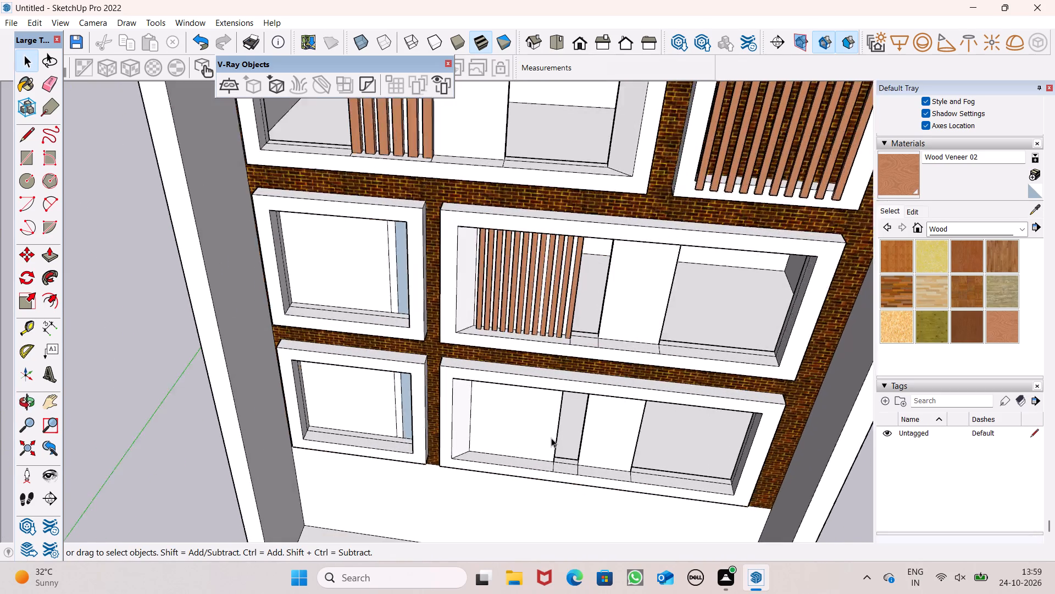
scroll(551, 438, "up", 4)
middle_click_drag(501, 397, 517, 329)
scroll(512, 334, "down", 3)
scroll(509, 430, "up", 3)
middle_click_drag(512, 400, 520, 357)
scroll(520, 351, "up", 1)
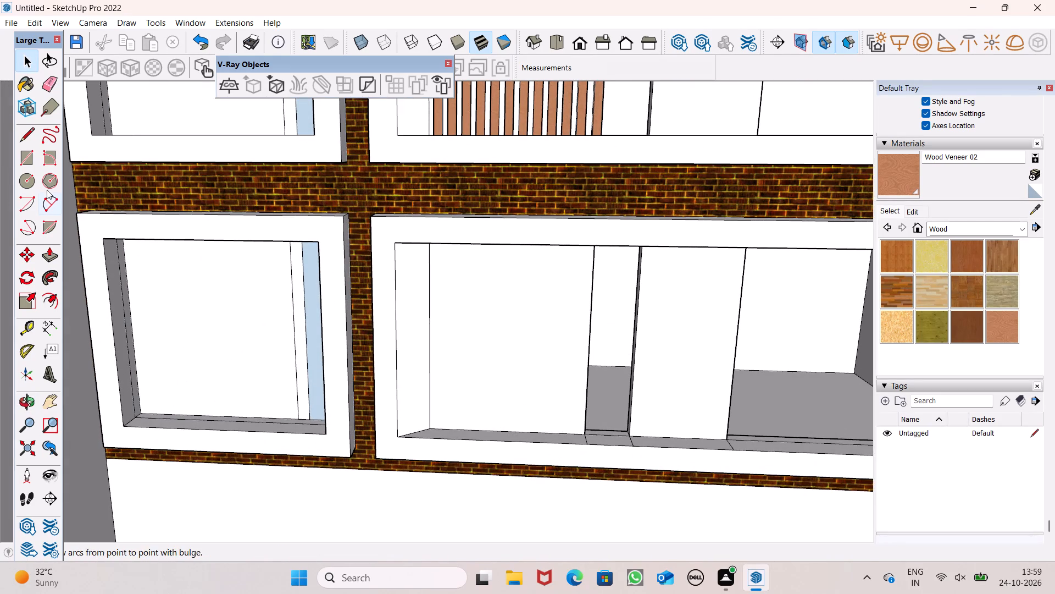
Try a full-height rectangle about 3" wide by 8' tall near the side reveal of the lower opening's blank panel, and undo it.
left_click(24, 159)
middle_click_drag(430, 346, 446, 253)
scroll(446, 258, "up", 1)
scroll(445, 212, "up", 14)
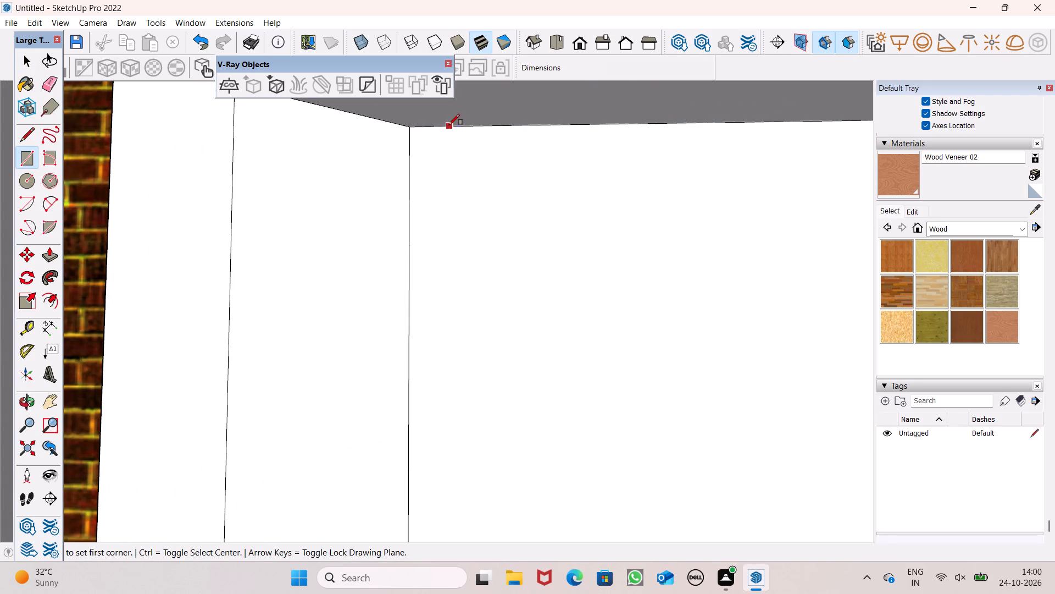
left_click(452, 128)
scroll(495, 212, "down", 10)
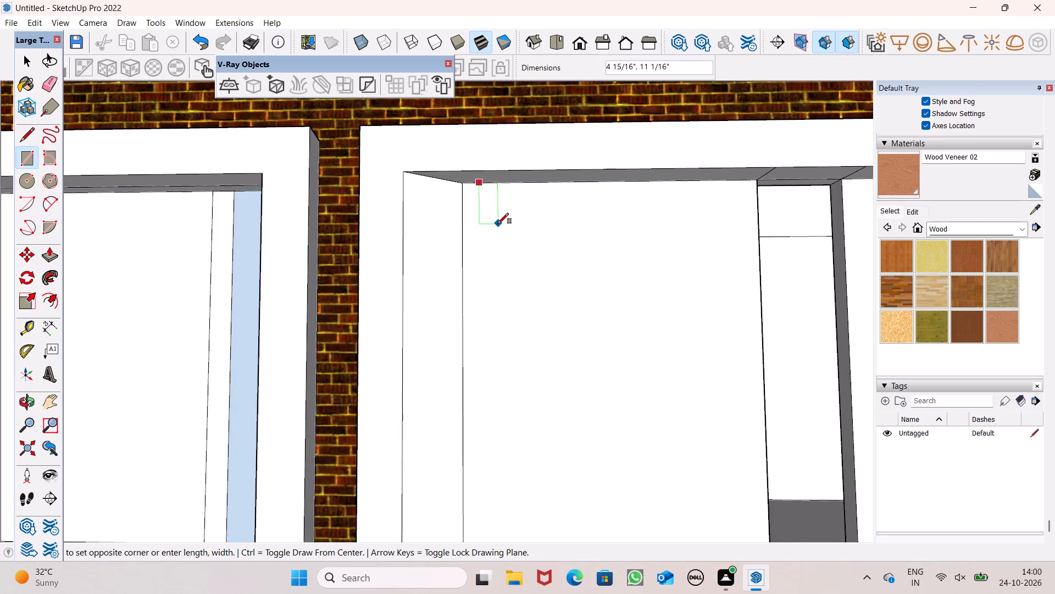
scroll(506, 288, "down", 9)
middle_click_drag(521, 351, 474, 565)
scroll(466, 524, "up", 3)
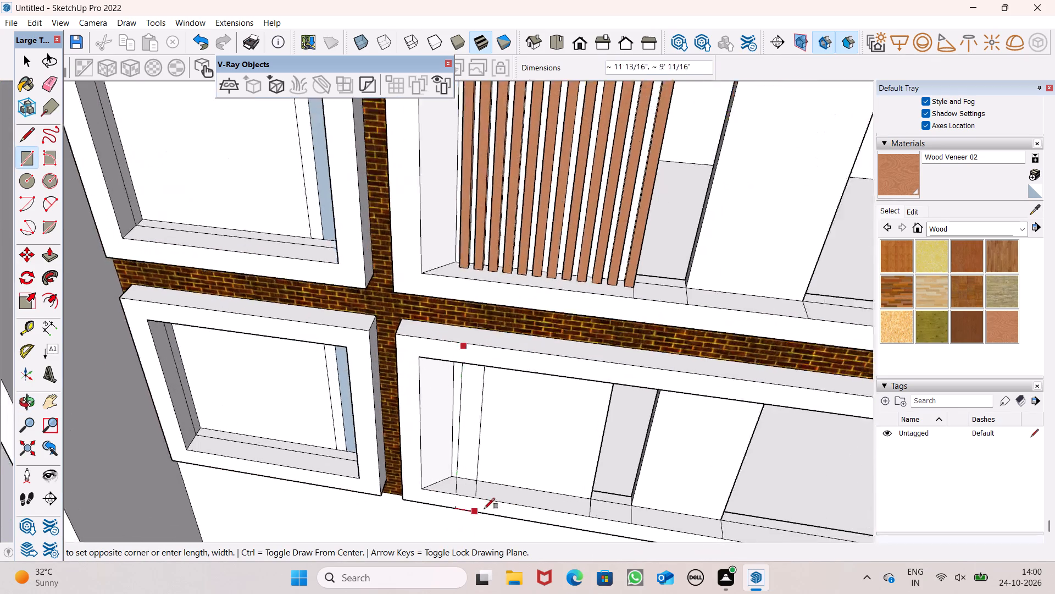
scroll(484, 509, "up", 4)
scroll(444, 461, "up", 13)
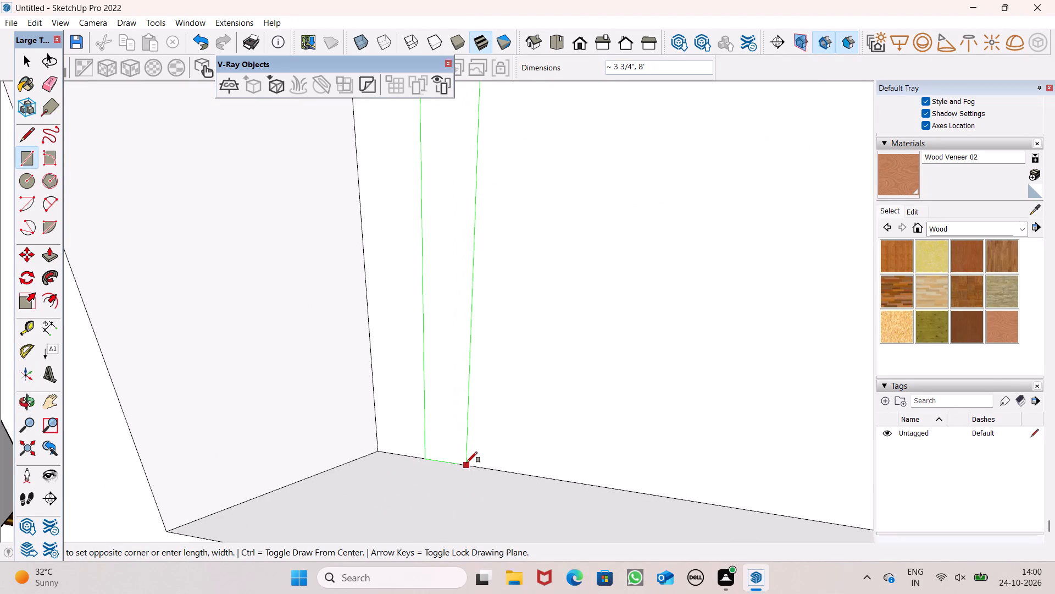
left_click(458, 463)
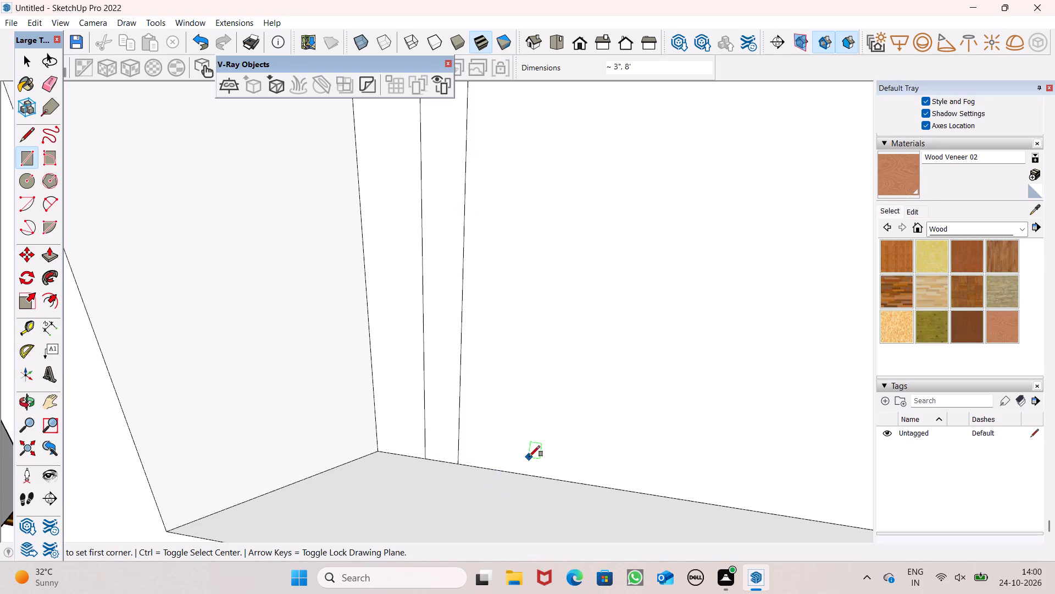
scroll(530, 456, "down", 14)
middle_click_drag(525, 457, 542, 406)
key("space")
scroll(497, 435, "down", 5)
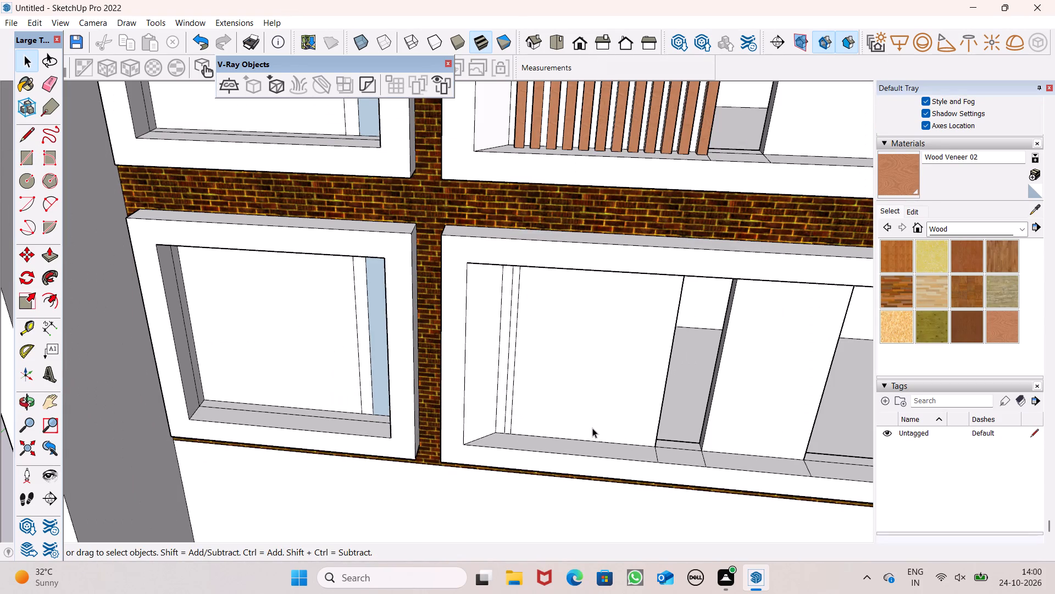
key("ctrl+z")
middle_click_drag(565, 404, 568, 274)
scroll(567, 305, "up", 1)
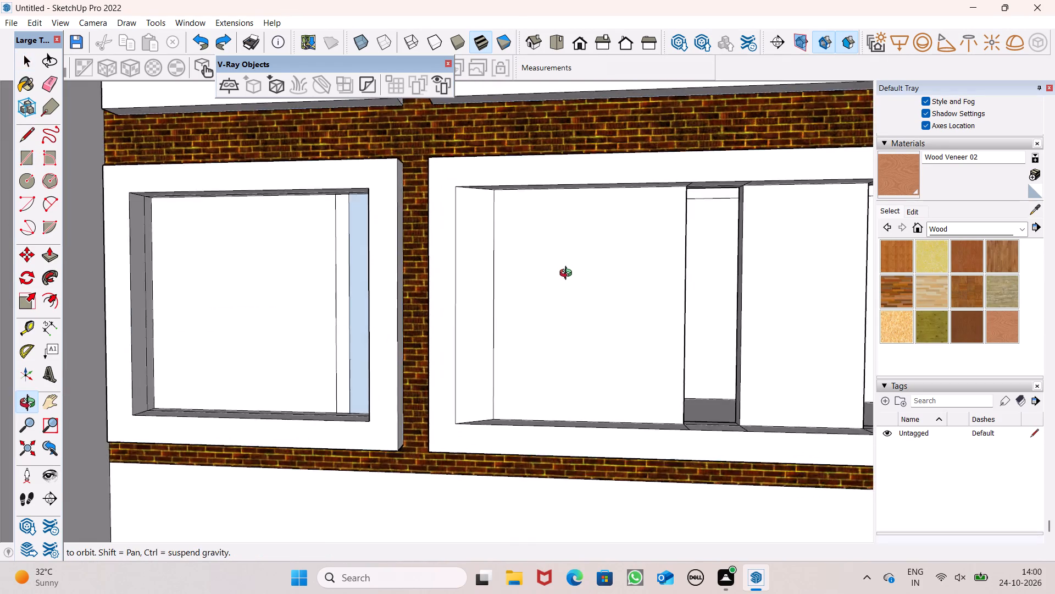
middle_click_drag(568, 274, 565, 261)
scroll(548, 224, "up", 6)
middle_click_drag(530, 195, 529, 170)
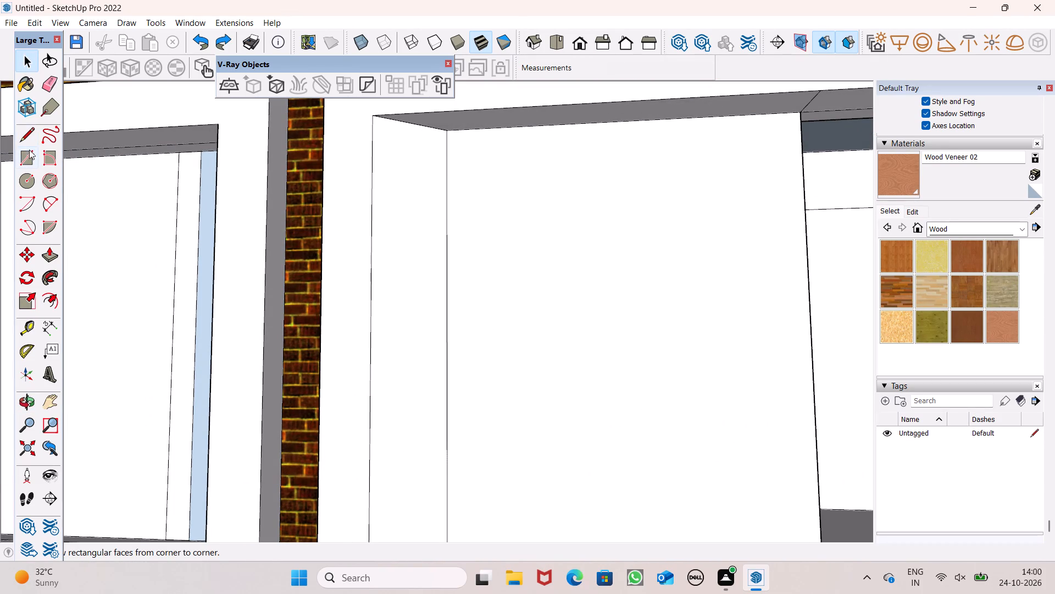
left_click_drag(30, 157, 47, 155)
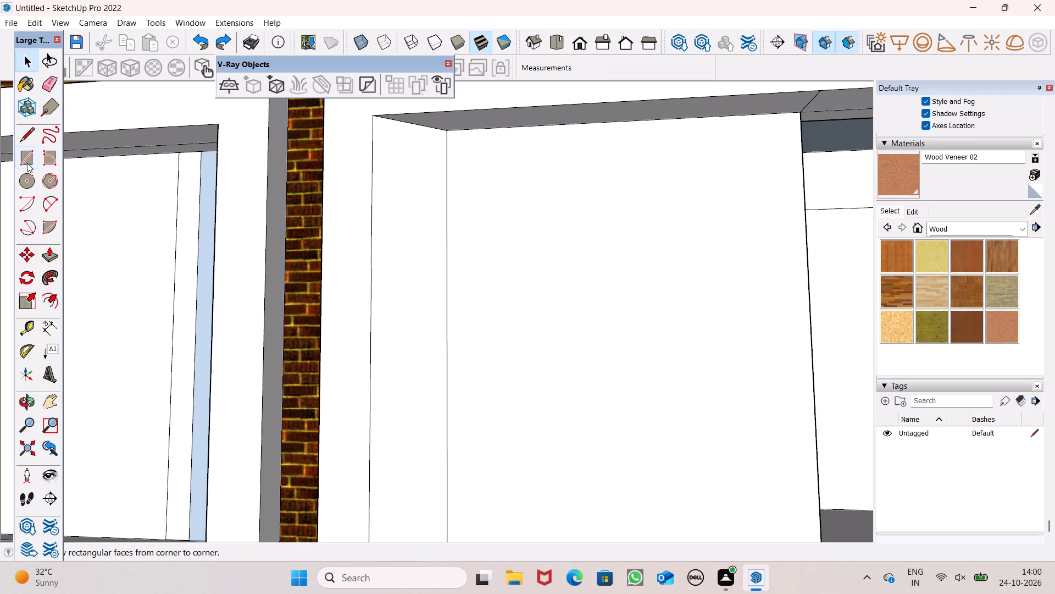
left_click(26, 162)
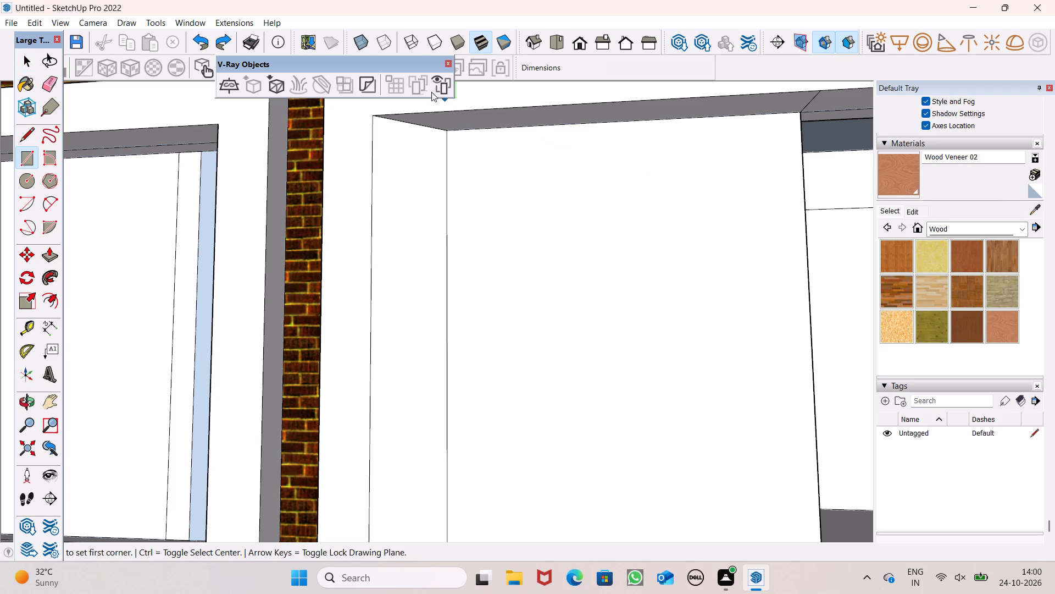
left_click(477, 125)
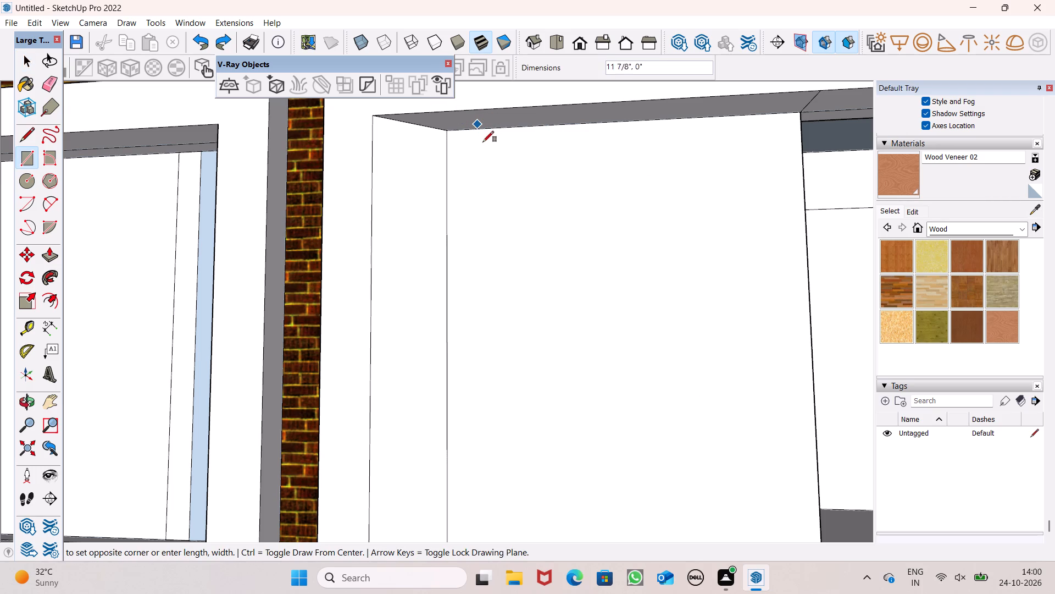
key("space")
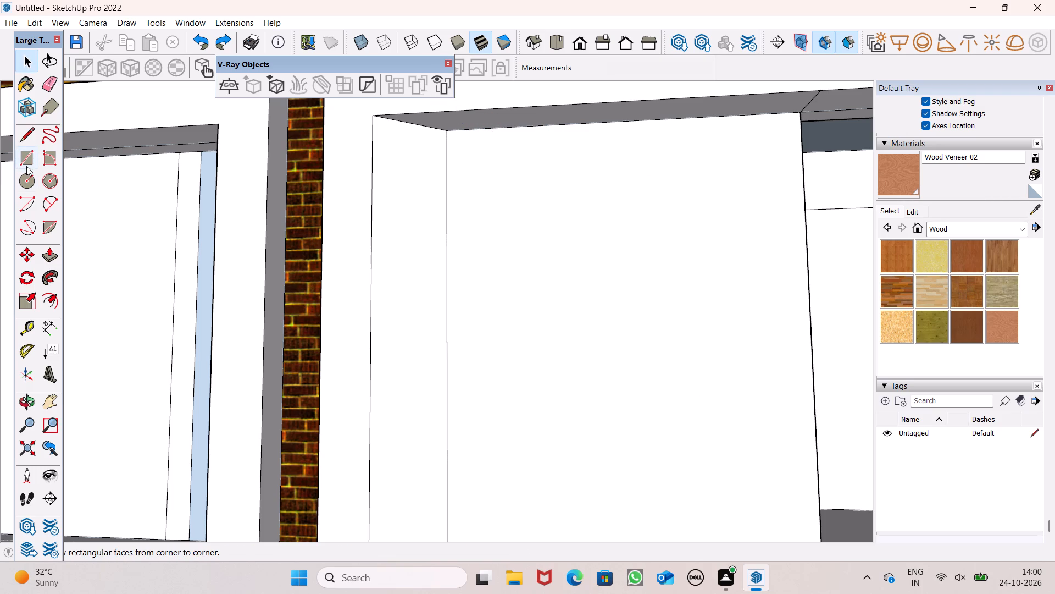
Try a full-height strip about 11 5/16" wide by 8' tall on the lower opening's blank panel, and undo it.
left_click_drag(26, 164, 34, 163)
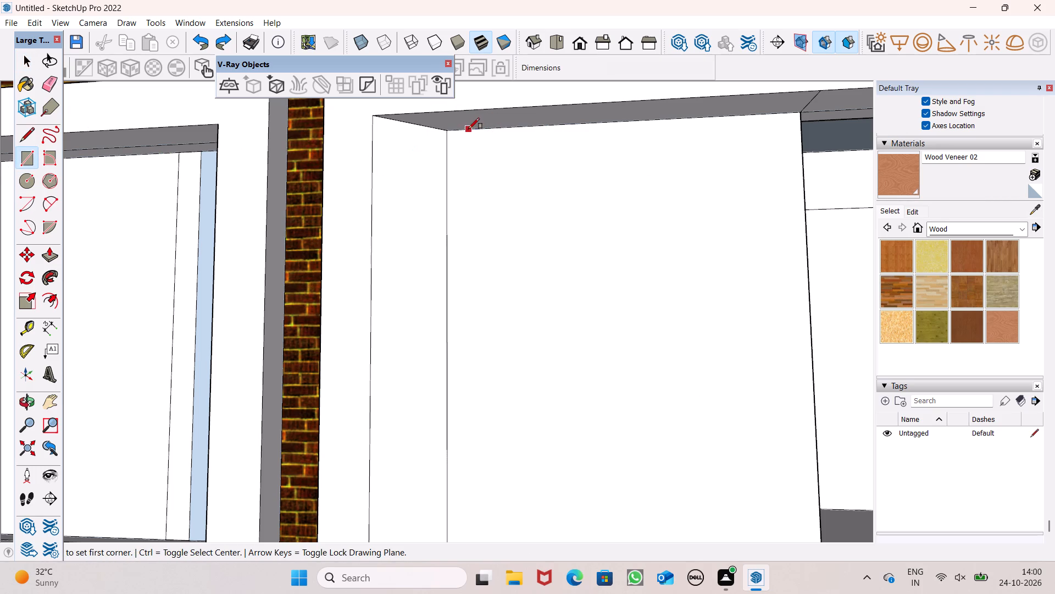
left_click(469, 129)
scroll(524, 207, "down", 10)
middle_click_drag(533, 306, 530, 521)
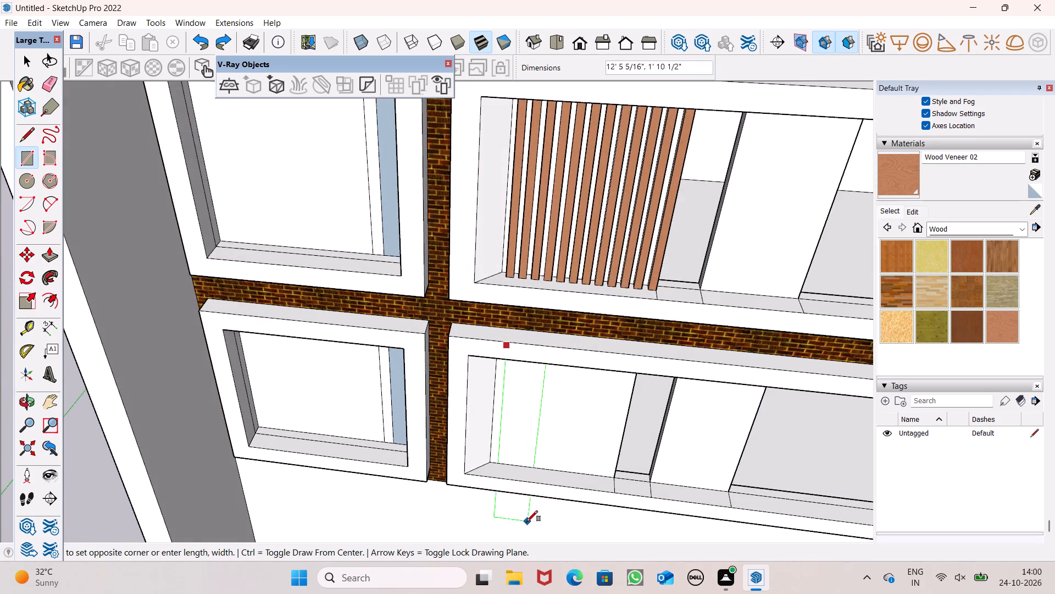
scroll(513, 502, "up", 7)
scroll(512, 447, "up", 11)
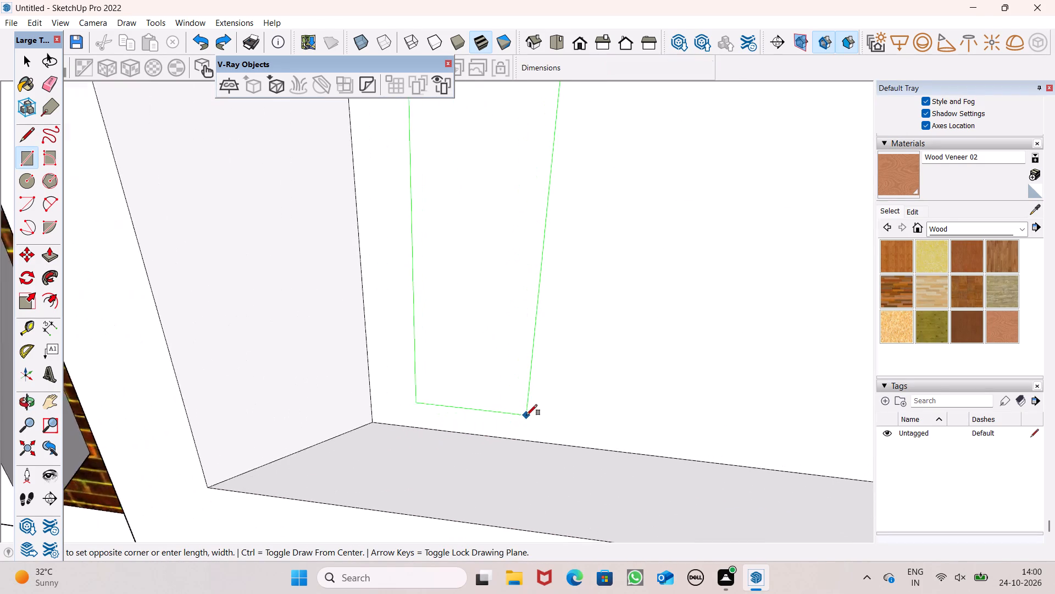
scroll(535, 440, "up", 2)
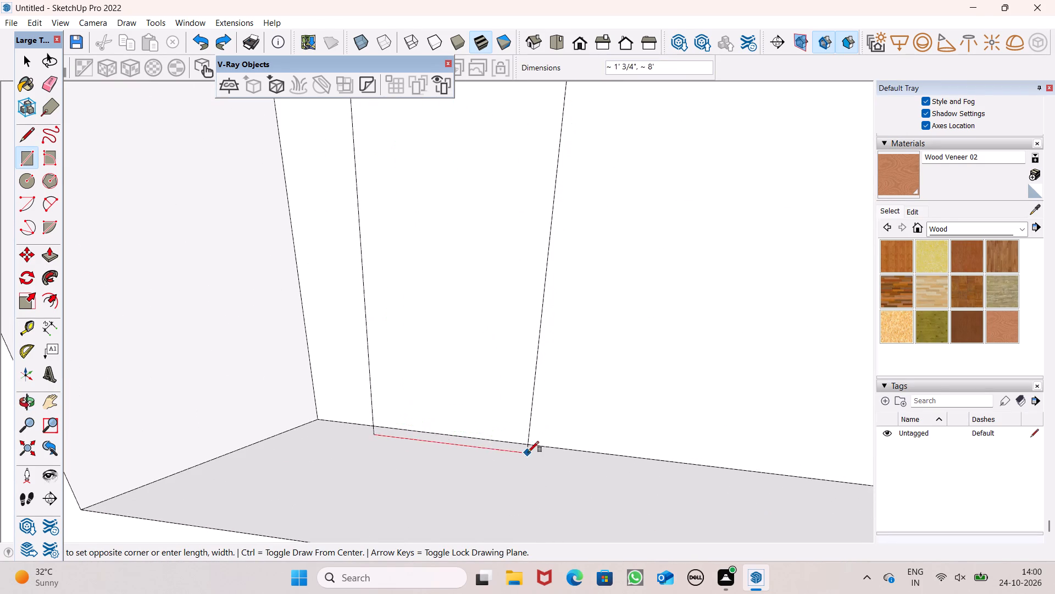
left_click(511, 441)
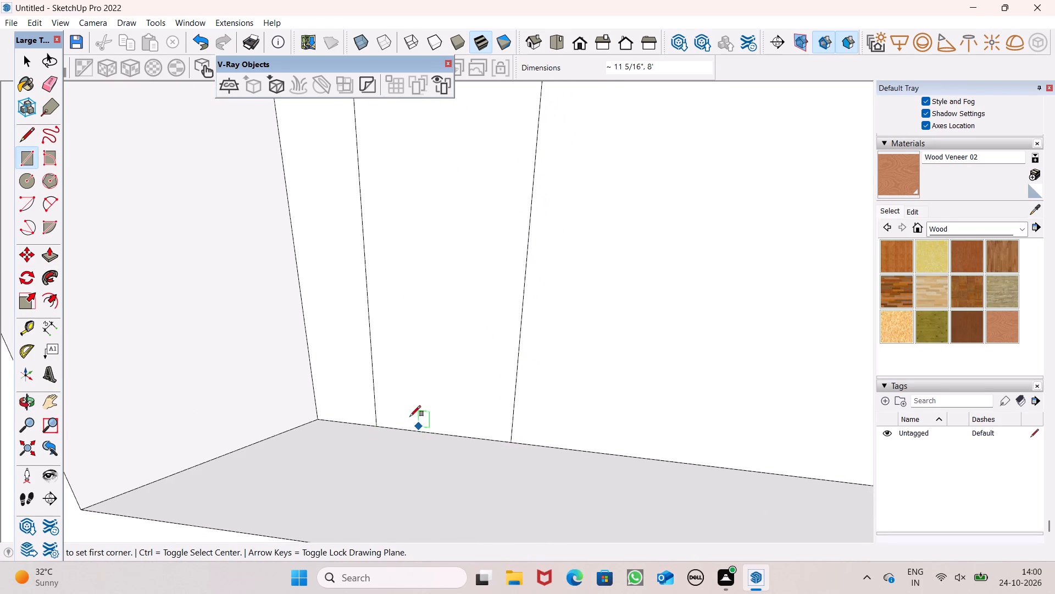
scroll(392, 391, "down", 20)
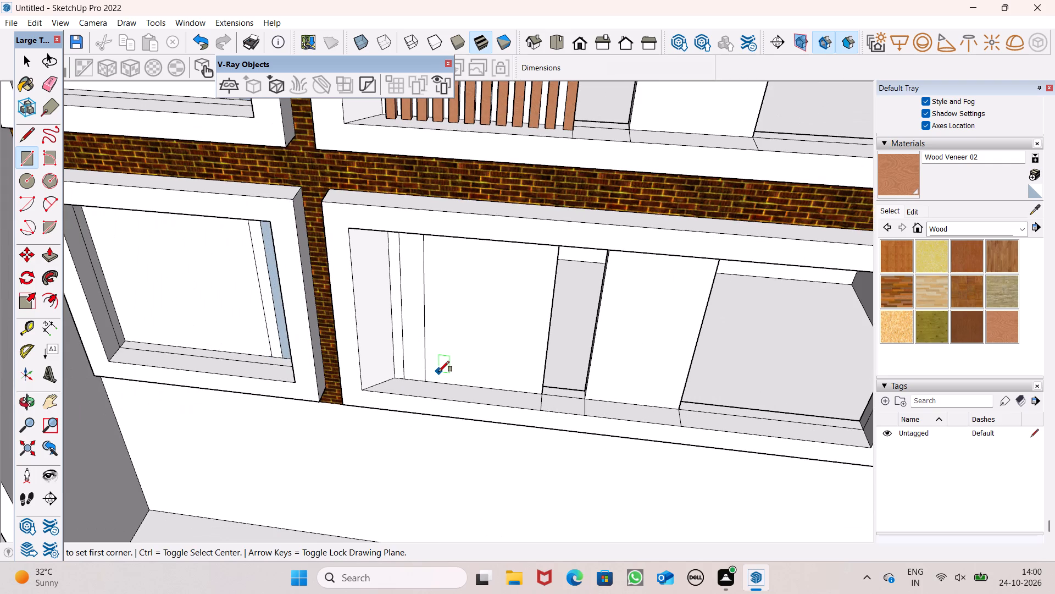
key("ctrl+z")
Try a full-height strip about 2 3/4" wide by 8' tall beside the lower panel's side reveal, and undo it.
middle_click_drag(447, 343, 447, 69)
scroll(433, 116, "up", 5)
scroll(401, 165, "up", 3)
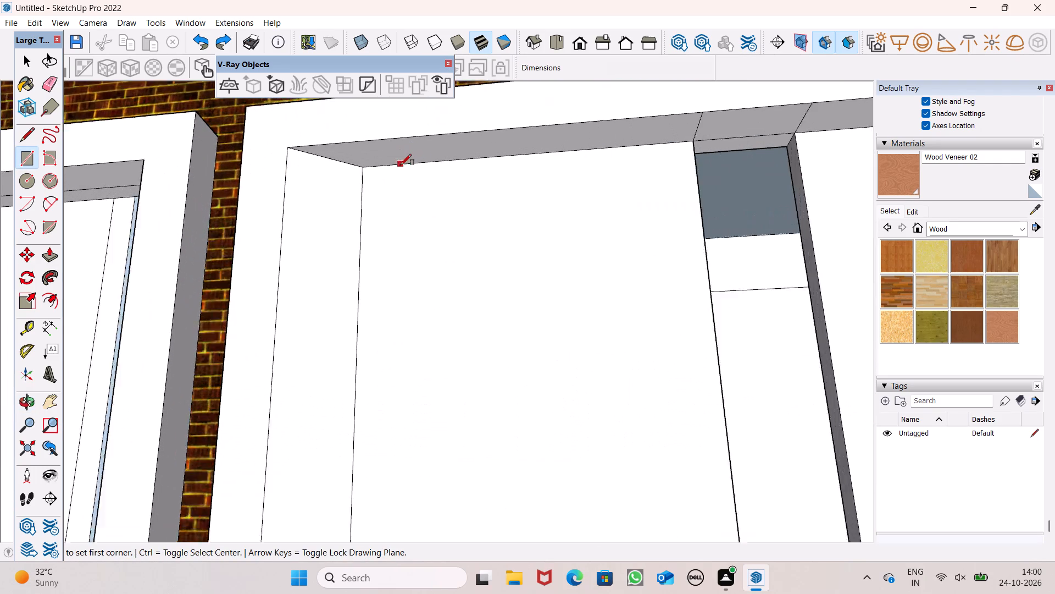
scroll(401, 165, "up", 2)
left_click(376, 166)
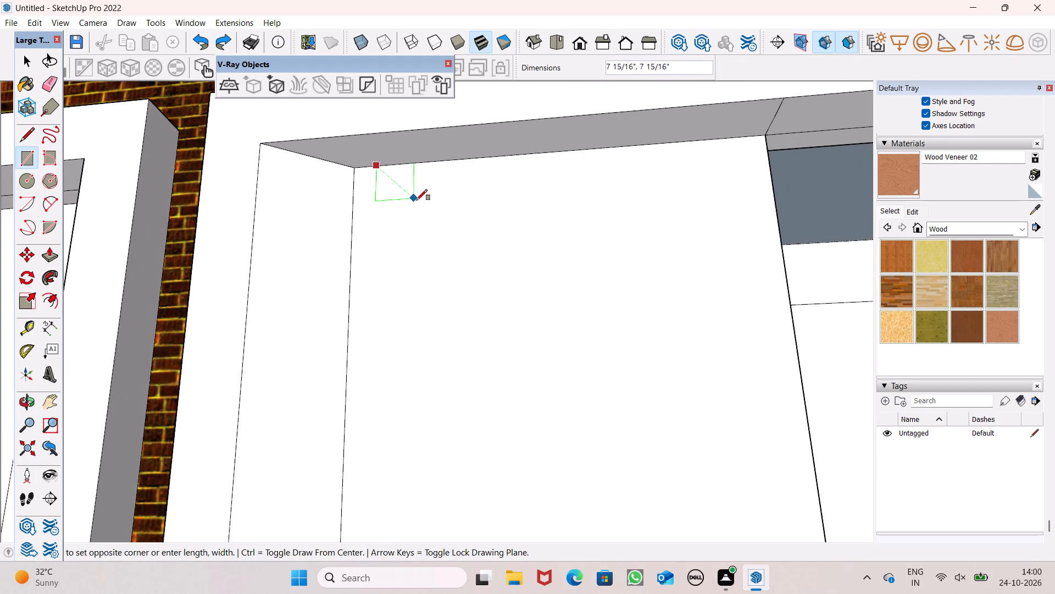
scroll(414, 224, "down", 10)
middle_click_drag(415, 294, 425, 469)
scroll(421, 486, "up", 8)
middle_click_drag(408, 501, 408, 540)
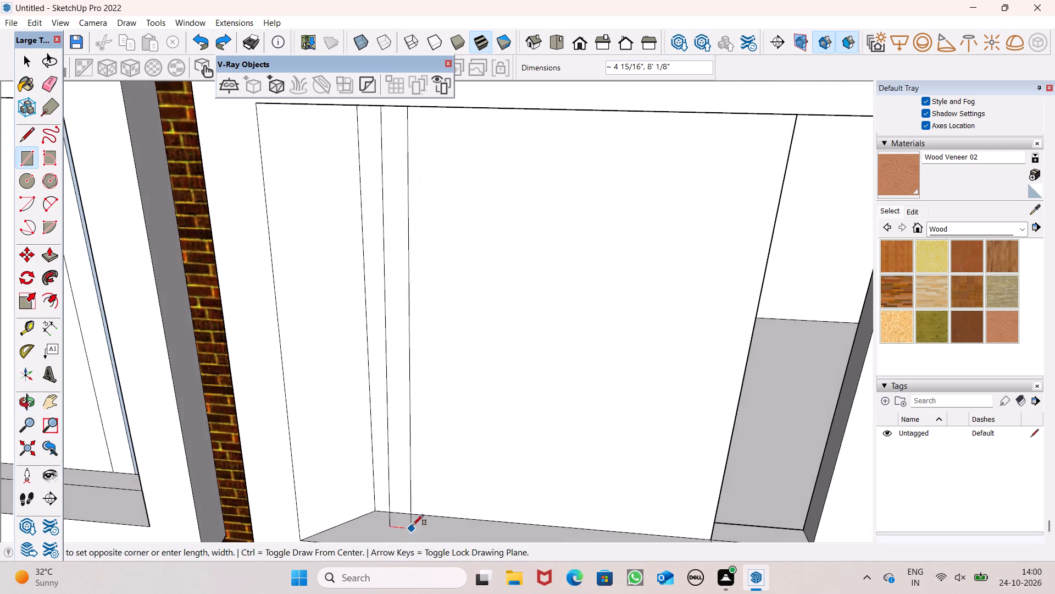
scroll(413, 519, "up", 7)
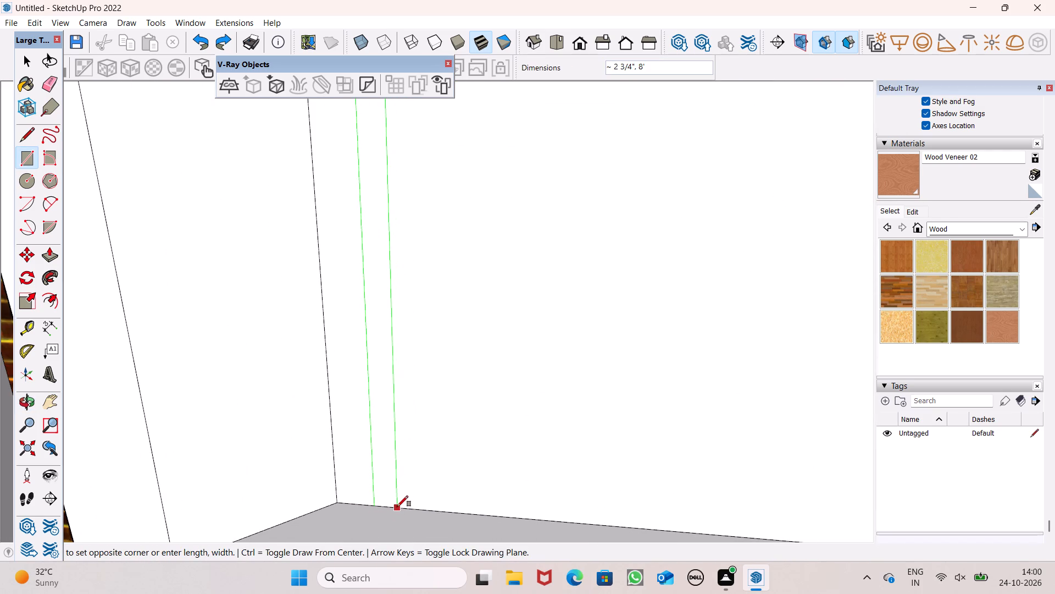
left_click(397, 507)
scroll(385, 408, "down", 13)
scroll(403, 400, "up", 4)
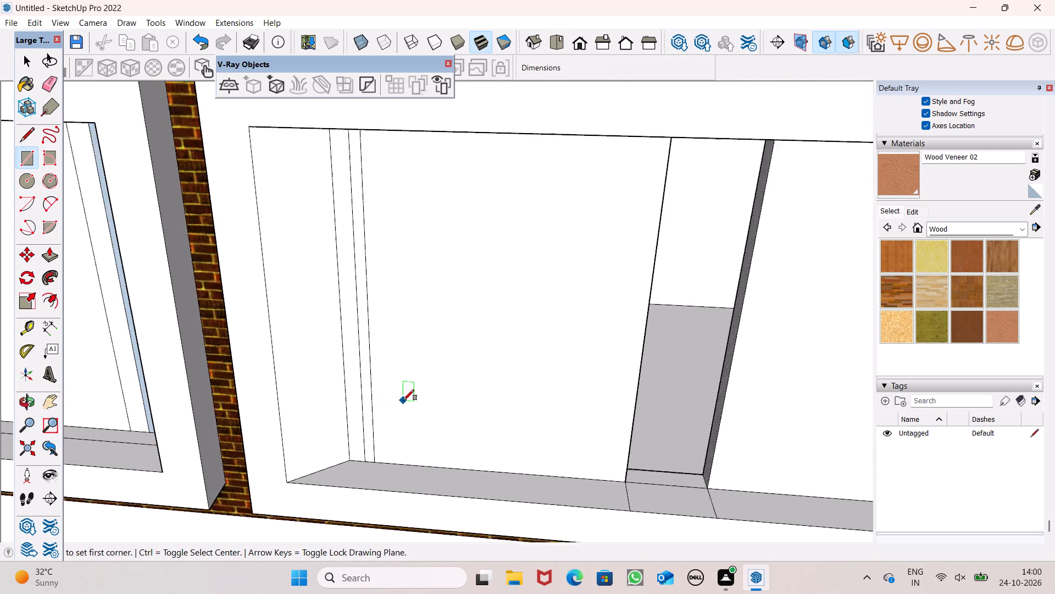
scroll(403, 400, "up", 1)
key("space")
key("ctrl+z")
Draw a rectangular strip about 5 1/4" wide by 8' tall on the lower opening's blank panel, just off the side reveal.
scroll(375, 422, "down", 3)
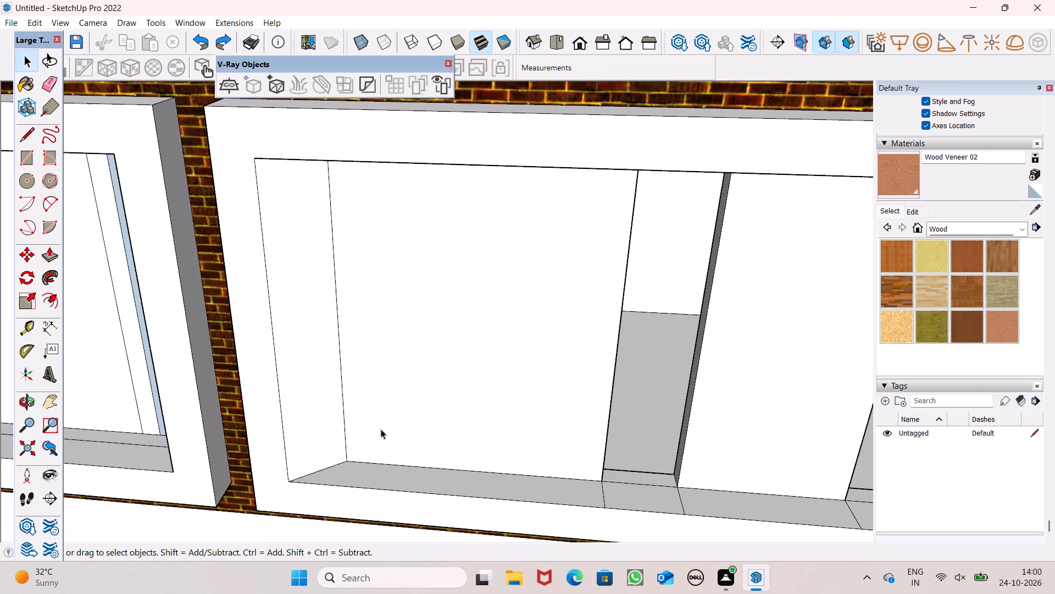
middle_click_drag(418, 372, 452, 273)
scroll(423, 310, "down", 5)
middle_click_drag(411, 270, 434, 144)
scroll(429, 116, "up", 3)
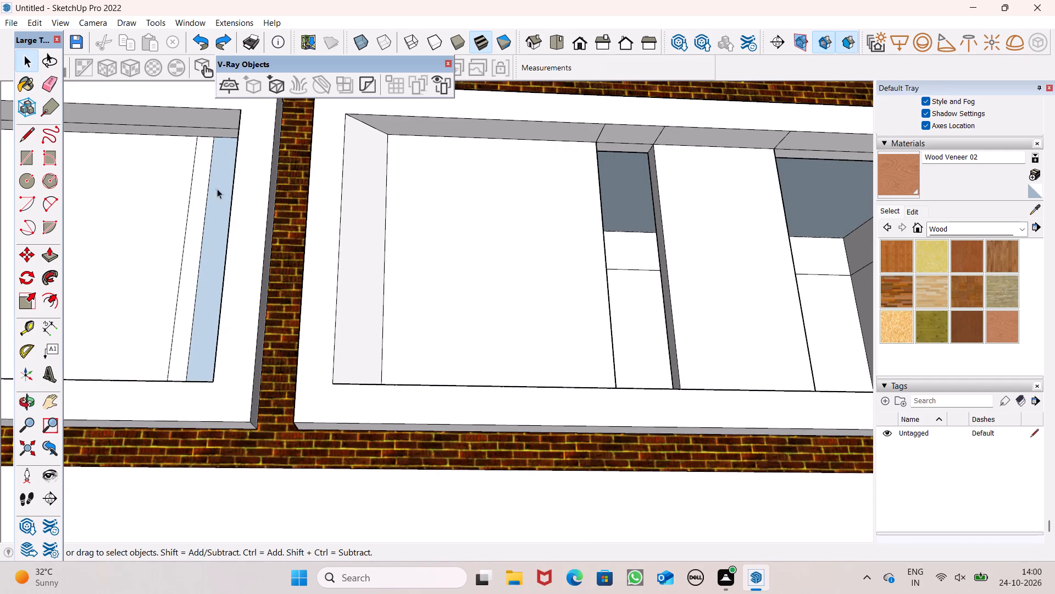
left_click(35, 156)
scroll(447, 154, "up", 4)
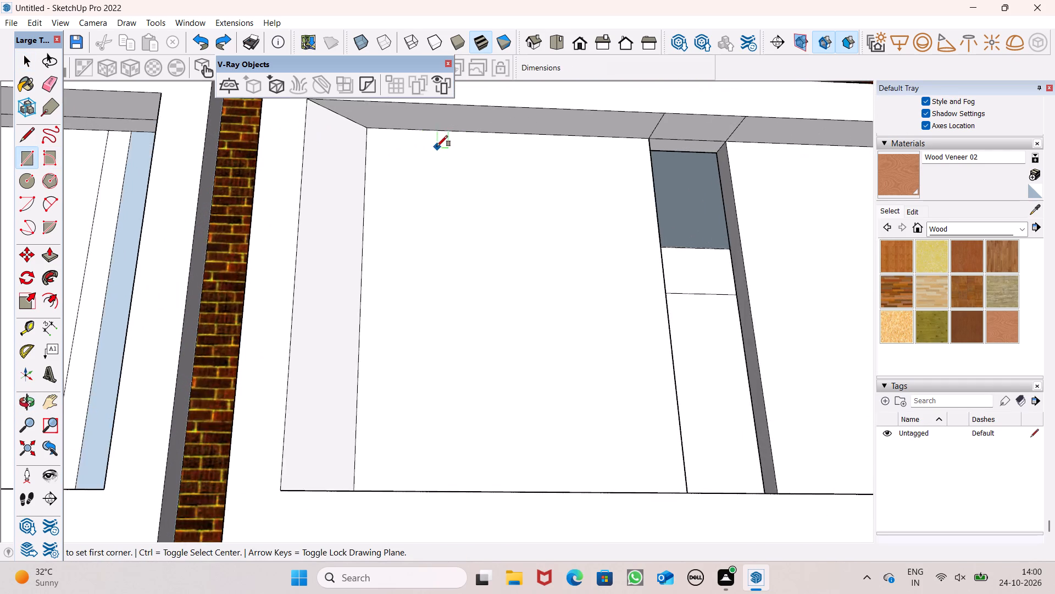
left_click(381, 124)
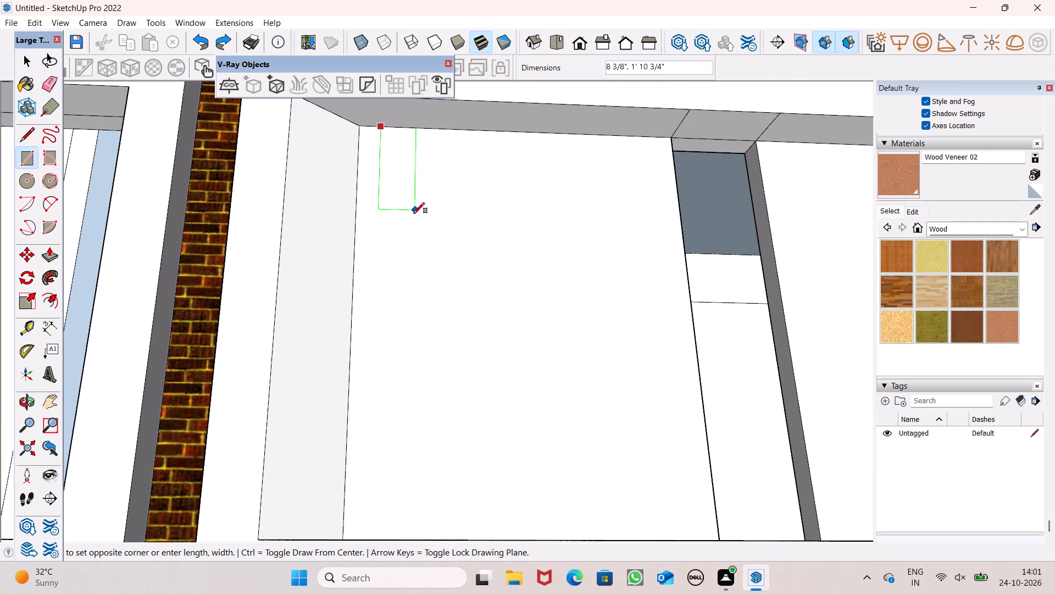
scroll(402, 293, "down", 8)
middle_click_drag(429, 350, 429, 355)
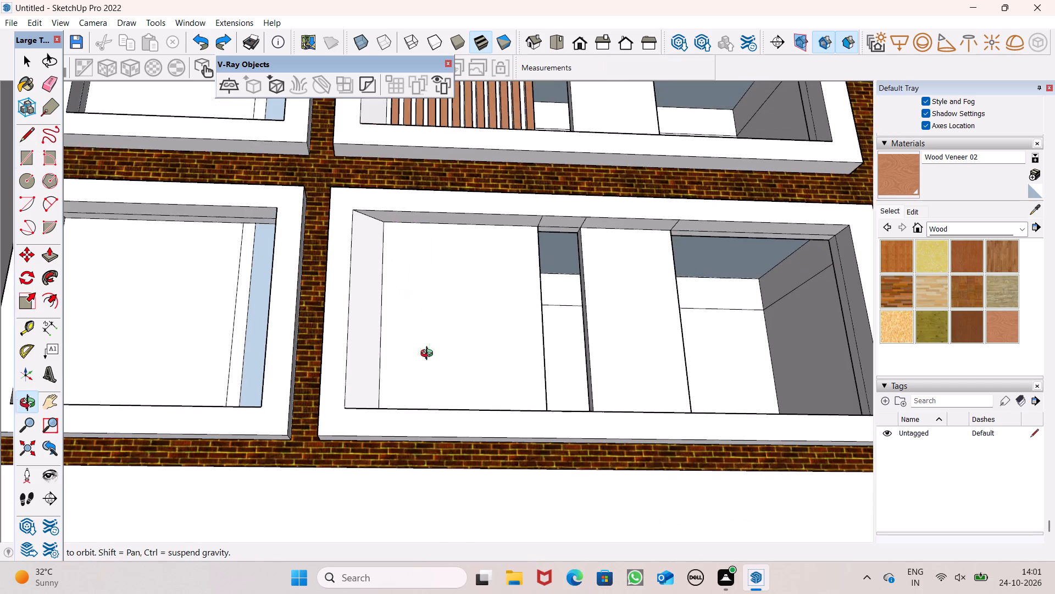
middle_click_drag(429, 355, 393, 513)
scroll(395, 497, "up", 6)
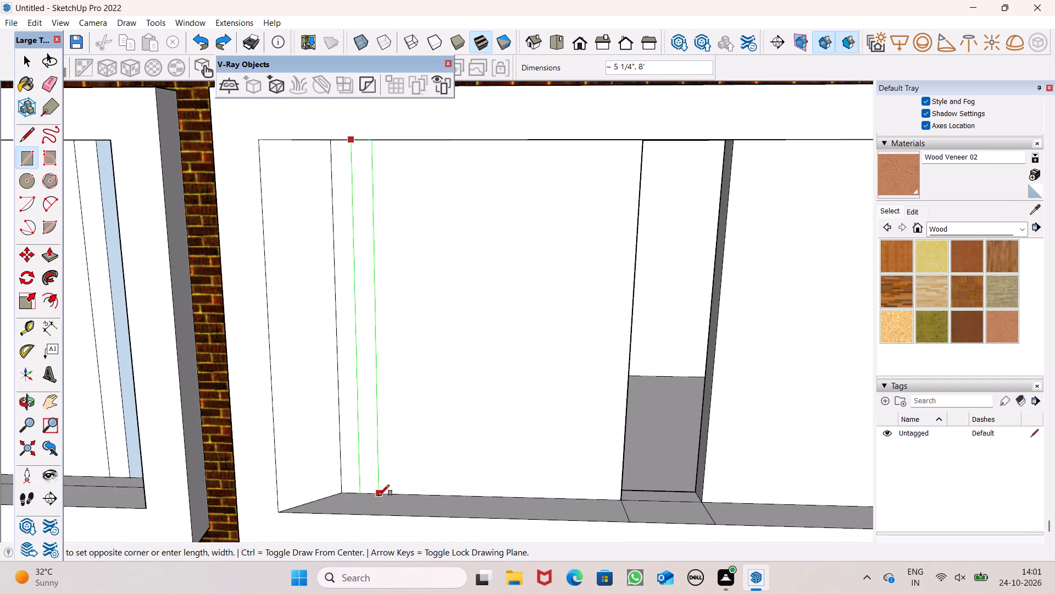
left_click(379, 496)
scroll(379, 417, "down", 5)
middle_click_drag(391, 462, 369, 537)
key("space")
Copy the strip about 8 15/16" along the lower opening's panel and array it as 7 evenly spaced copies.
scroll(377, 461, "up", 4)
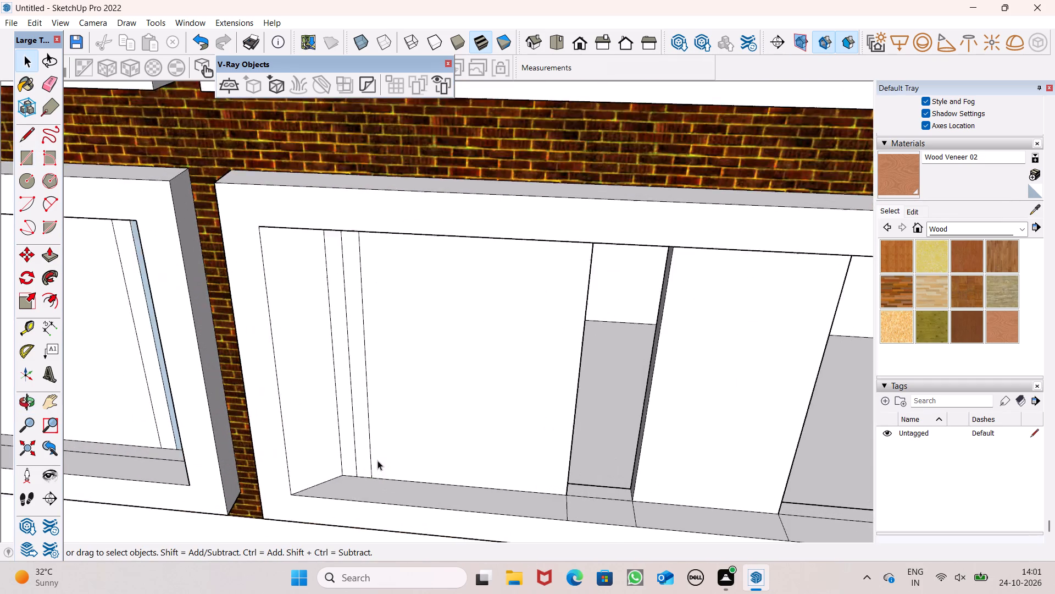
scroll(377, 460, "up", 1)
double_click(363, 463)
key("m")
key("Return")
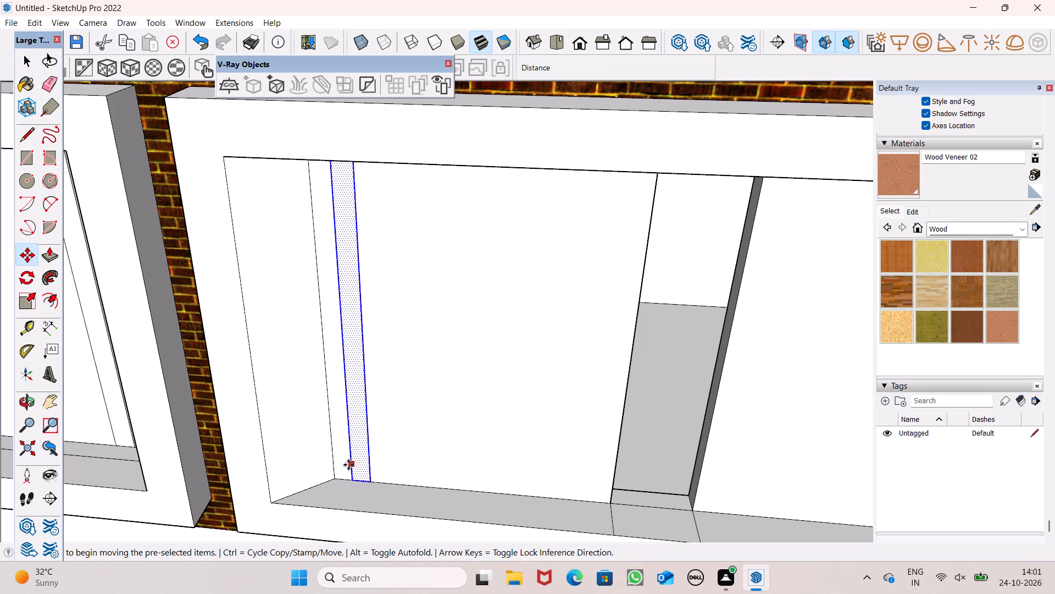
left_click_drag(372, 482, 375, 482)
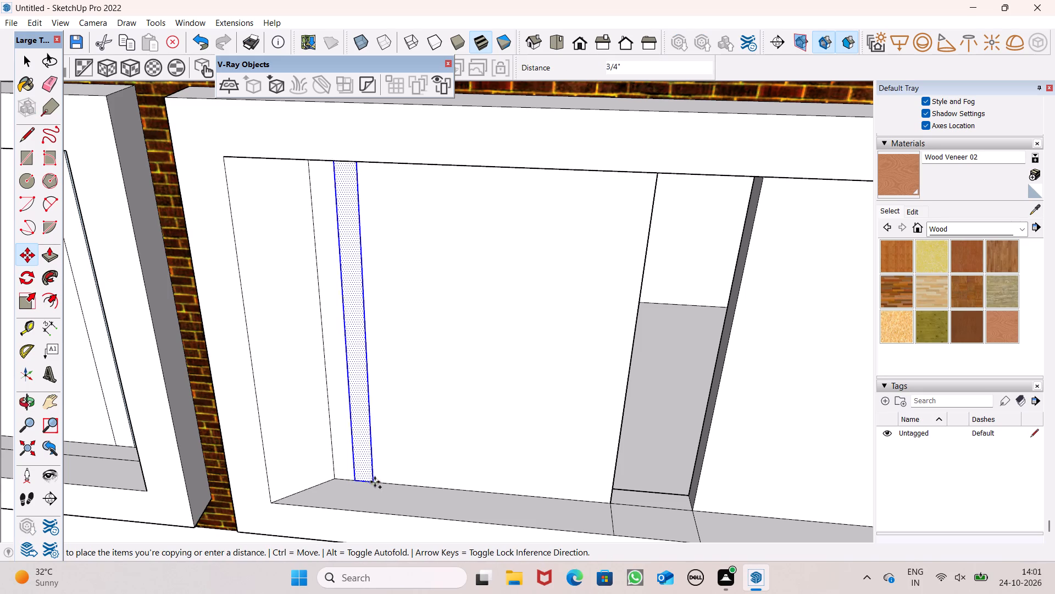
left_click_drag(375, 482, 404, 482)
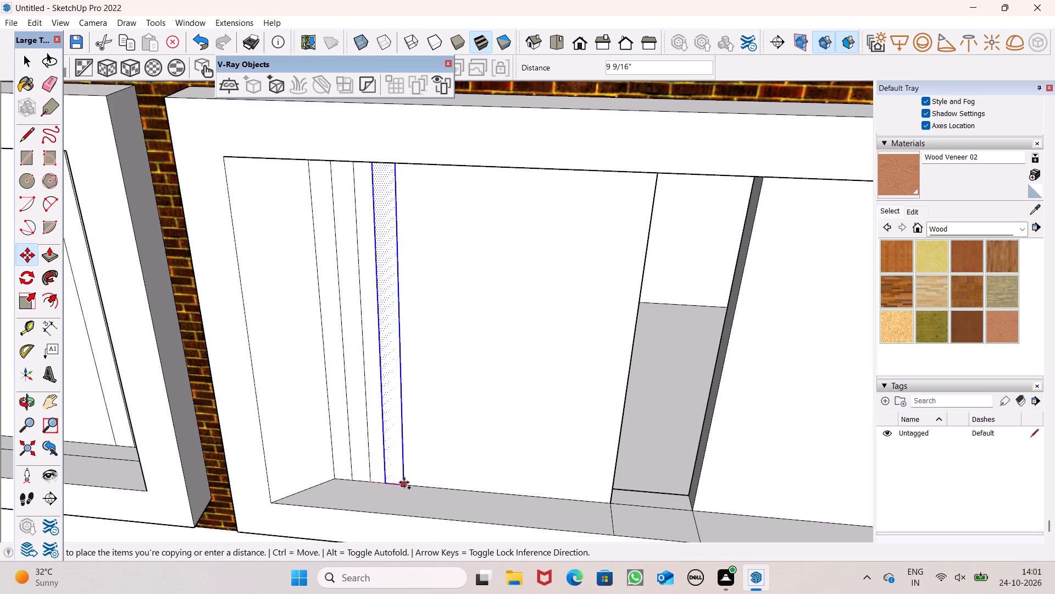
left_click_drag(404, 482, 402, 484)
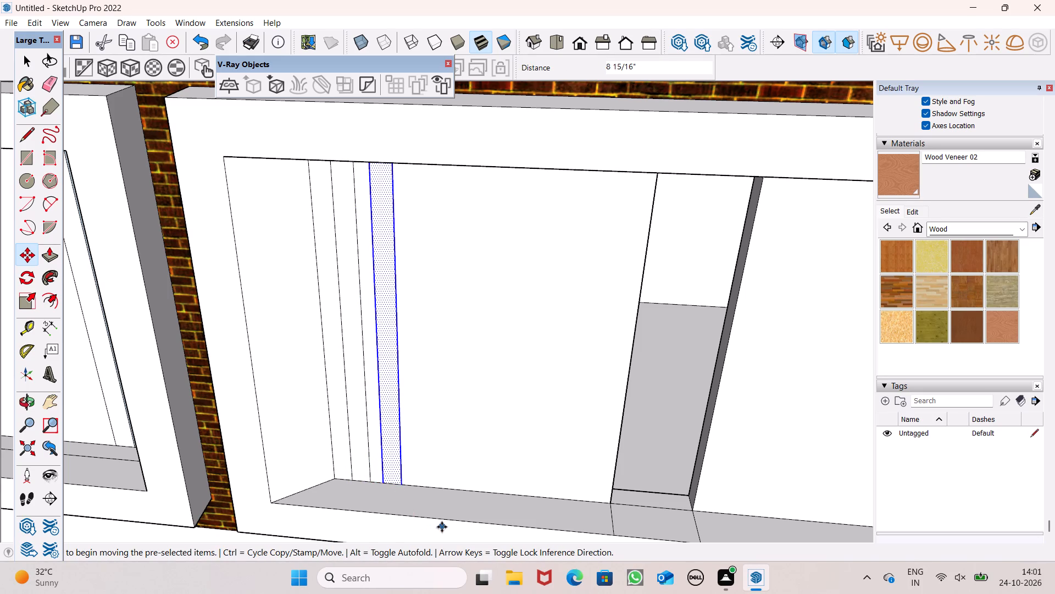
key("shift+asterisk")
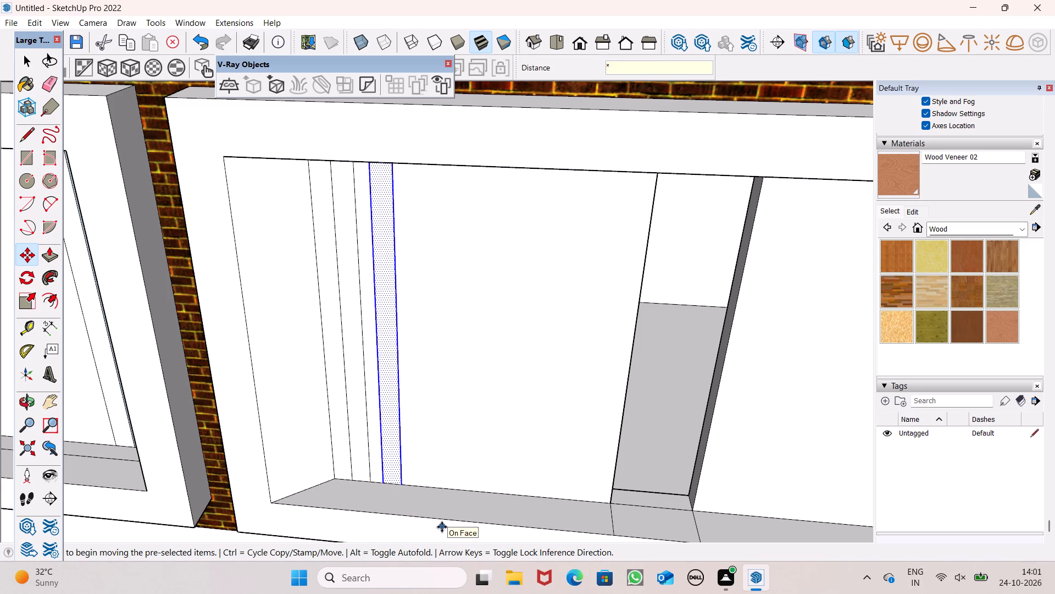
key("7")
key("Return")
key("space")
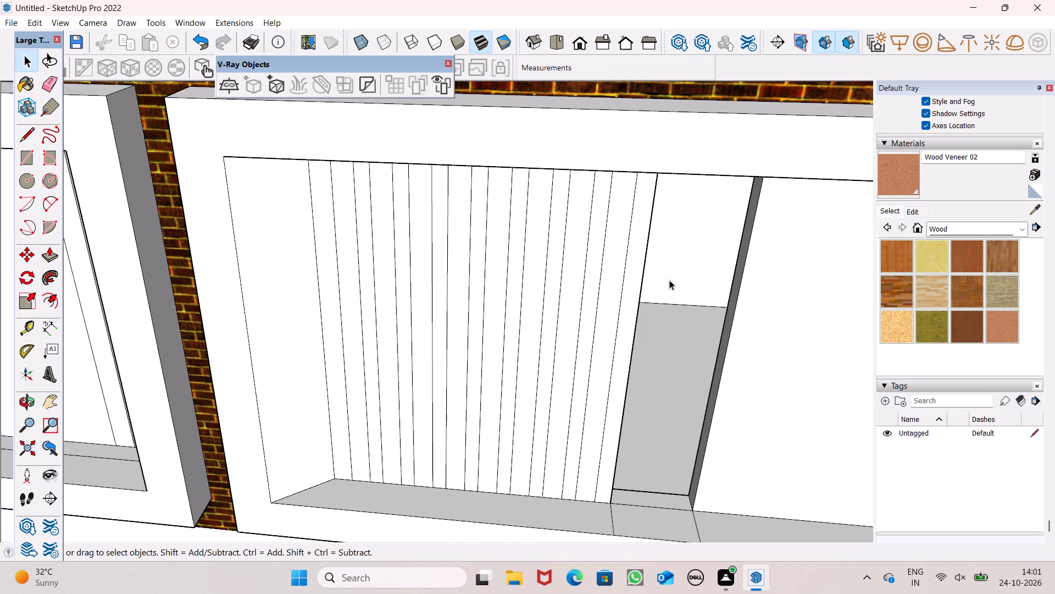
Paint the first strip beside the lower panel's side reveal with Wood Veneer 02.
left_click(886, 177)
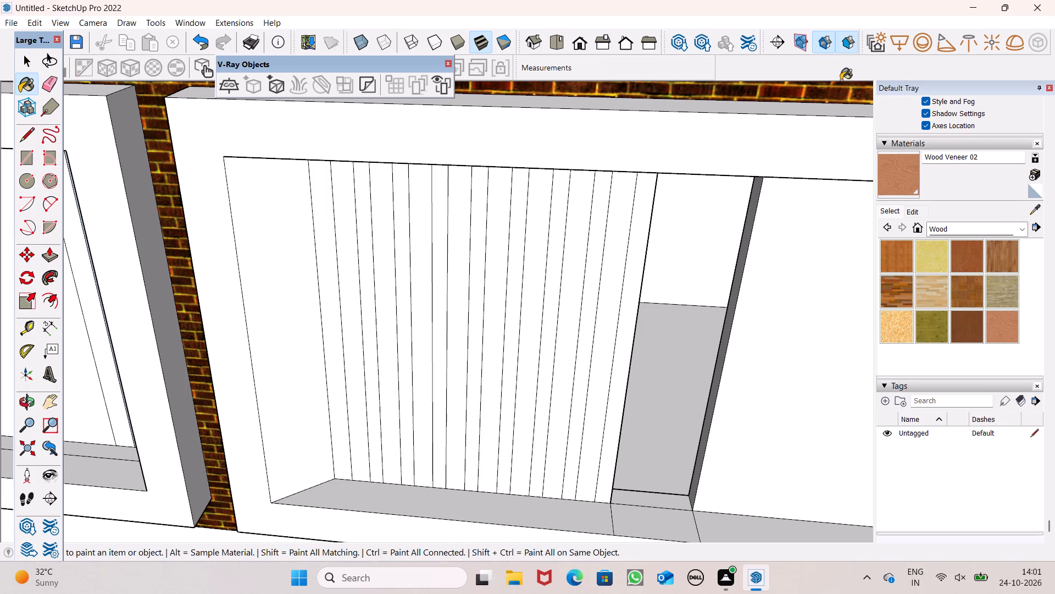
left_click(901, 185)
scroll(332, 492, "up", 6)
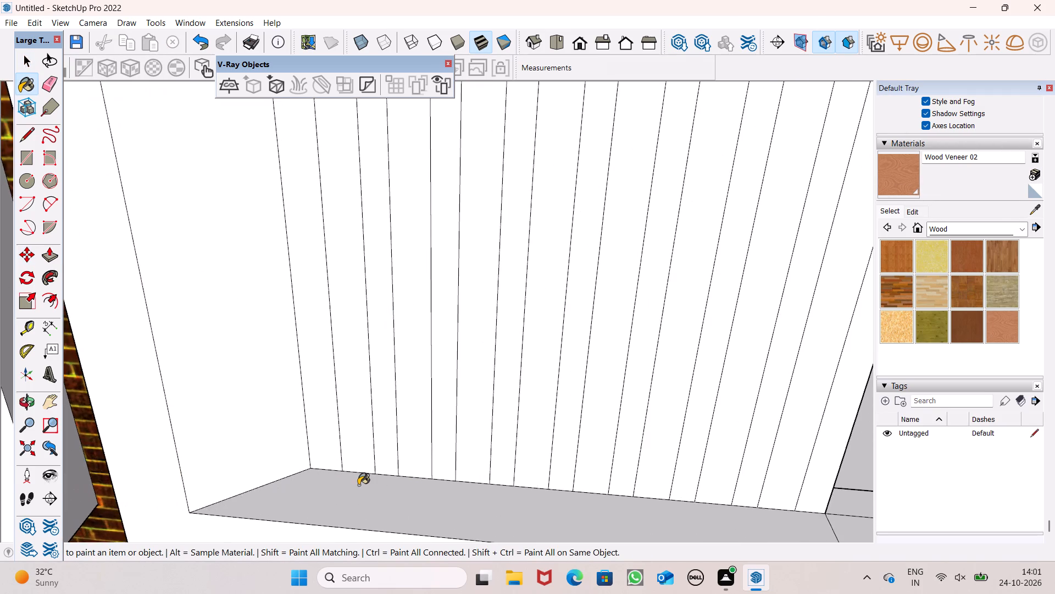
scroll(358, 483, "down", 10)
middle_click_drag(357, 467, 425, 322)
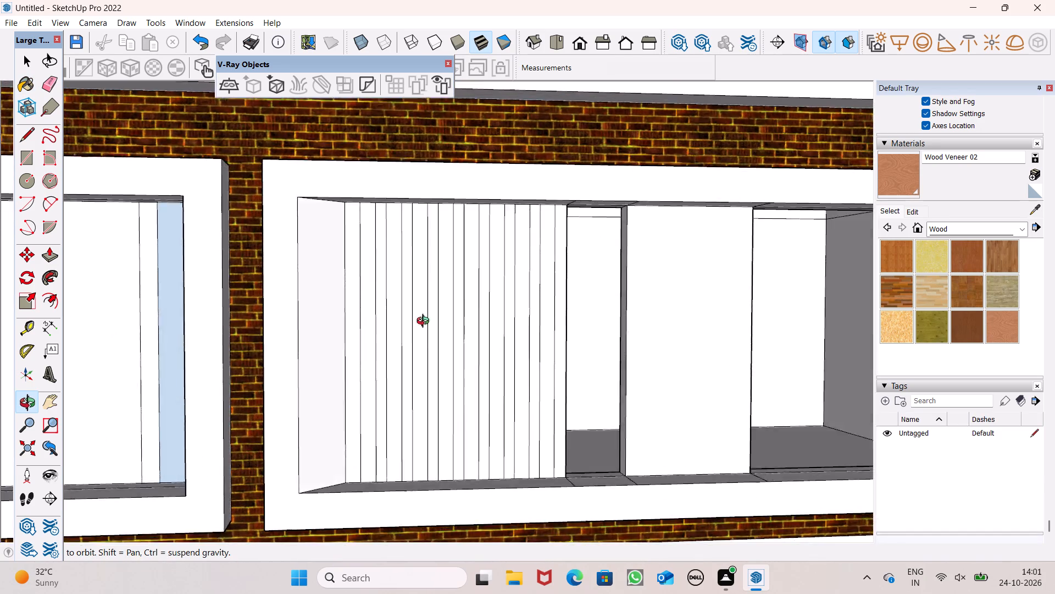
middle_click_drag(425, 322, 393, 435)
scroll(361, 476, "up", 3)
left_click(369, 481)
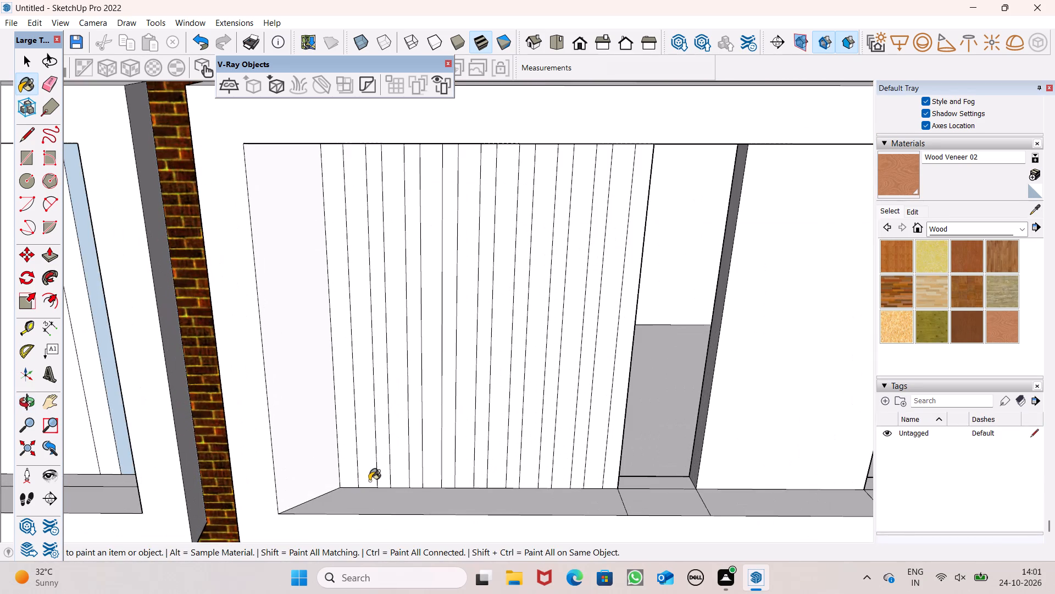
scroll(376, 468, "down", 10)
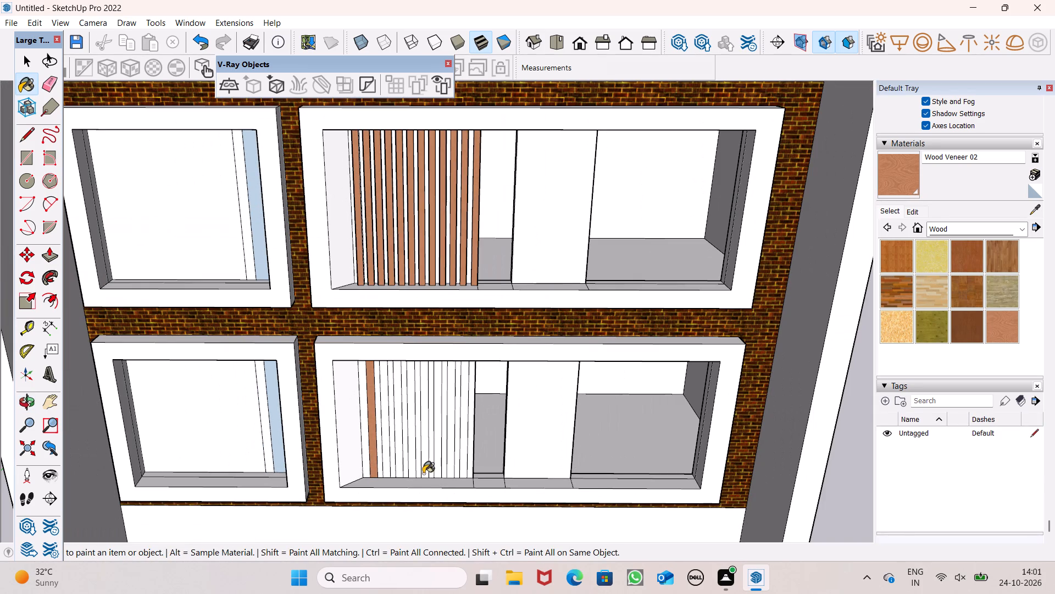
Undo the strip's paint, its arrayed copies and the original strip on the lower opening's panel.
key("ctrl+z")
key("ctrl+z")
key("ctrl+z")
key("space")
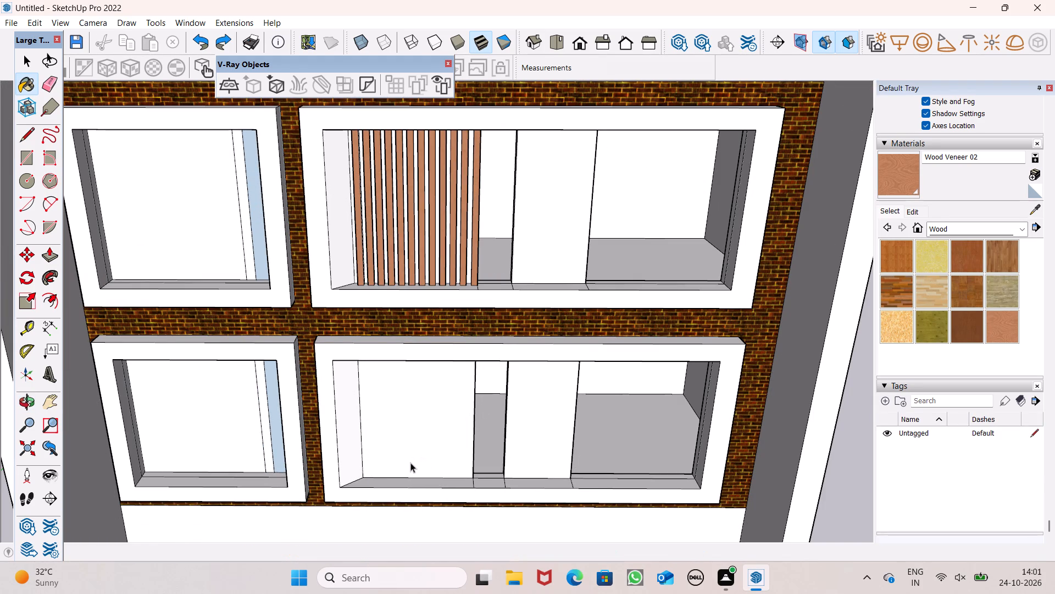
Draw a rectangular strip about 4 3/8" wide by 8' tall on the lower opening's blank panel, just off the side reveal.
middle_click_drag(408, 460, 341, 131)
scroll(407, 459, "up", 1)
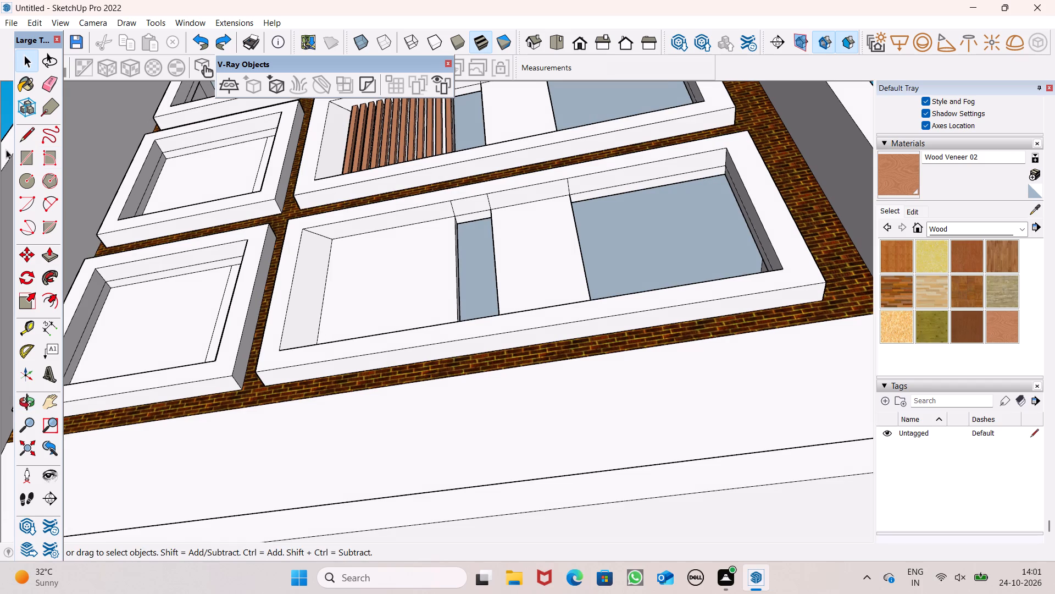
left_click(26, 151)
scroll(292, 211, "up", 6)
scroll(361, 269, "up", 7)
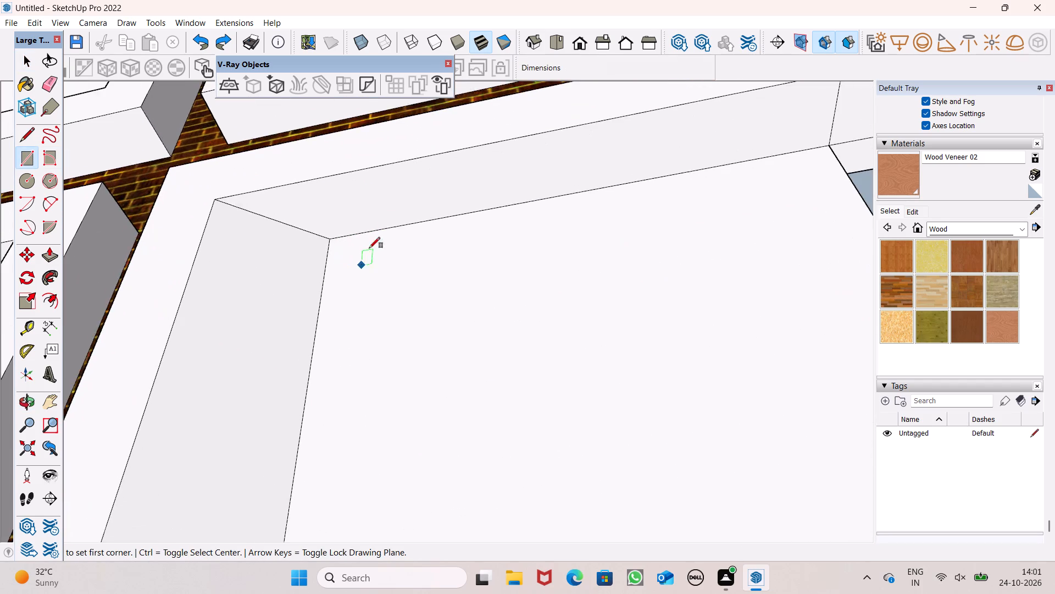
scroll(385, 212, "down", 6)
middle_click_drag(404, 243, 435, 376)
scroll(395, 346, "up", 7)
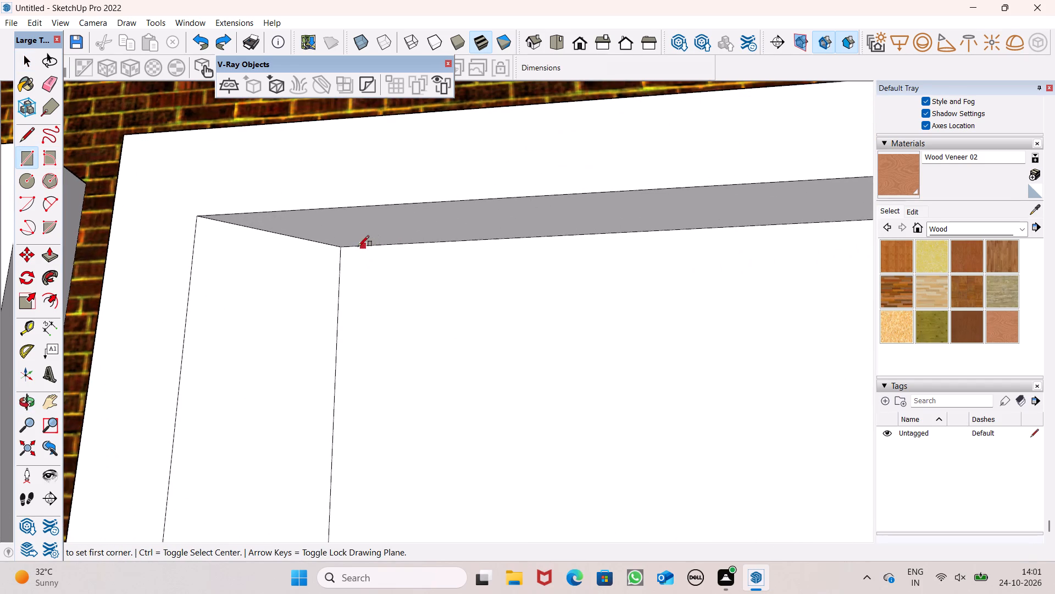
left_click(358, 246)
scroll(415, 265, "down", 14)
middle_click_drag(448, 376, 432, 513)
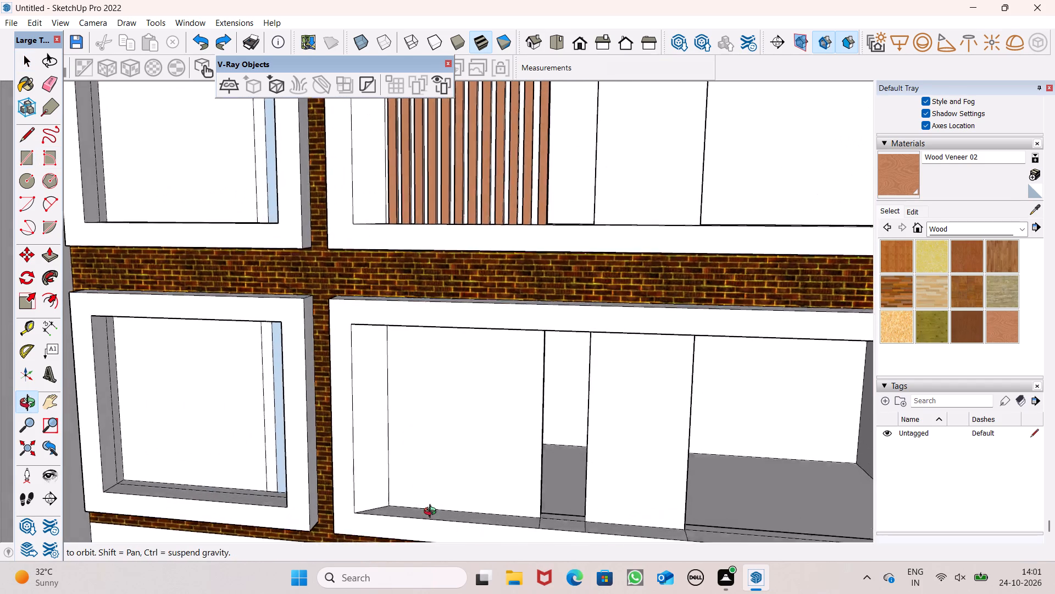
middle_click_drag(432, 513, 430, 540)
scroll(421, 518, "up", 7)
middle_click_drag(410, 519, 437, 548)
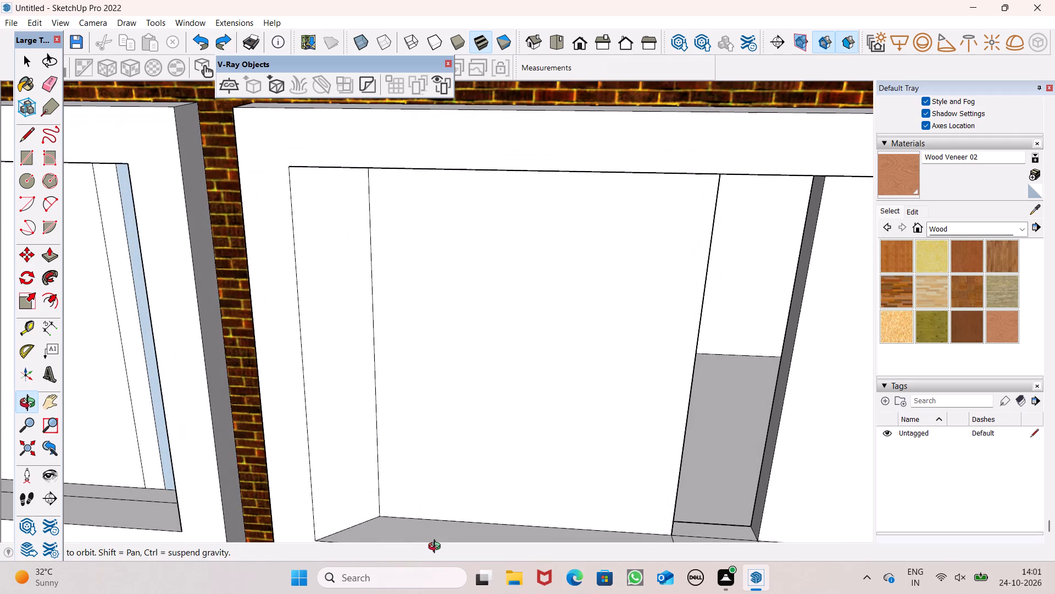
middle_click_drag(437, 548, 437, 549)
scroll(413, 525, "up", 7)
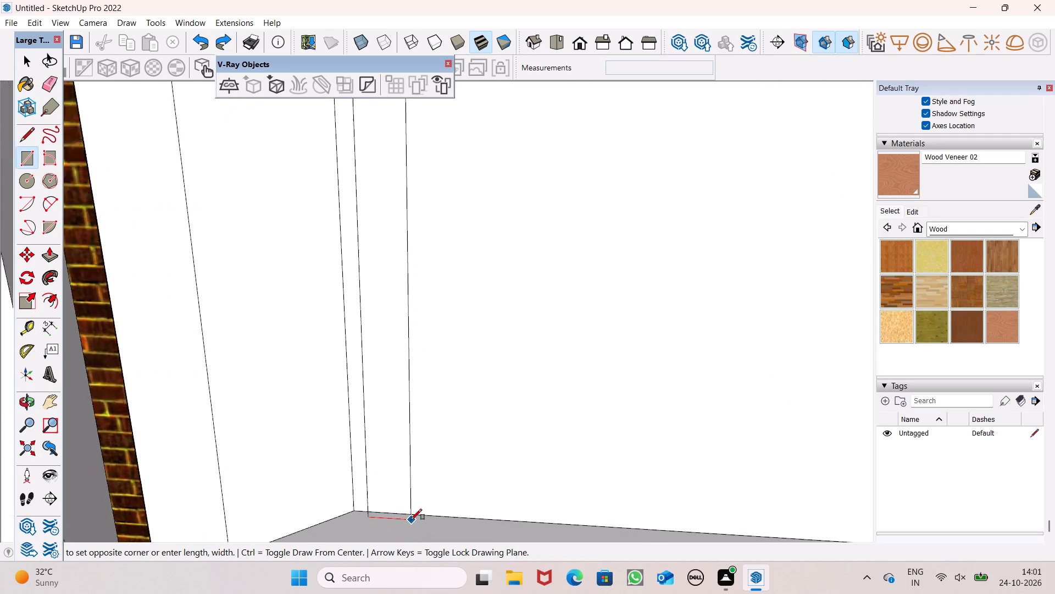
scroll(411, 520, "up", 5)
scroll(397, 484, "down", 12)
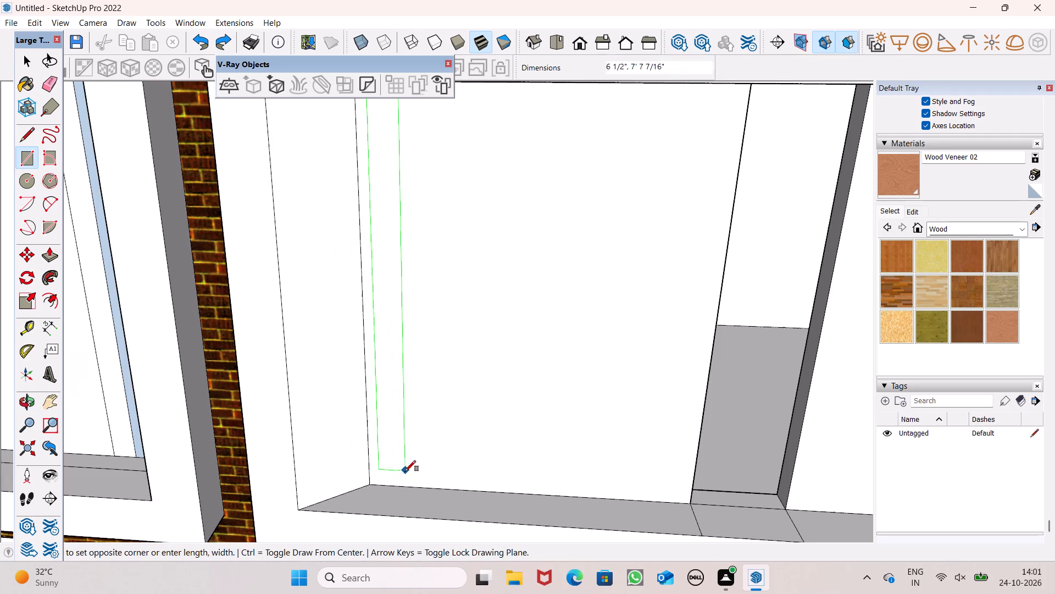
scroll(397, 488, "down", 7)
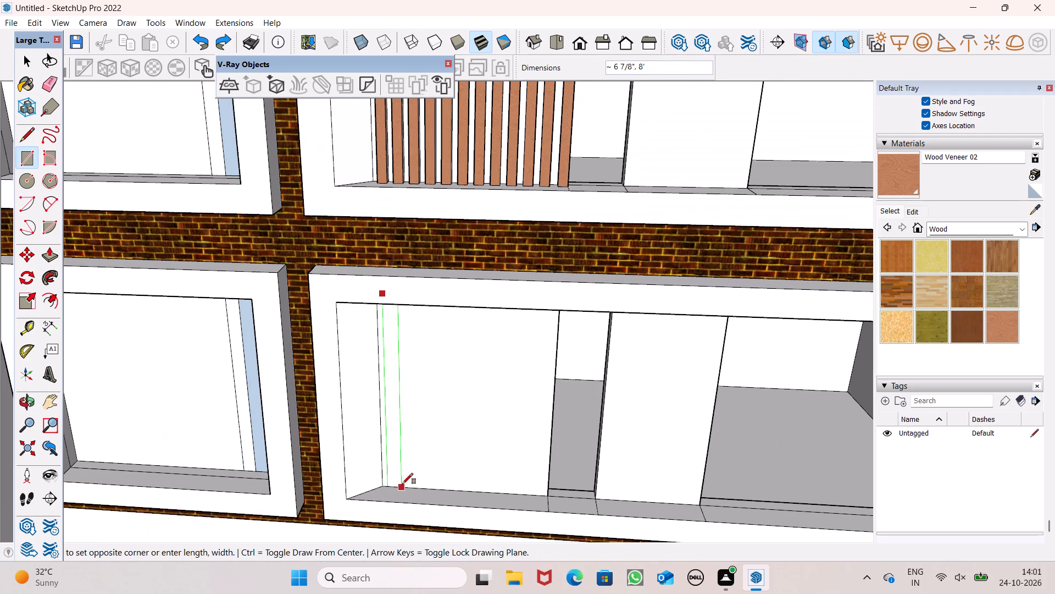
scroll(402, 484, "up", 11)
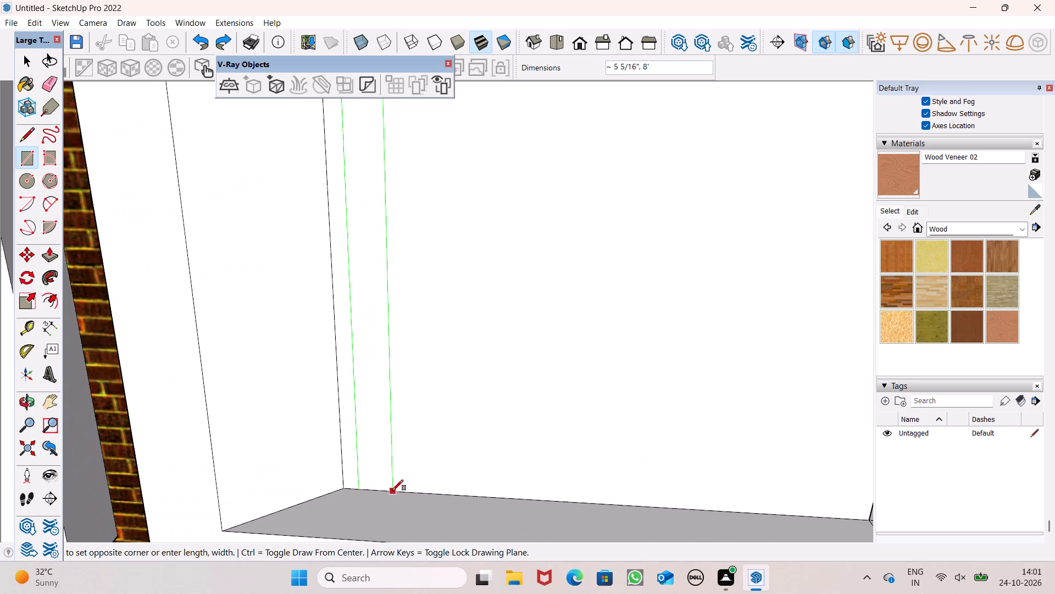
left_click(387, 491)
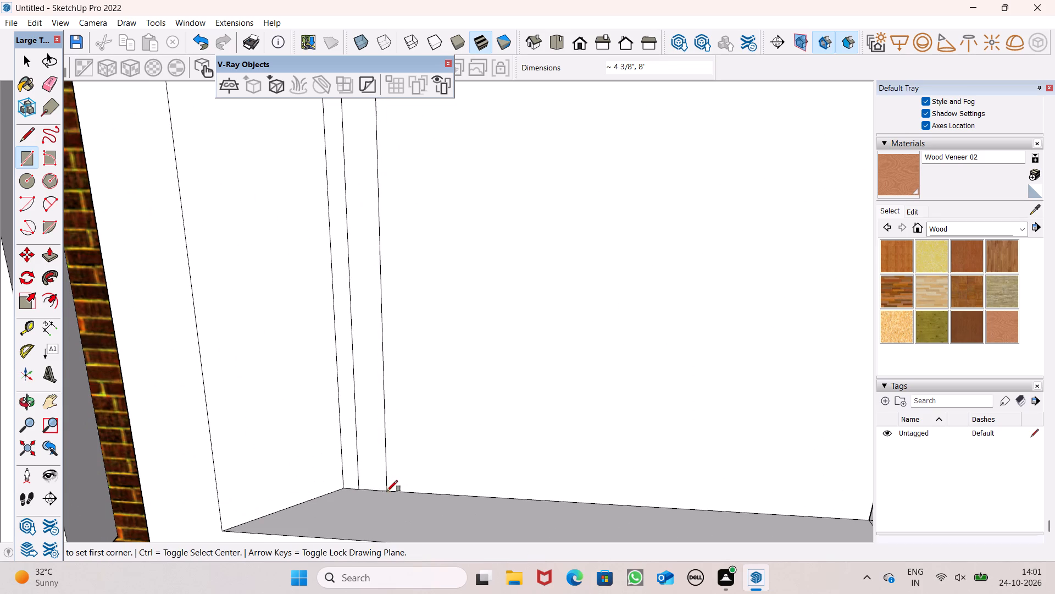
scroll(364, 419, "down", 13)
key("space")
Copy the new strip about 8 1/8" along the lower opening's panel and array it as 8 evenly spaced copies.
scroll(381, 366, "up", 2)
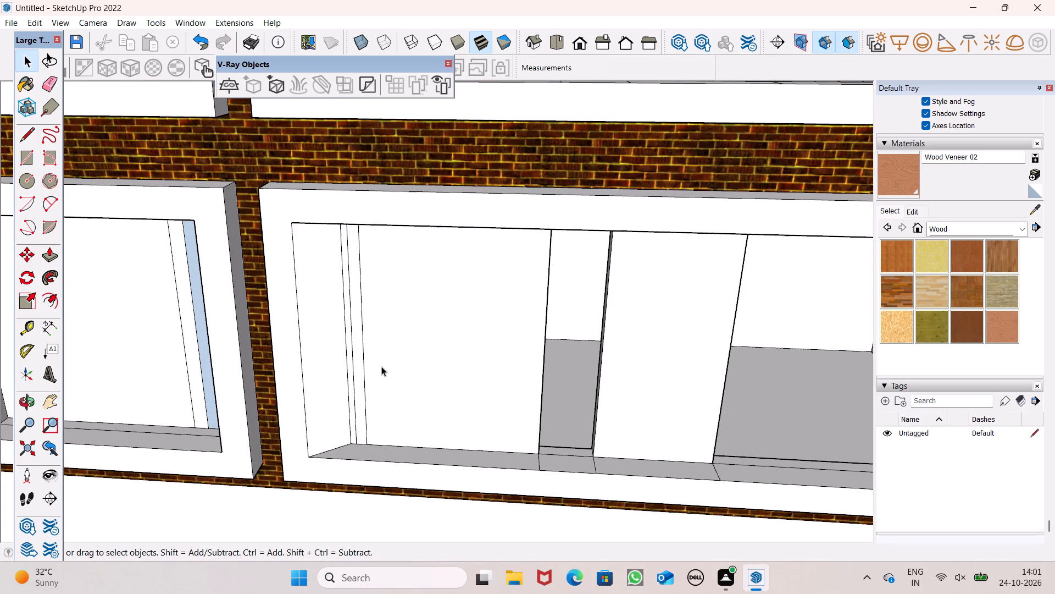
scroll(381, 366, "up", 1)
scroll(346, 408, "up", 3)
double_click(360, 410)
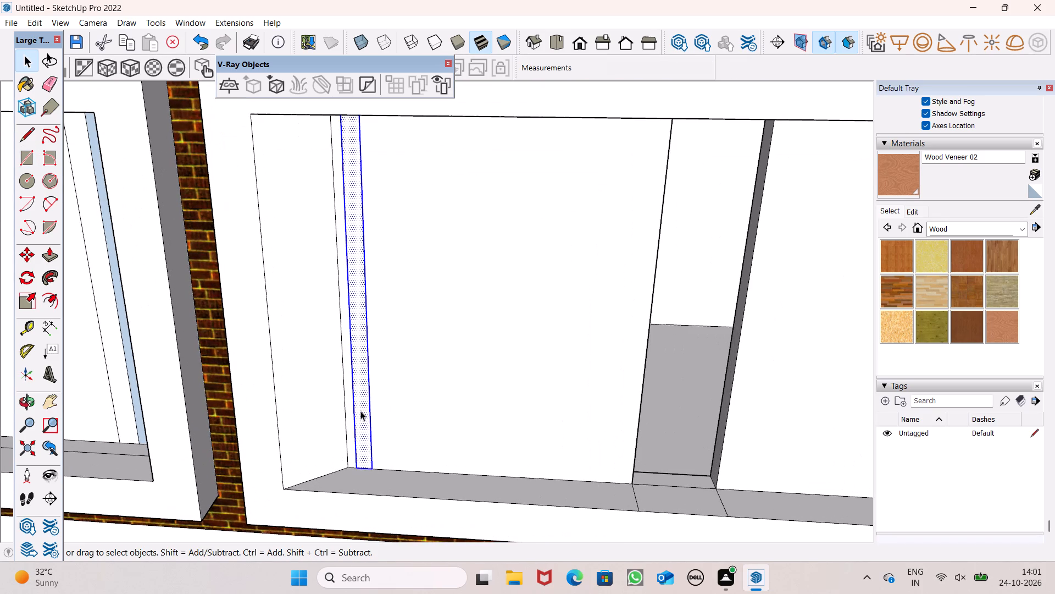
scroll(358, 411, "down", 1)
key("m")
key("Return")
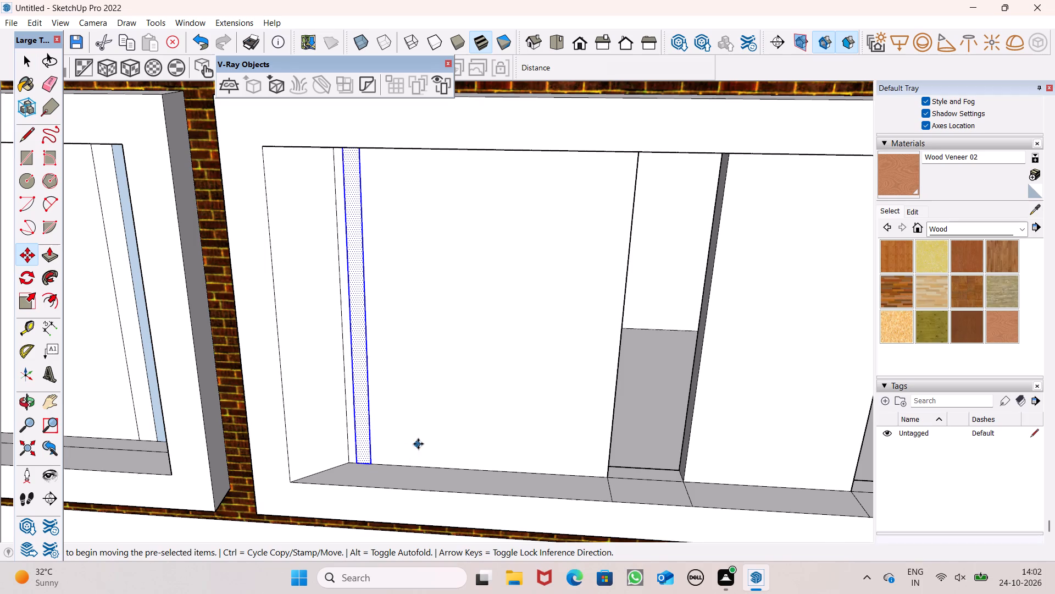
scroll(404, 429, "down", 1)
scroll(426, 398, "up", 2)
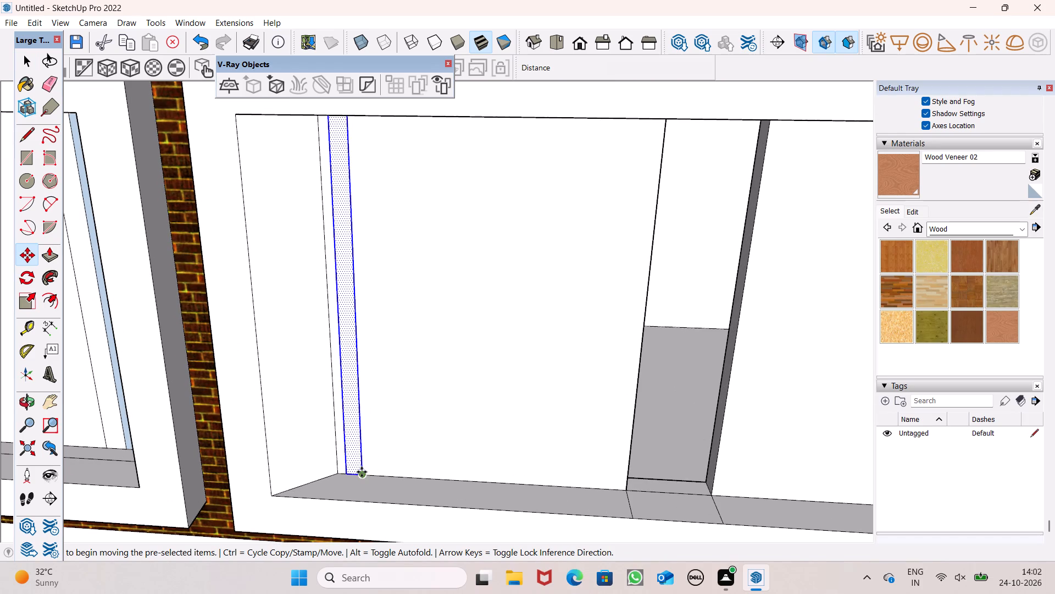
left_click_drag(361, 472, 396, 473)
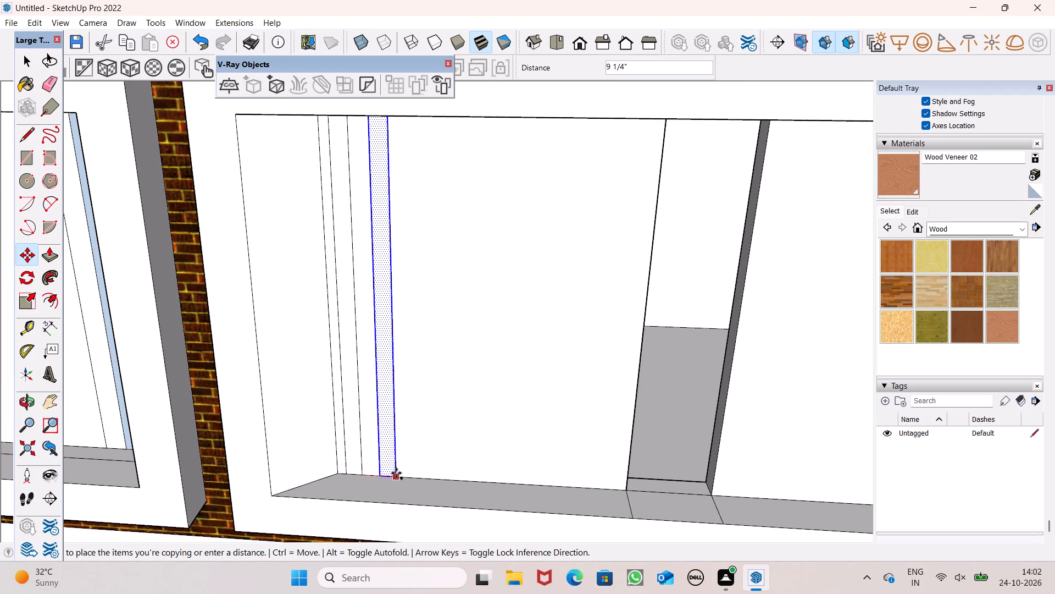
left_click_drag(396, 473, 392, 475)
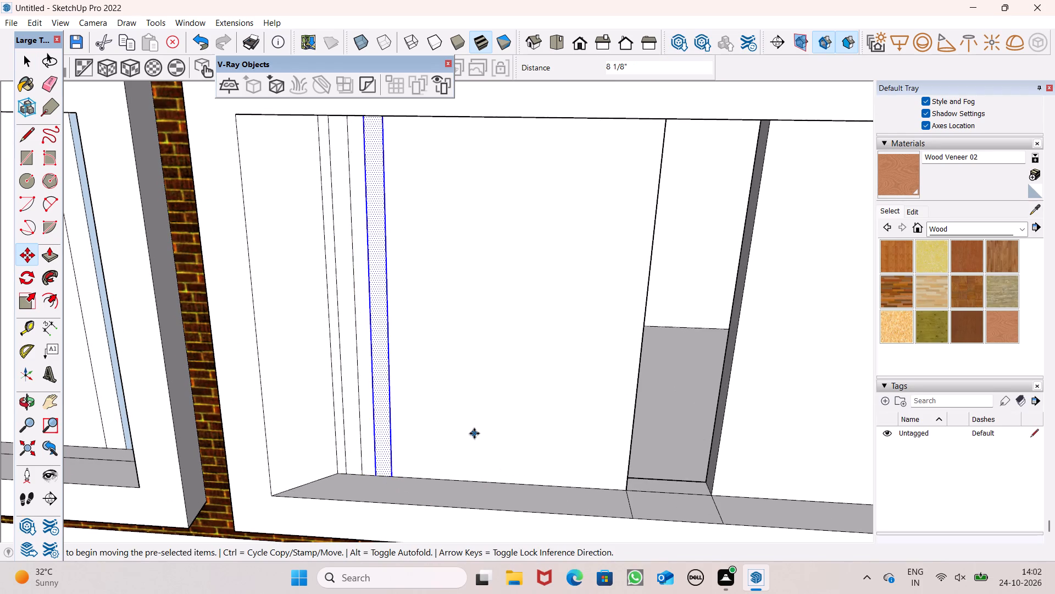
key("shift+asterisk")
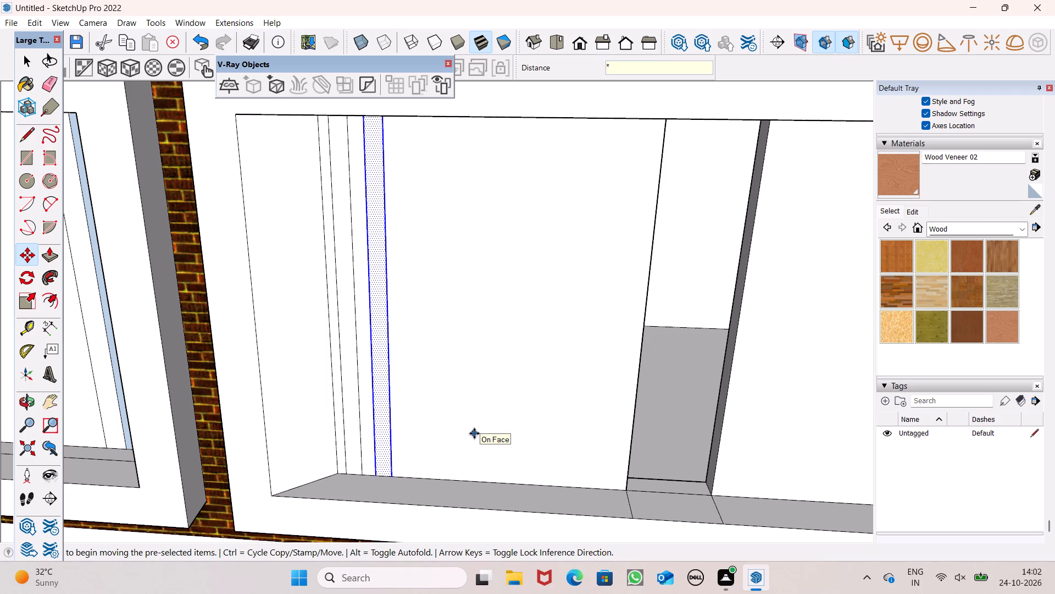
key("8")
key("Return")
key("space")
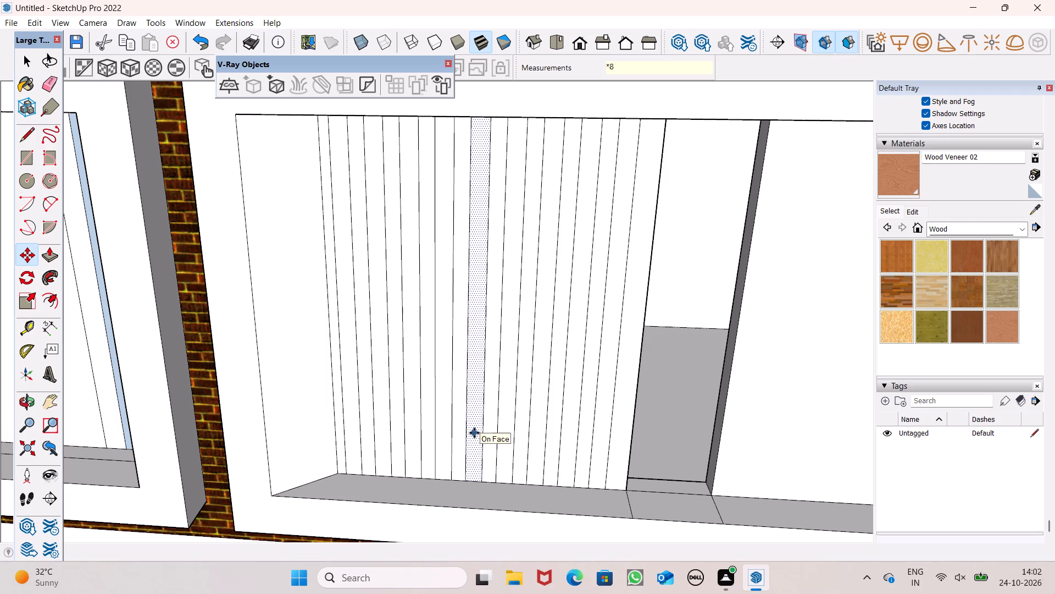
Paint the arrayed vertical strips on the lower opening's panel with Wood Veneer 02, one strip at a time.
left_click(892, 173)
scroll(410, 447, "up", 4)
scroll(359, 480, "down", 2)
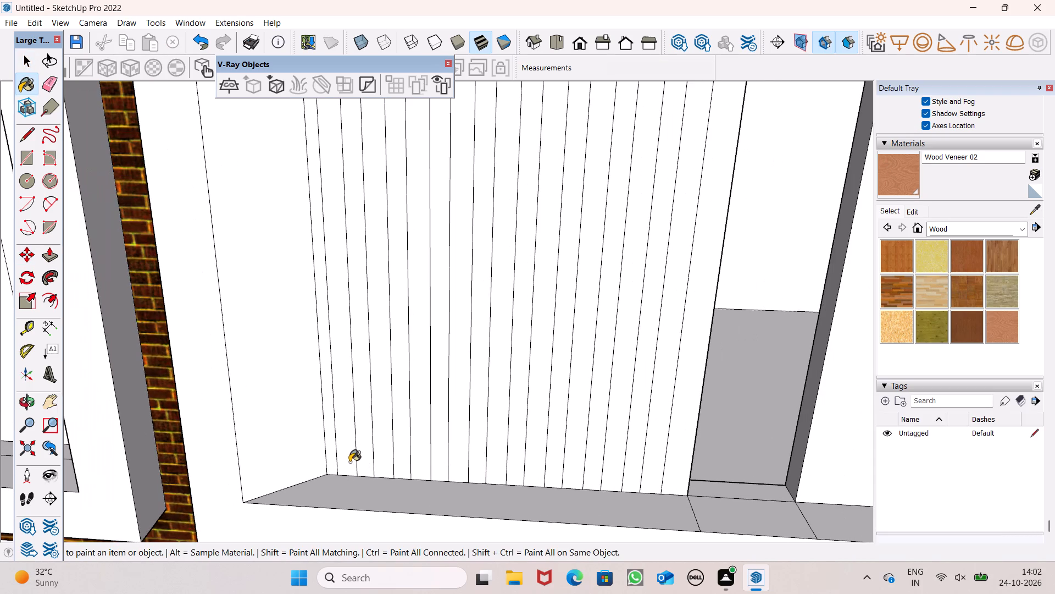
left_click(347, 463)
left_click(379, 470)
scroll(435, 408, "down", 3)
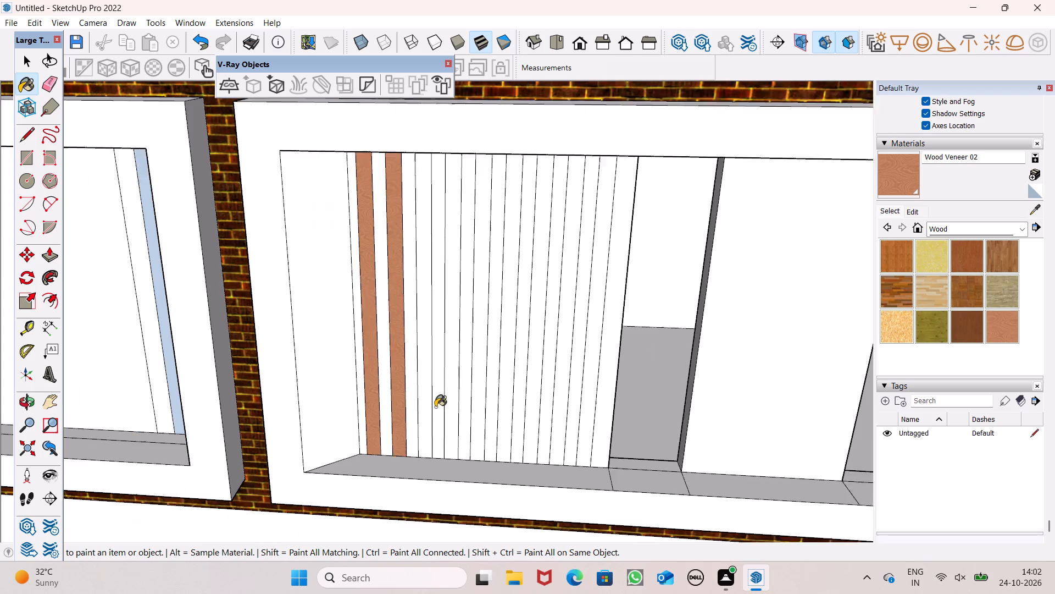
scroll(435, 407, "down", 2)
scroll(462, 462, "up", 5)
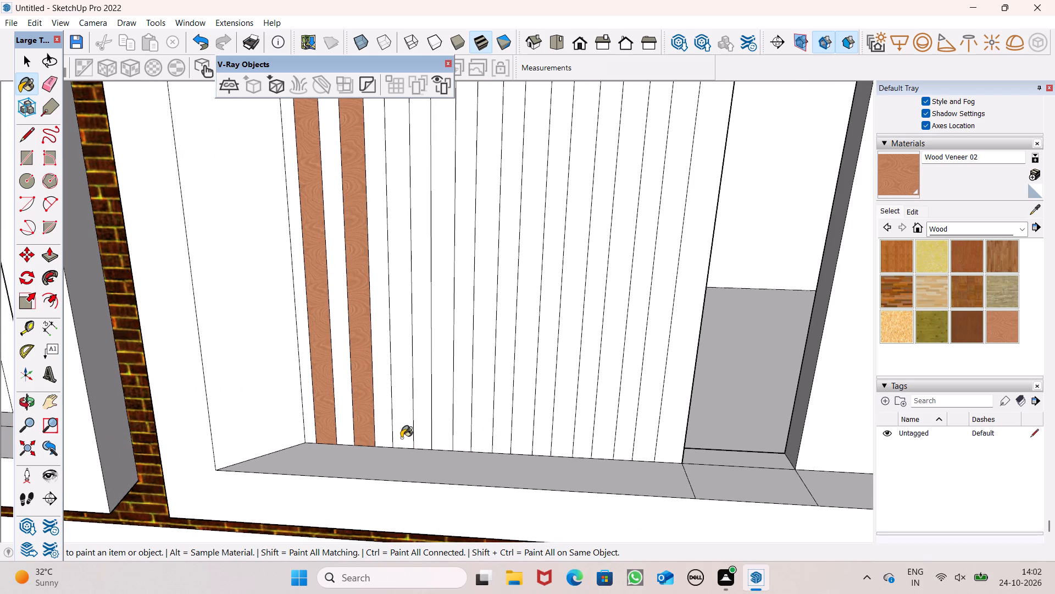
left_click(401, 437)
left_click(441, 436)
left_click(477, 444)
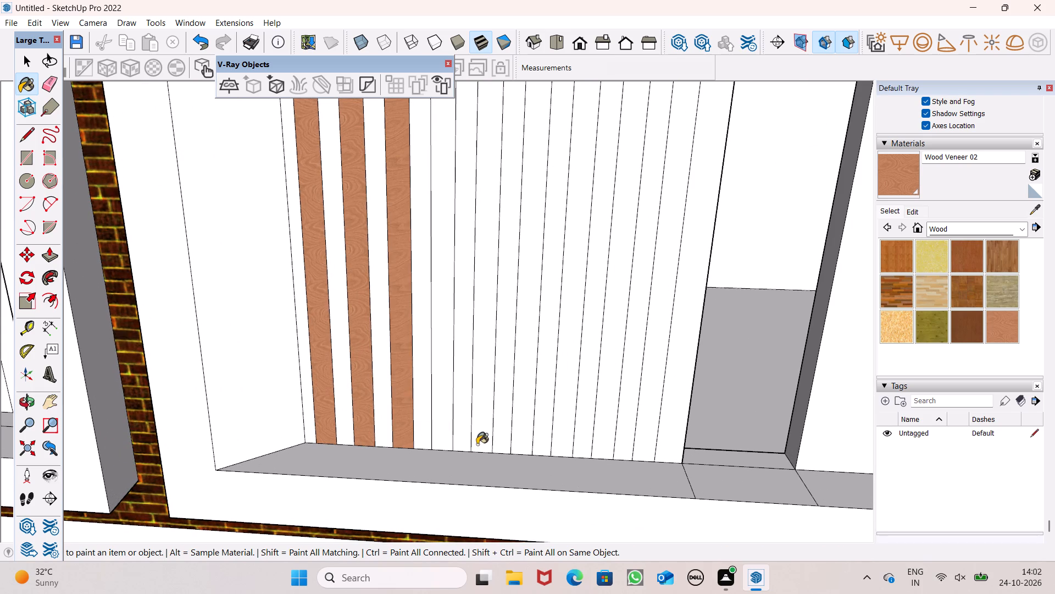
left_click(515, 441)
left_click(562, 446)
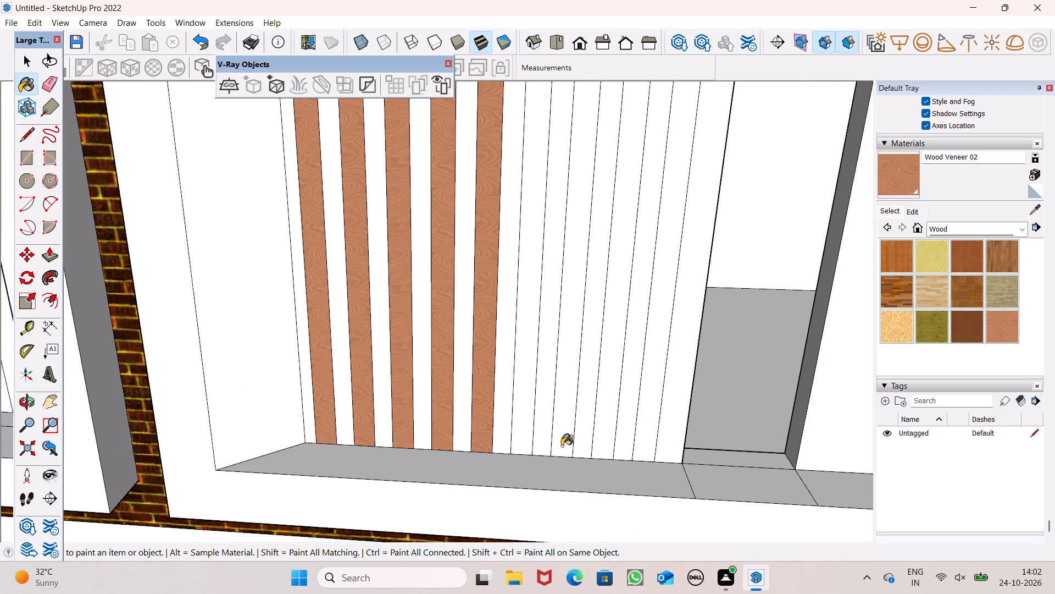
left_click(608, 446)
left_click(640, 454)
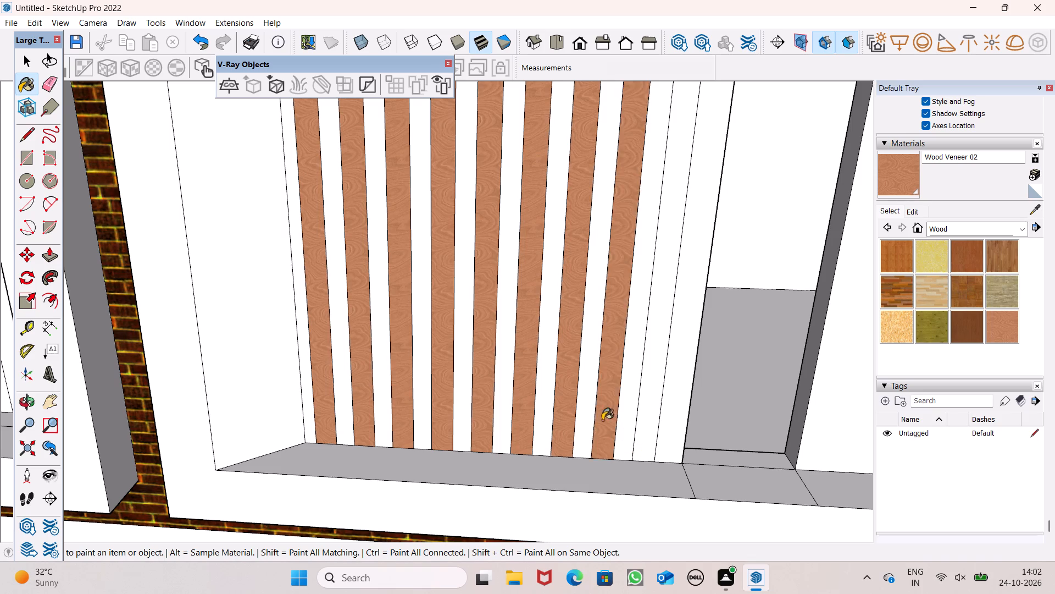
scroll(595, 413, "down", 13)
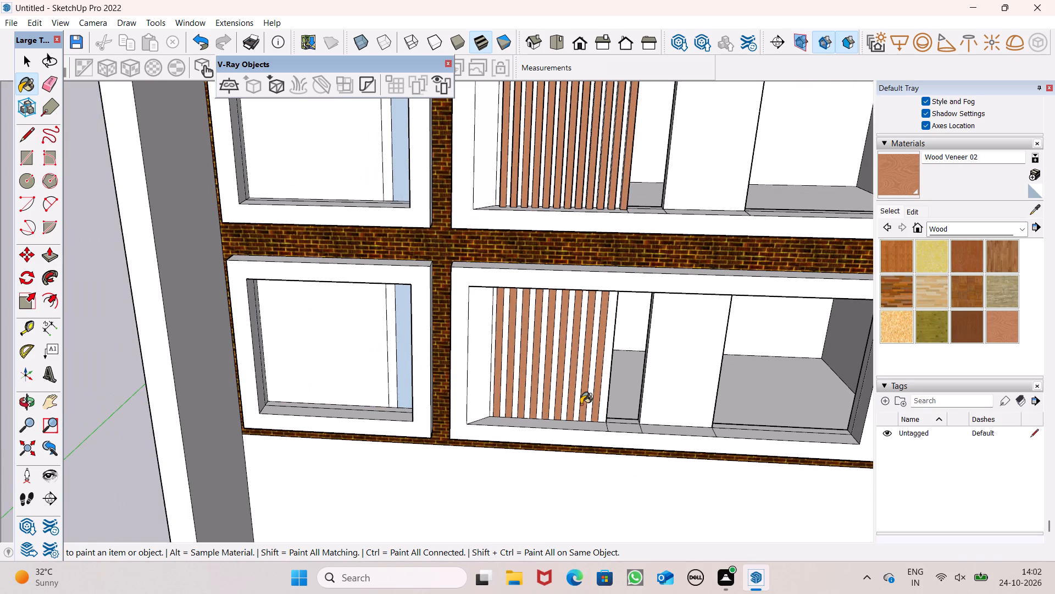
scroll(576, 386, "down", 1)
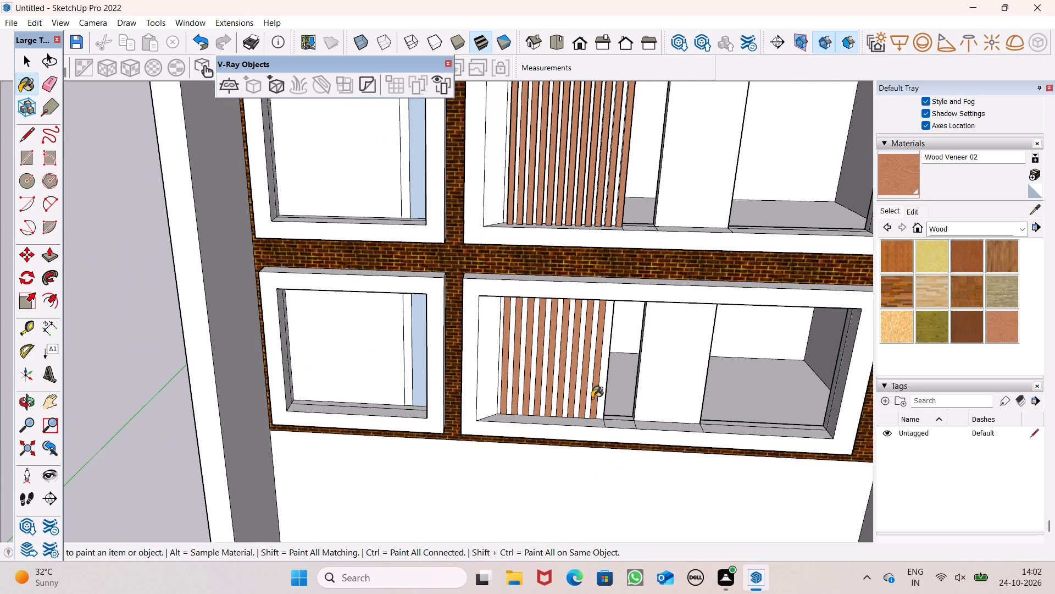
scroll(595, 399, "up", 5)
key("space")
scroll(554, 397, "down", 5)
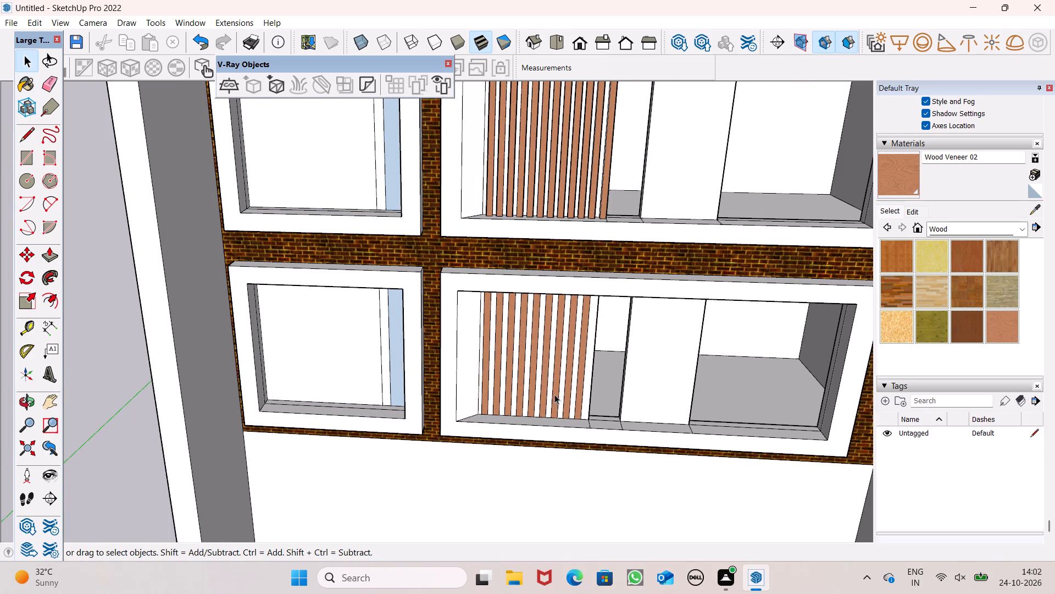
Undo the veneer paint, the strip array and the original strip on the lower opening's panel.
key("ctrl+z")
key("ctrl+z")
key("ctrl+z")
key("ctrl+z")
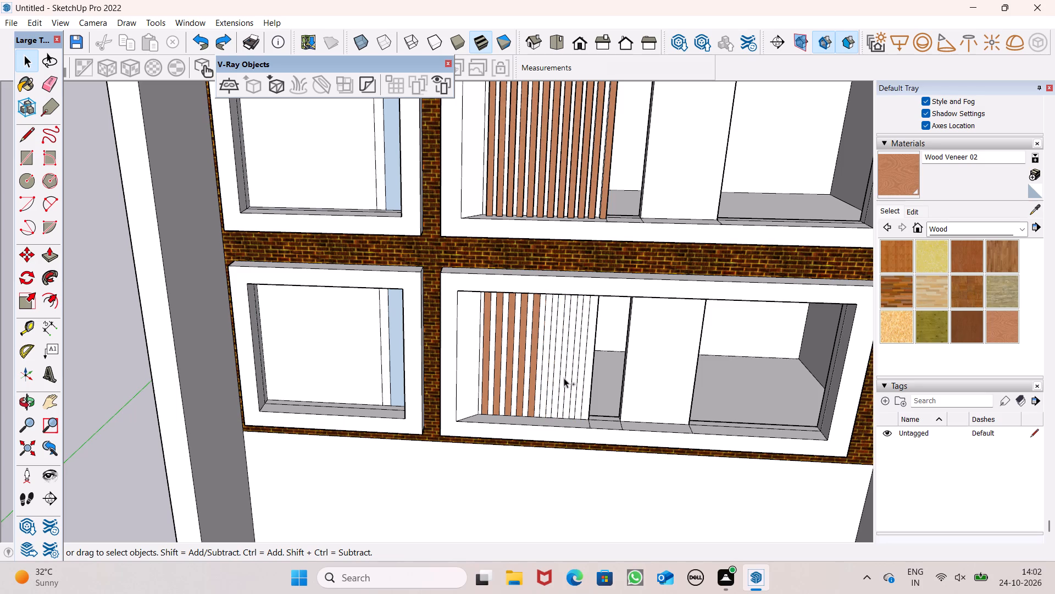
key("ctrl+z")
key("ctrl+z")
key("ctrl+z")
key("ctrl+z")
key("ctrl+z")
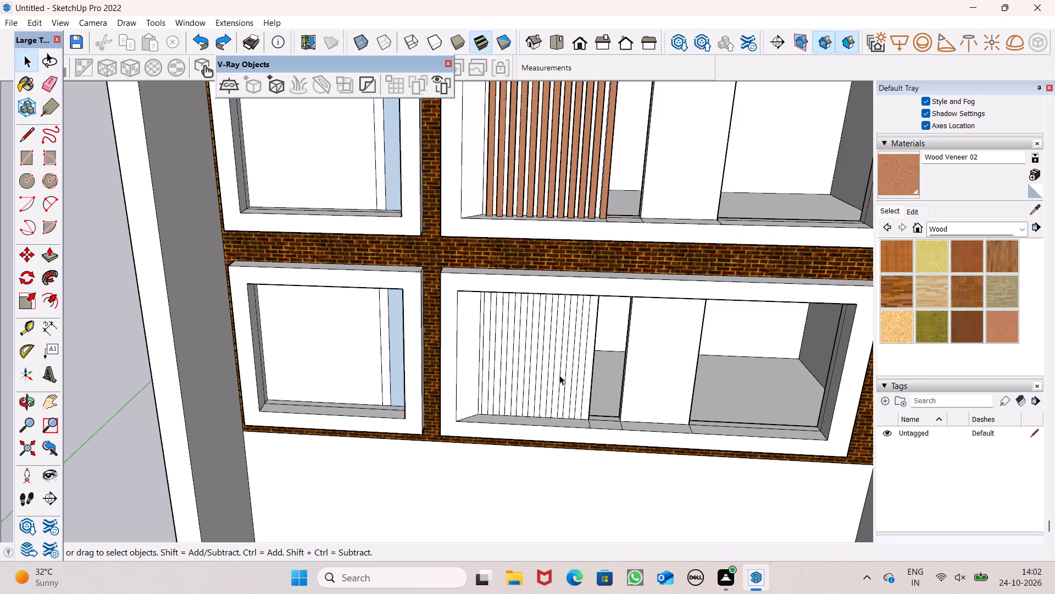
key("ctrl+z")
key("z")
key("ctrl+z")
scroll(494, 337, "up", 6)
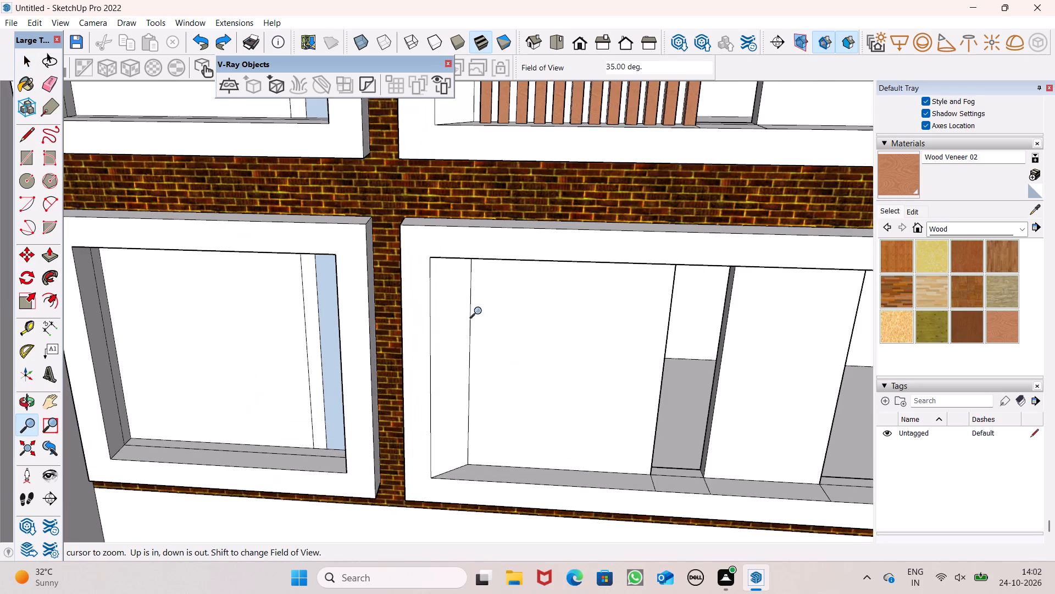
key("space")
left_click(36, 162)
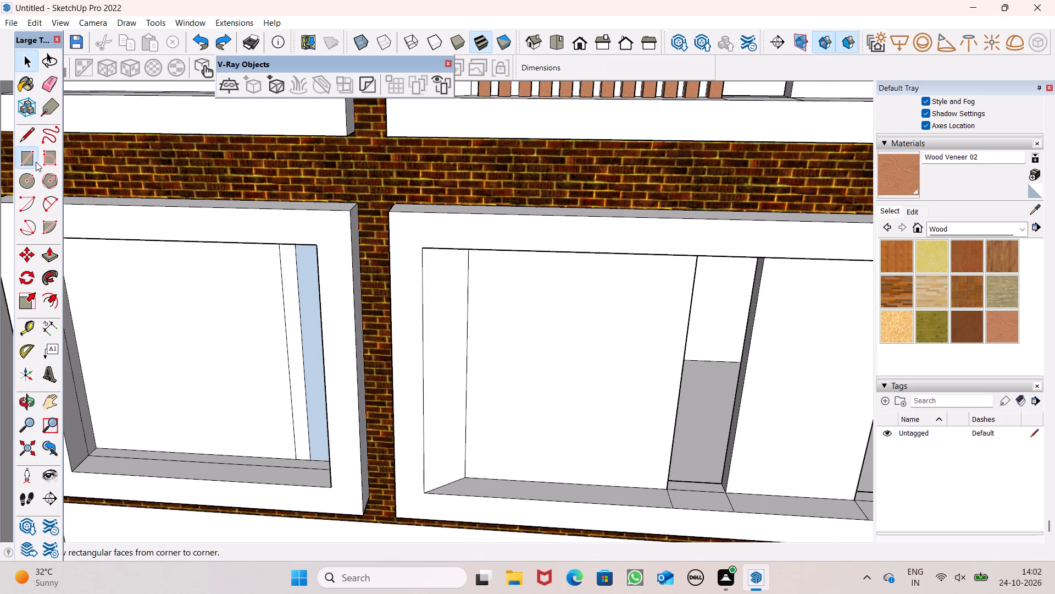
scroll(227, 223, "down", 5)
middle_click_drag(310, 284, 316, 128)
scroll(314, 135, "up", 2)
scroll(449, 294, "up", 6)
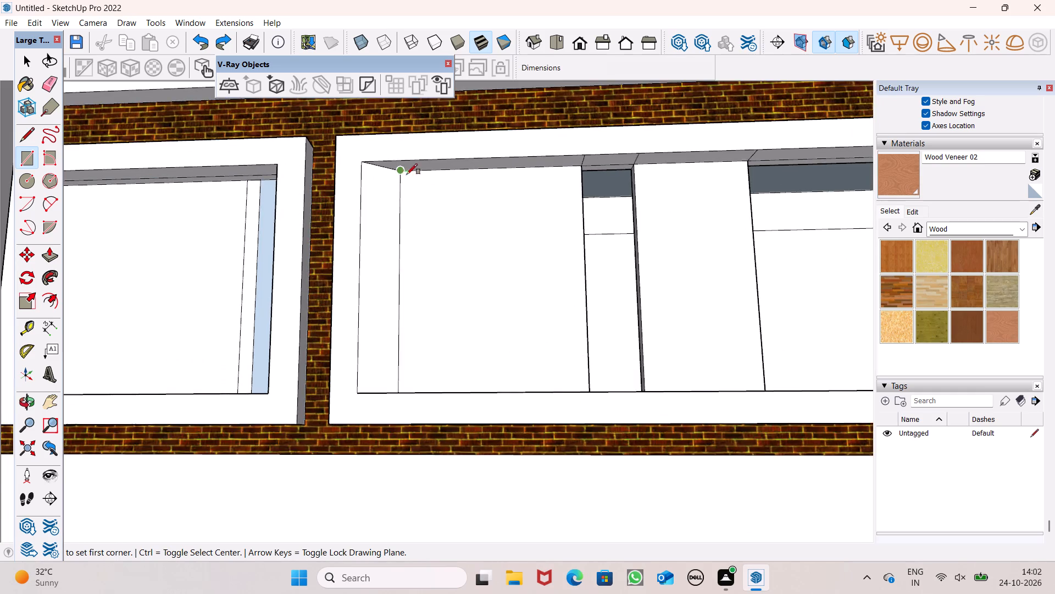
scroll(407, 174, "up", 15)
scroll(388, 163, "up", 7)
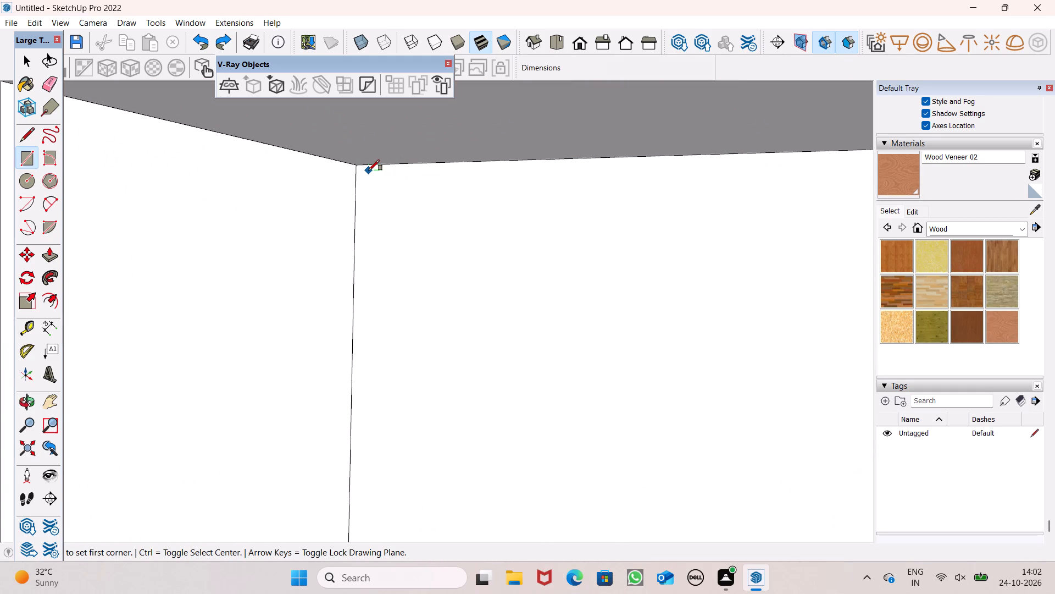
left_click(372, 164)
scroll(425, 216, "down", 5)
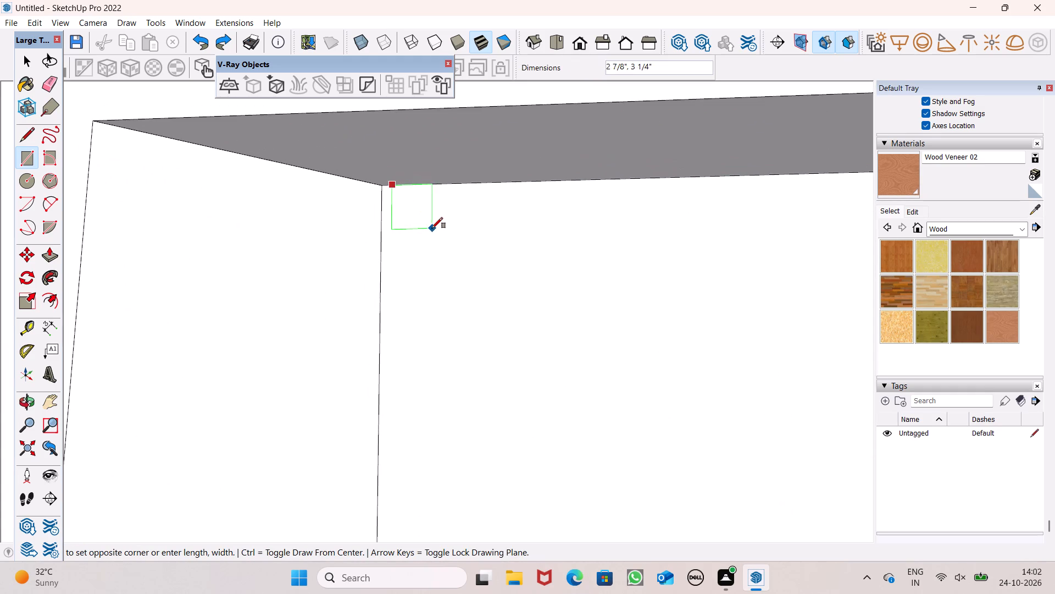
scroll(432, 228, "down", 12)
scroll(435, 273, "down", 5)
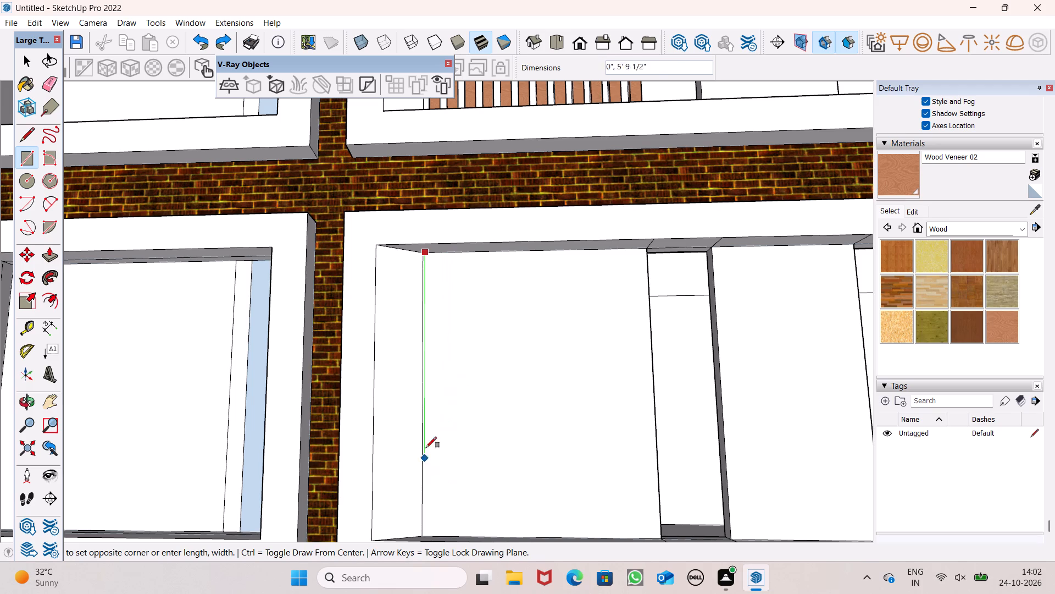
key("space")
Draw a rectangular strip about 6 3/4" wide by 8' tall on the lower opening's panel, just off the side reveal.
left_click(18, 155)
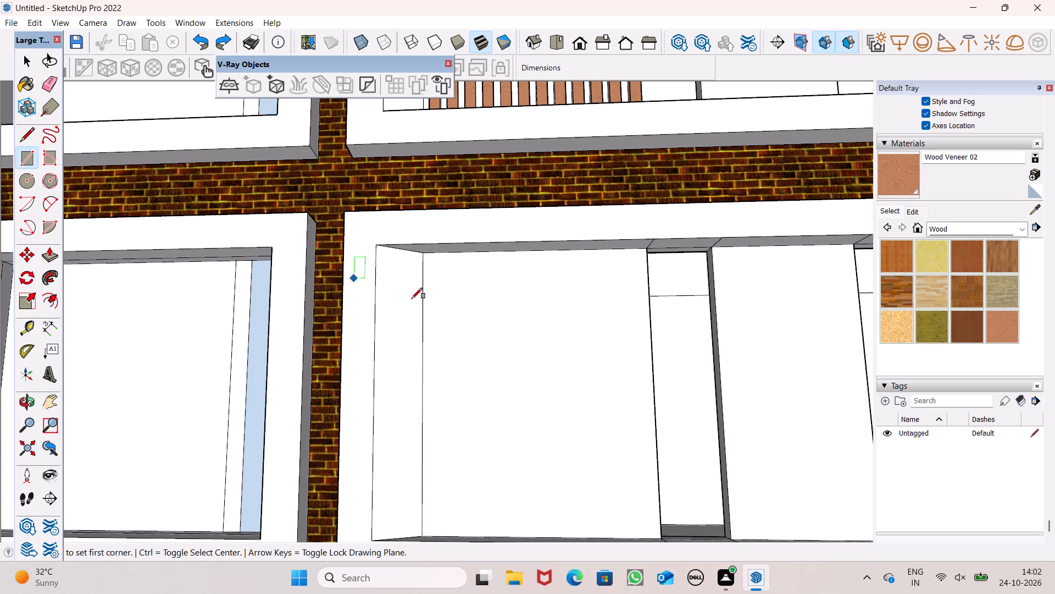
scroll(441, 304, "up", 6)
scroll(425, 232, "up", 6)
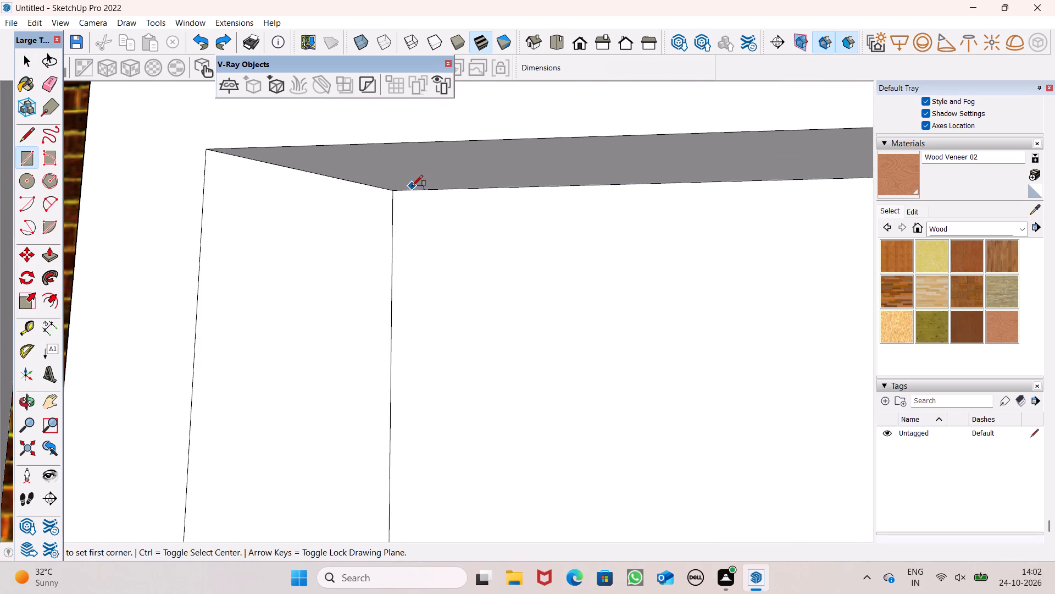
left_click_drag(410, 193, 416, 205)
scroll(434, 267, "down", 6)
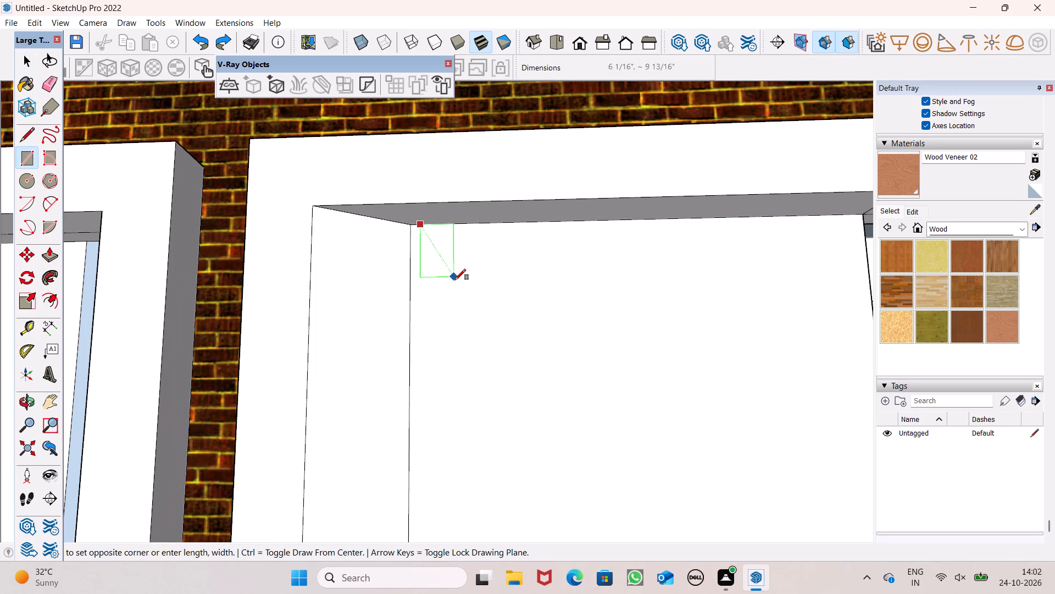
scroll(455, 284, "down", 11)
scroll(463, 354, "down", 3)
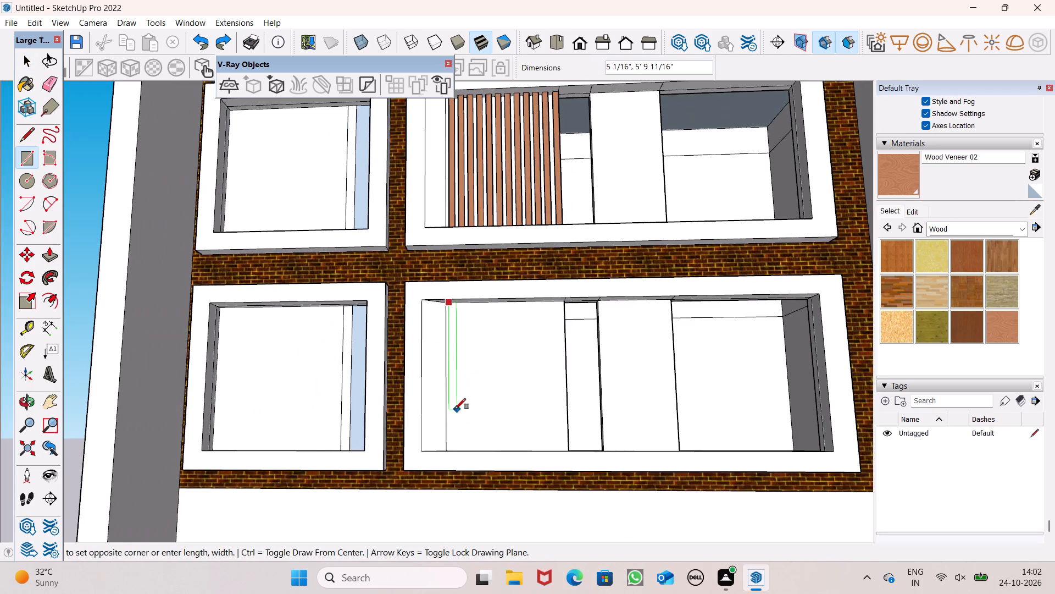
middle_click_drag(457, 422, 484, 536)
scroll(495, 519, "up", 7)
scroll(468, 465, "up", 6)
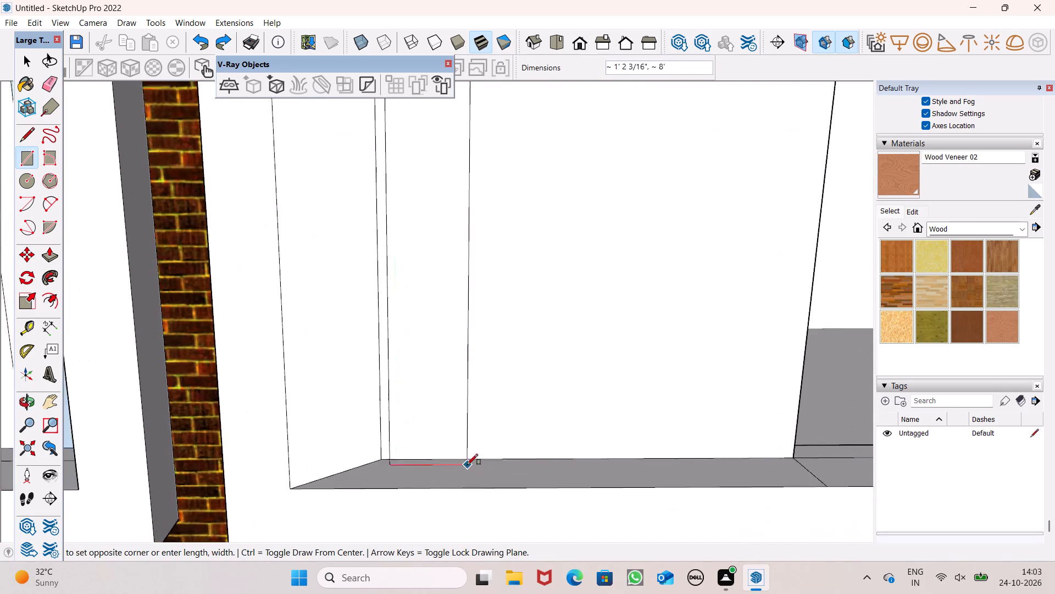
scroll(467, 465, "up", 7)
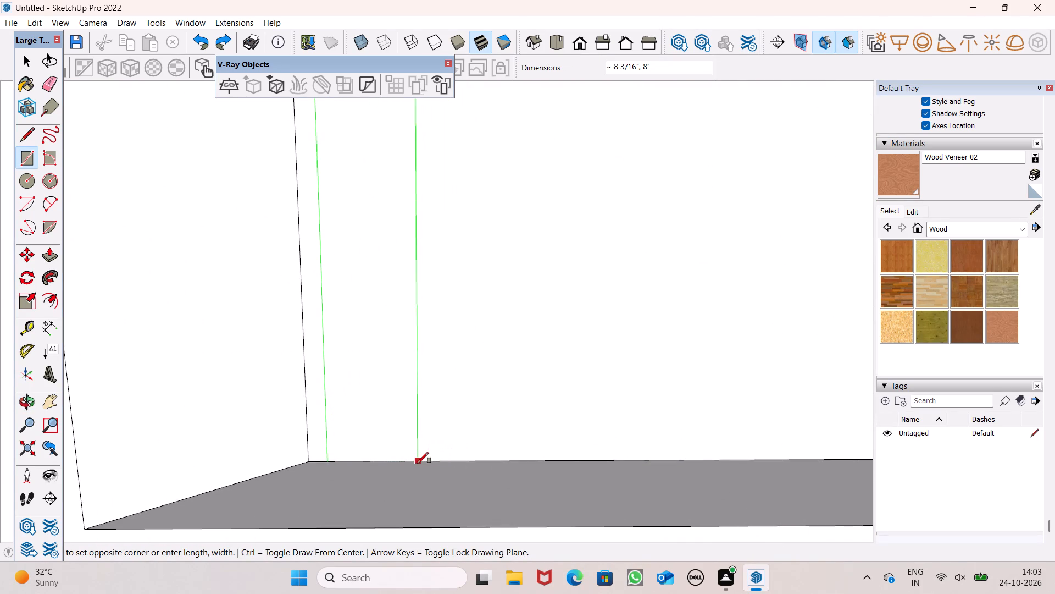
left_click(402, 462)
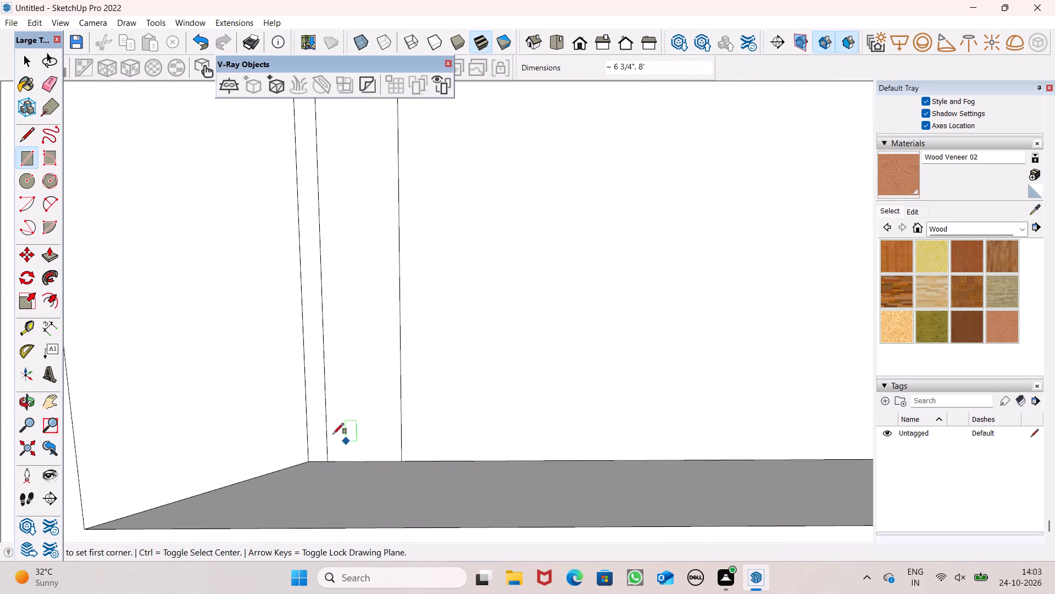
scroll(328, 427, "down", 20)
scroll(328, 427, "down", 2)
middle_click_drag(398, 420, 391, 460)
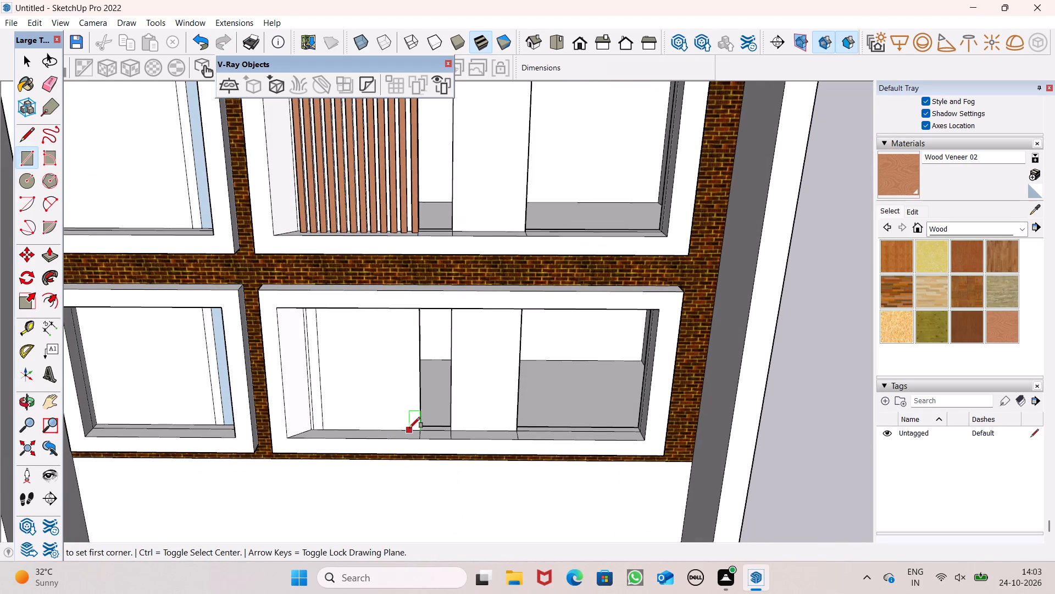
scroll(329, 386, "up", 2)
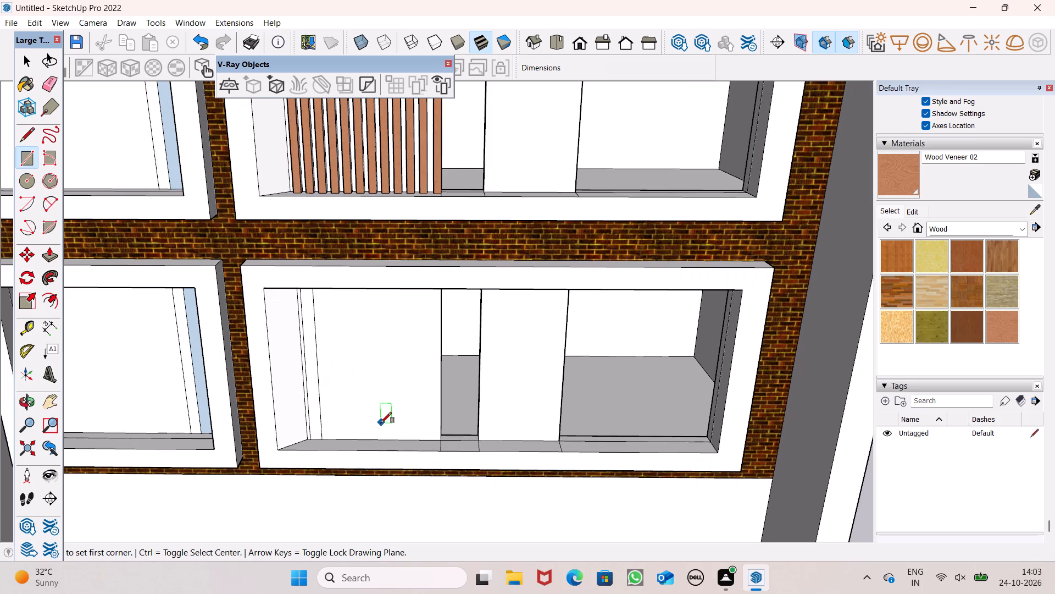
middle_click_drag(381, 424, 359, 447)
scroll(359, 447, "up", 1)
key("space")
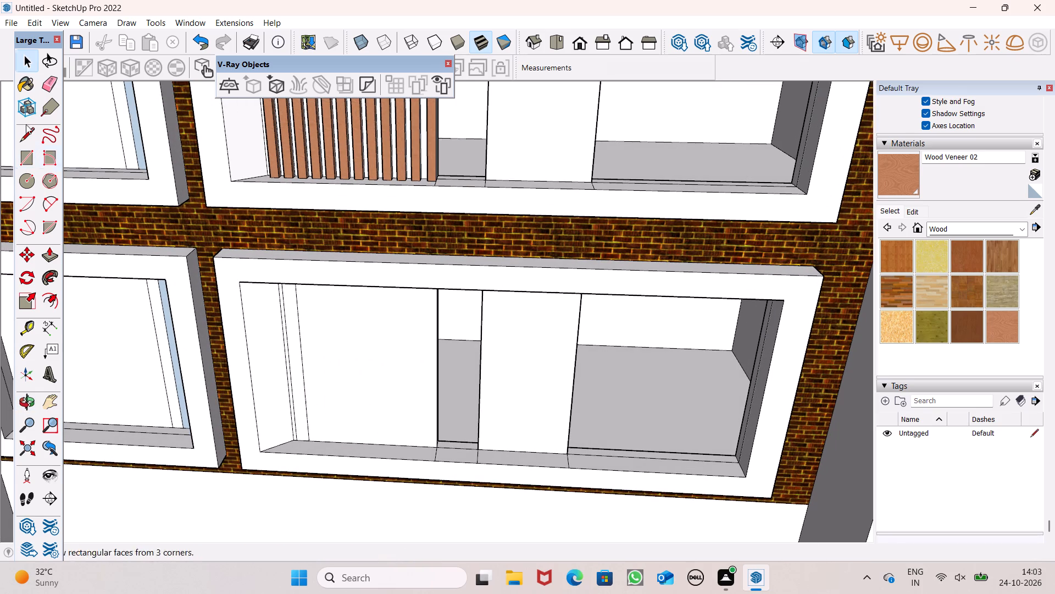
Draw a vertical 8' line from the panel's top to bottom edge, just inside the strip's edge farther from the reveal.
left_click(21, 134)
middle_click_drag(209, 239, 238, 155)
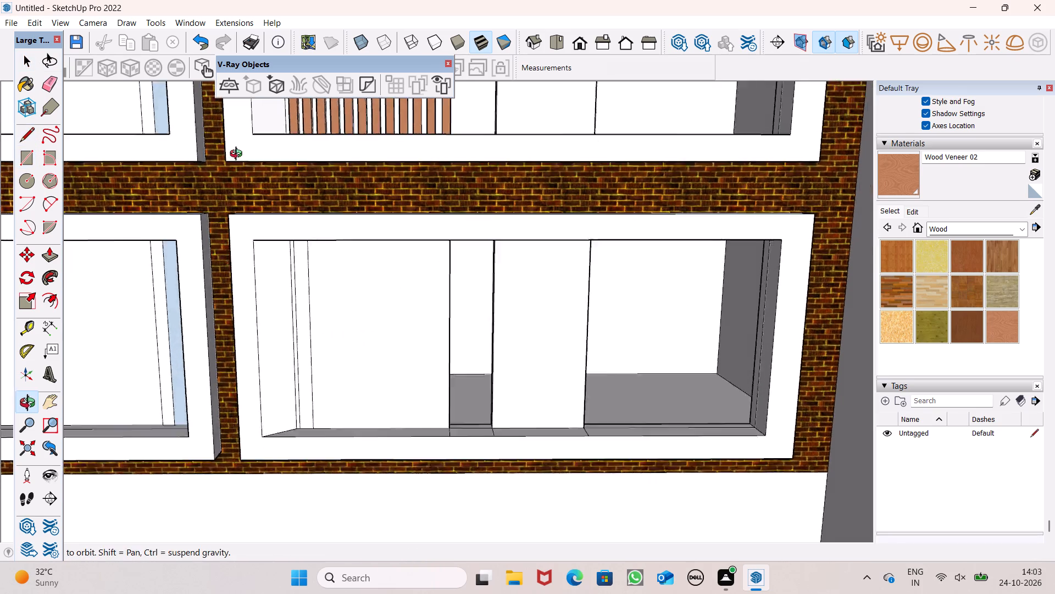
middle_click_drag(238, 155, 247, 118)
scroll(246, 124, "up", 1)
scroll(309, 235, "up", 13)
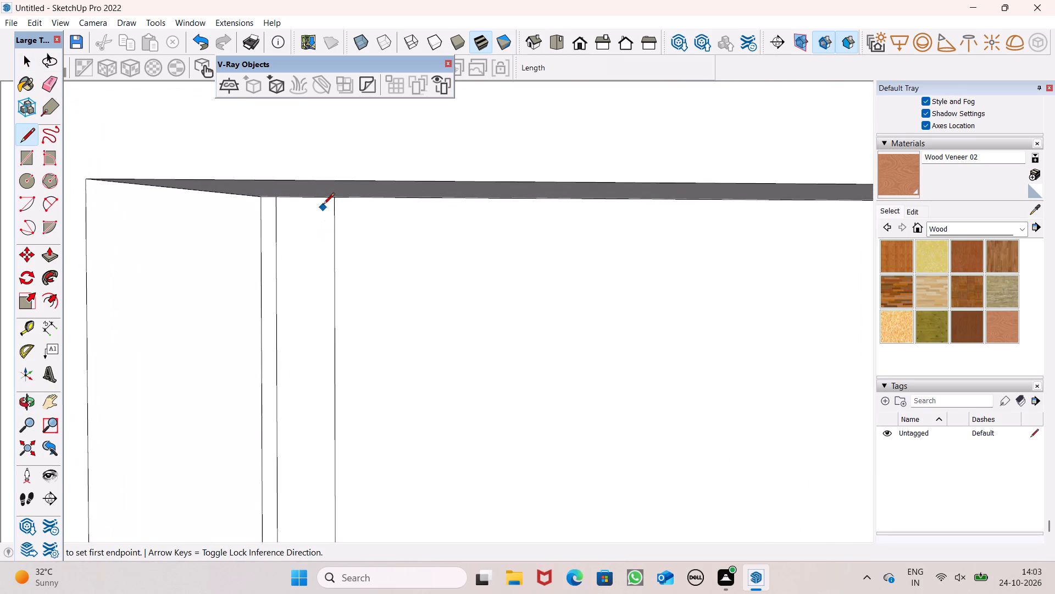
scroll(326, 202, "up", 6)
left_click(327, 195)
scroll(300, 277, "down", 6)
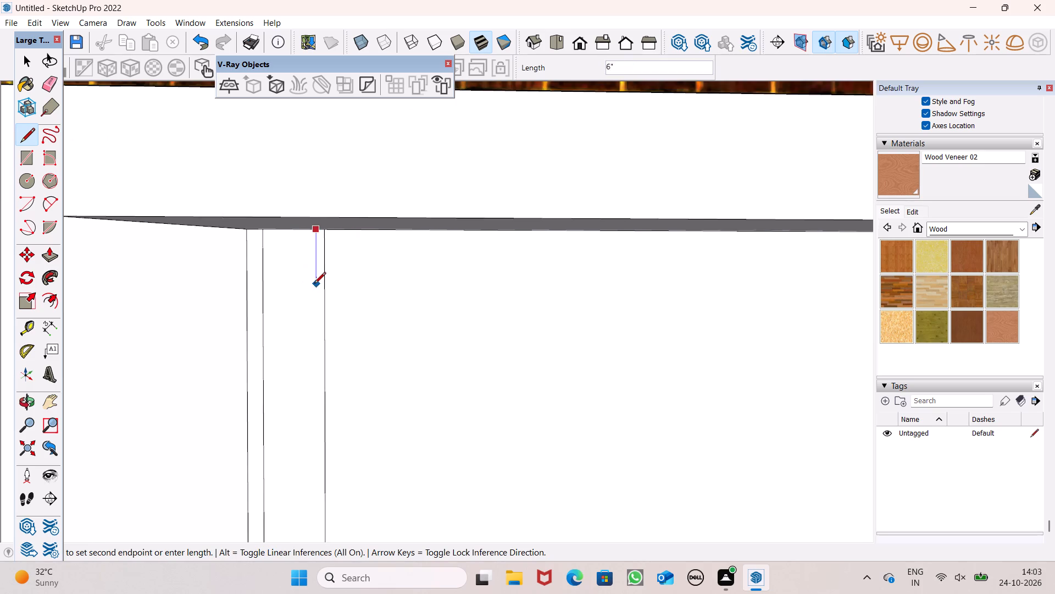
scroll(309, 299, "down", 19)
scroll(310, 382, "down", 2)
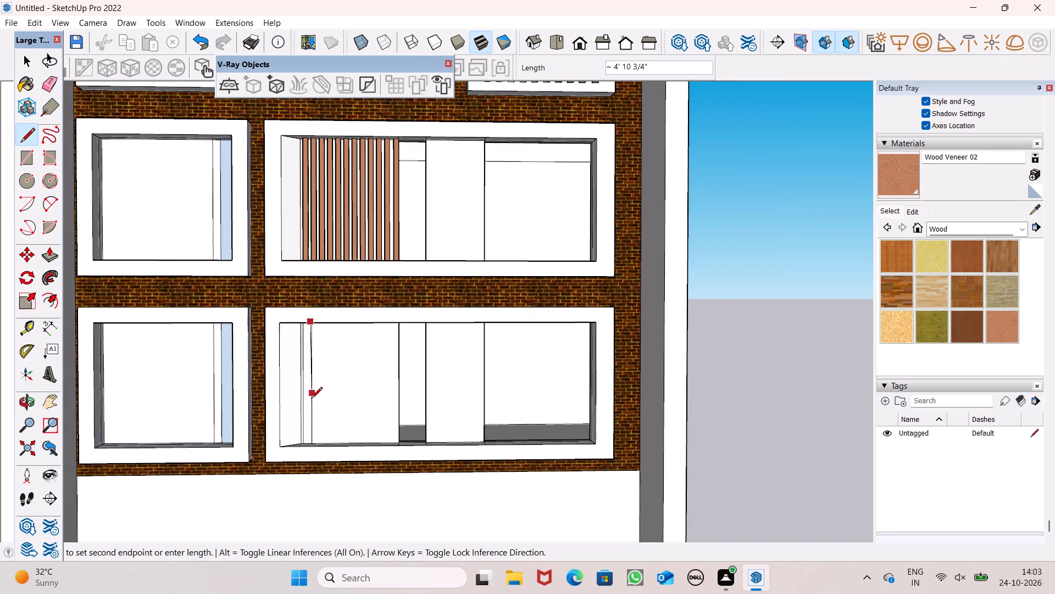
middle_click_drag(315, 410, 330, 568)
scroll(336, 472, "up", 15)
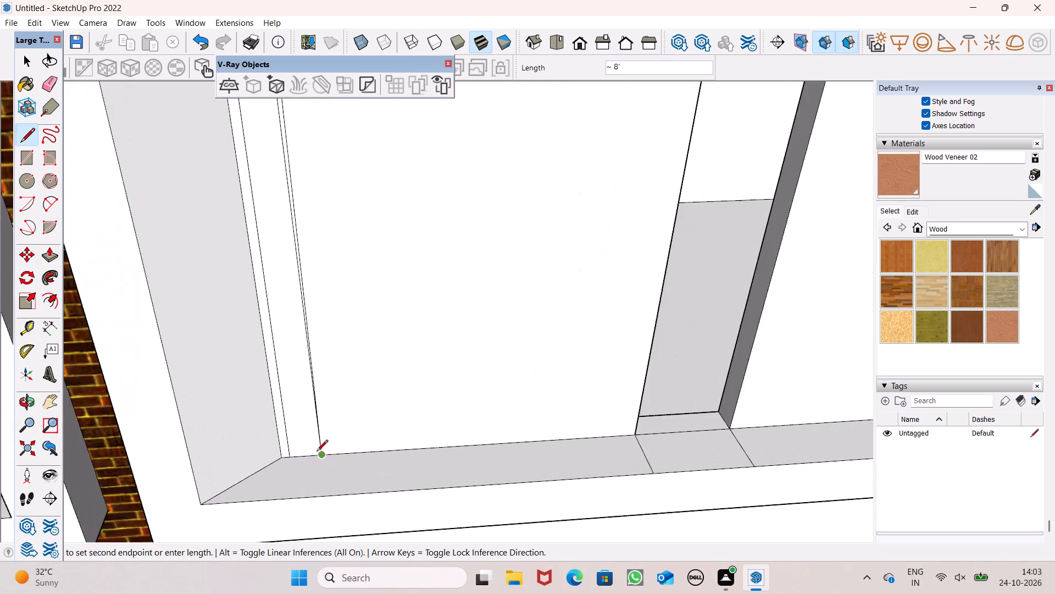
scroll(316, 452, "up", 15)
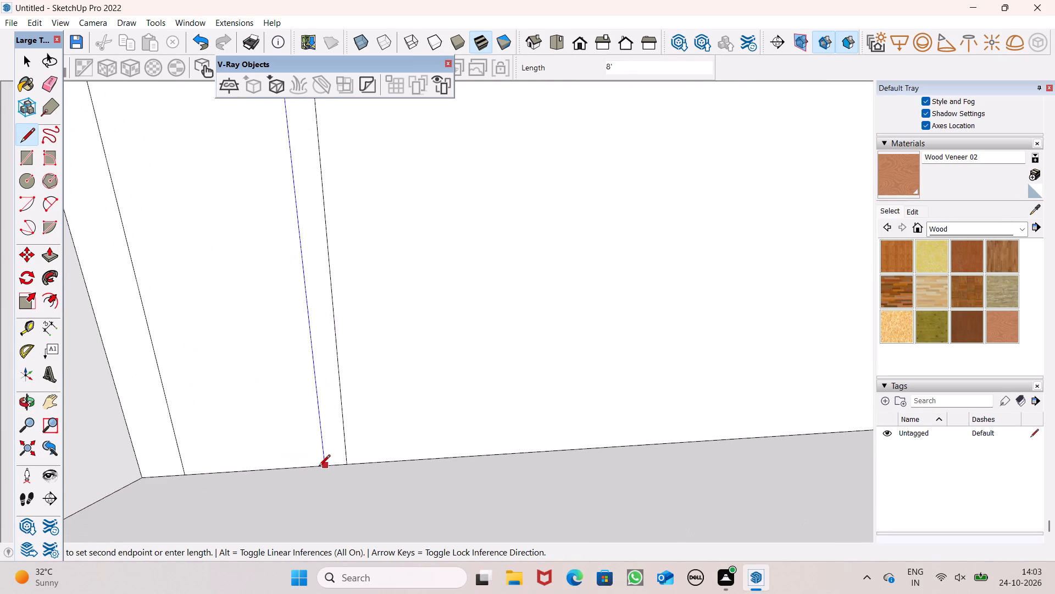
left_click(319, 467)
key("space")
Delete the strip's original outer vertical edge just beyond the new line to narrow the strip.
left_click(346, 450)
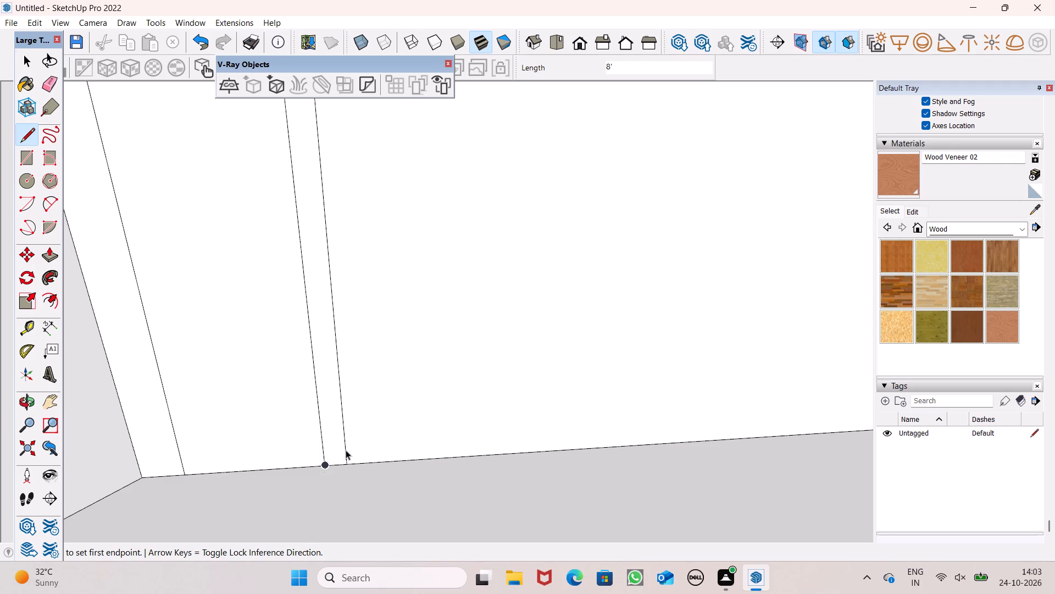
key("Delete")
scroll(343, 453, "down", 10)
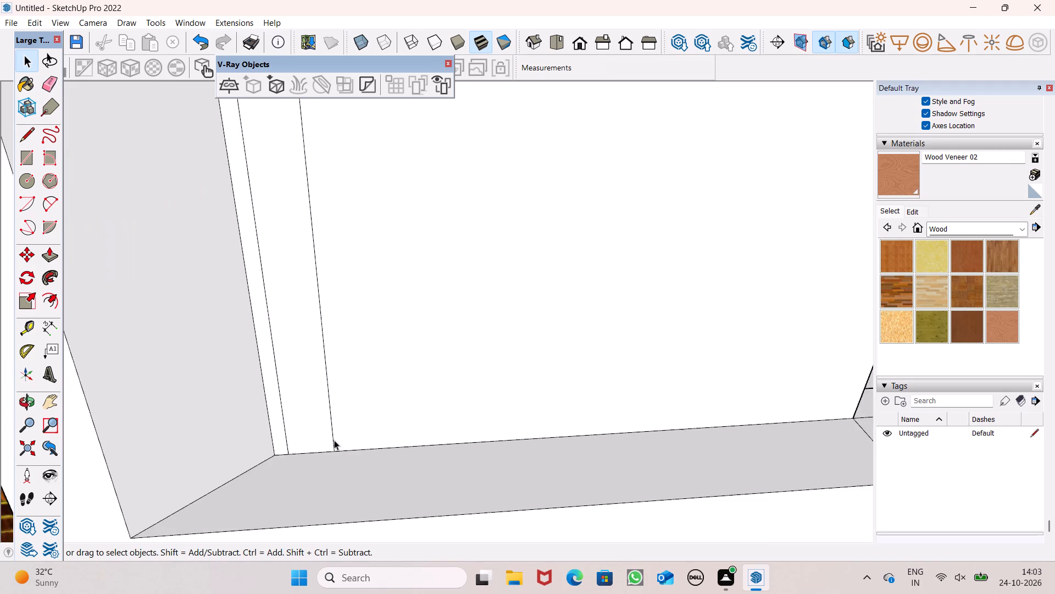
Copy the narrowed strip about 8 7/16" across the lower opening's panel and array that copy seven times.
scroll(334, 440, "down", 15)
middle_click_drag(338, 444, 300, 365)
scroll(301, 385, "up", 3)
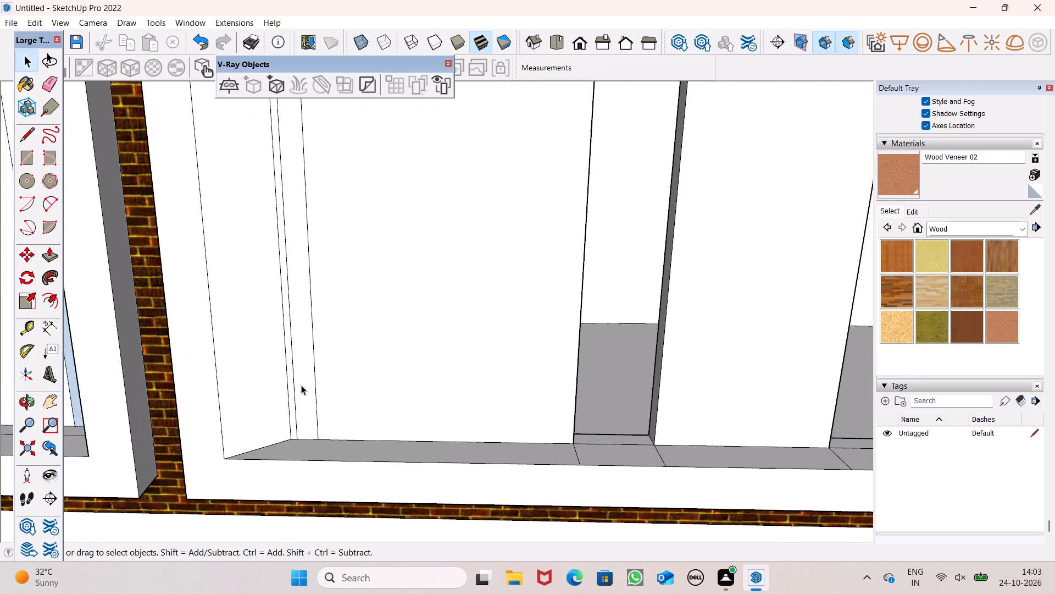
scroll(301, 385, "up", 1)
double_click(301, 386)
key("m")
key("Return")
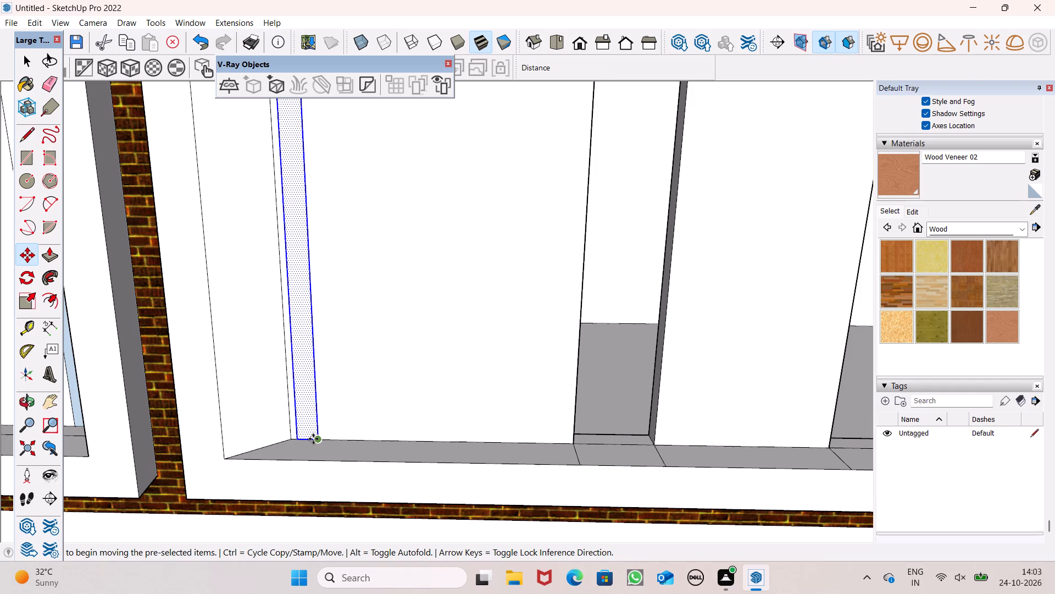
scroll(331, 432, "down", 3)
middle_click_drag(329, 433, 330, 498)
scroll(341, 452, "up", 8)
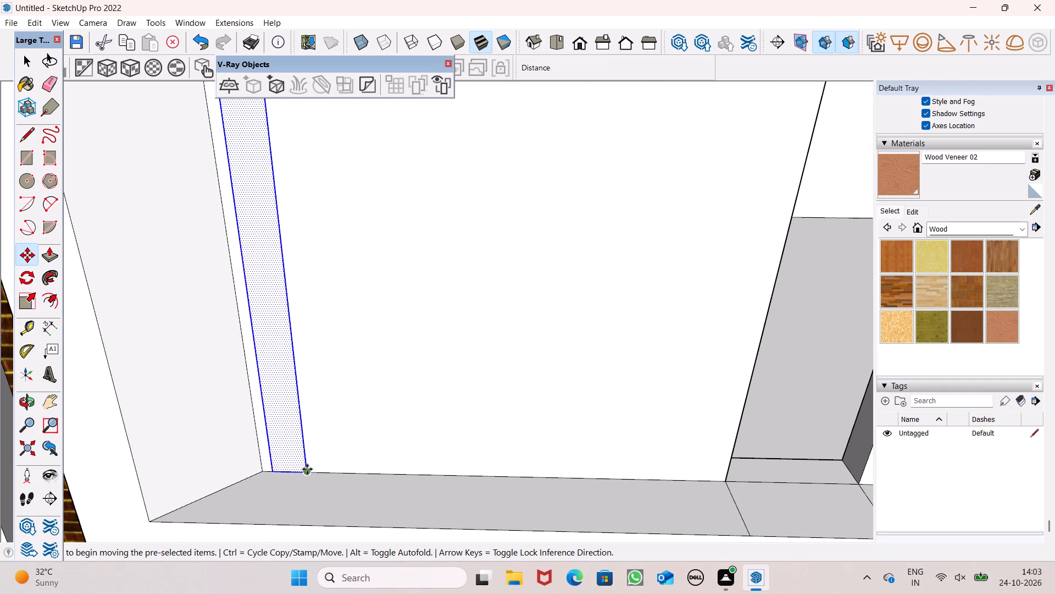
left_click_drag(307, 470, 357, 466)
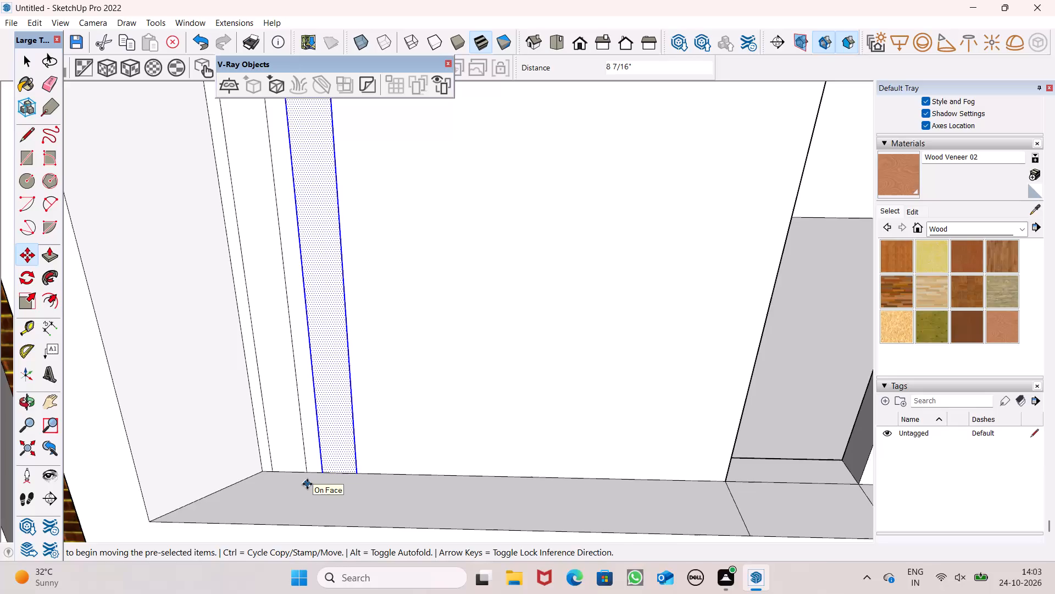
key("shift+asterisk")
key("7")
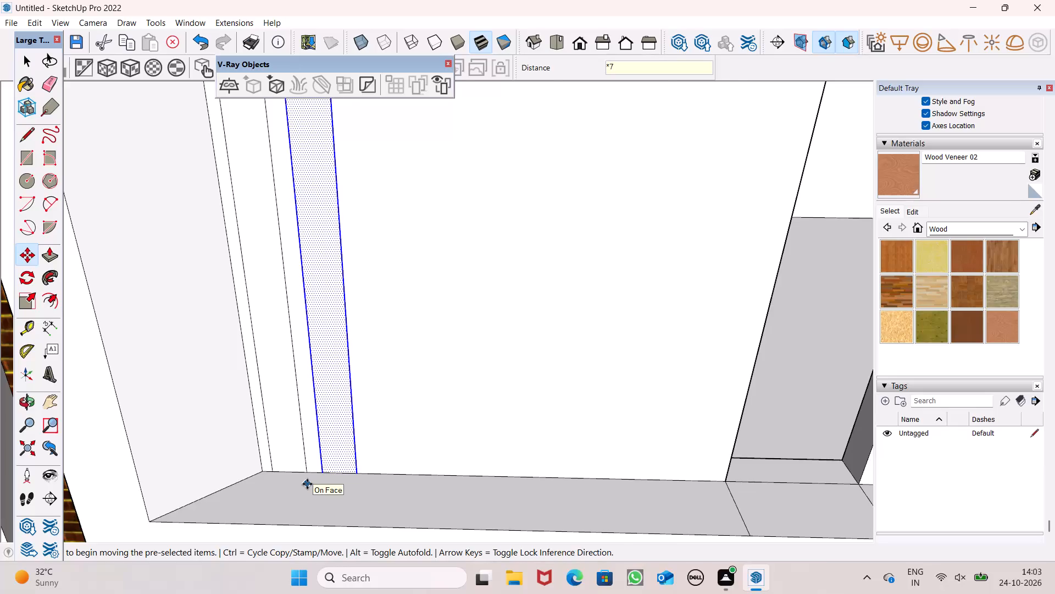
key("Return")
scroll(323, 460, "down", 5)
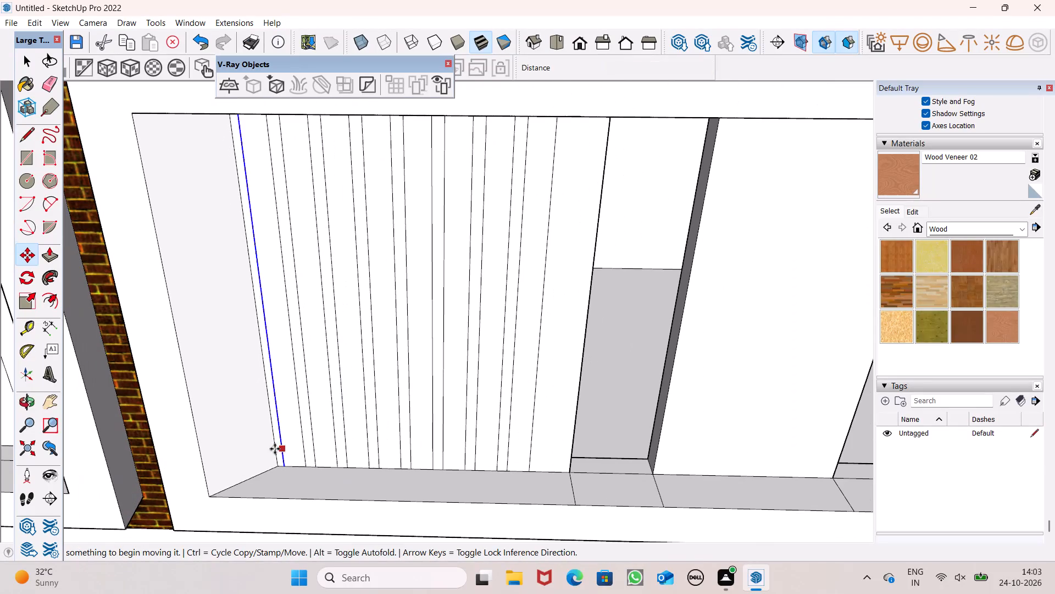
Copy the last strip of the array sideways so the copy ends flush with the panel's free edge.
key("space")
scroll(557, 435, "up", 5)
double_click(496, 472)
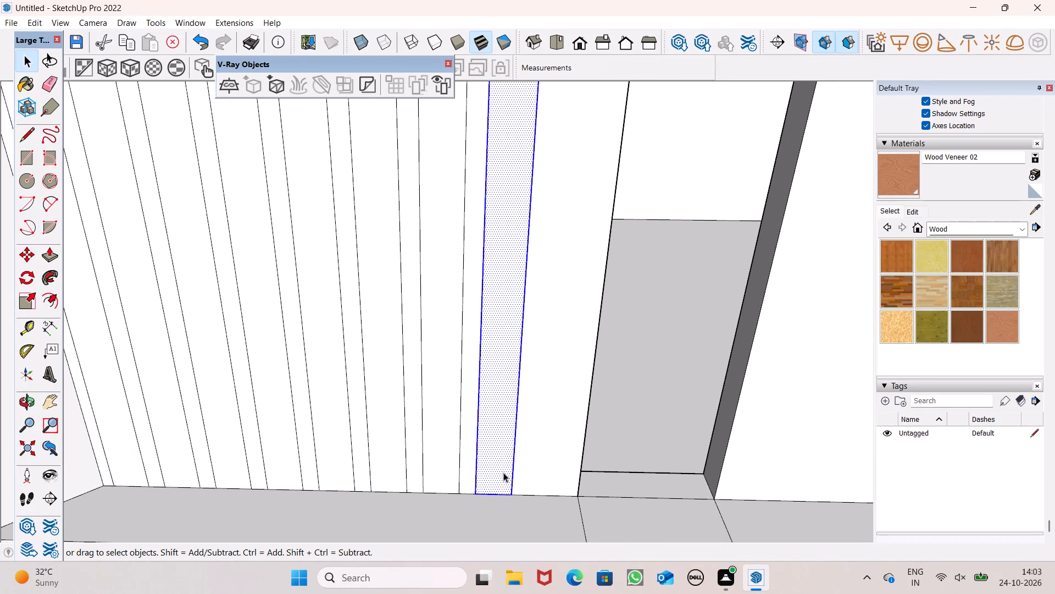
key("m")
key("Return")
scroll(589, 485, "up", 2)
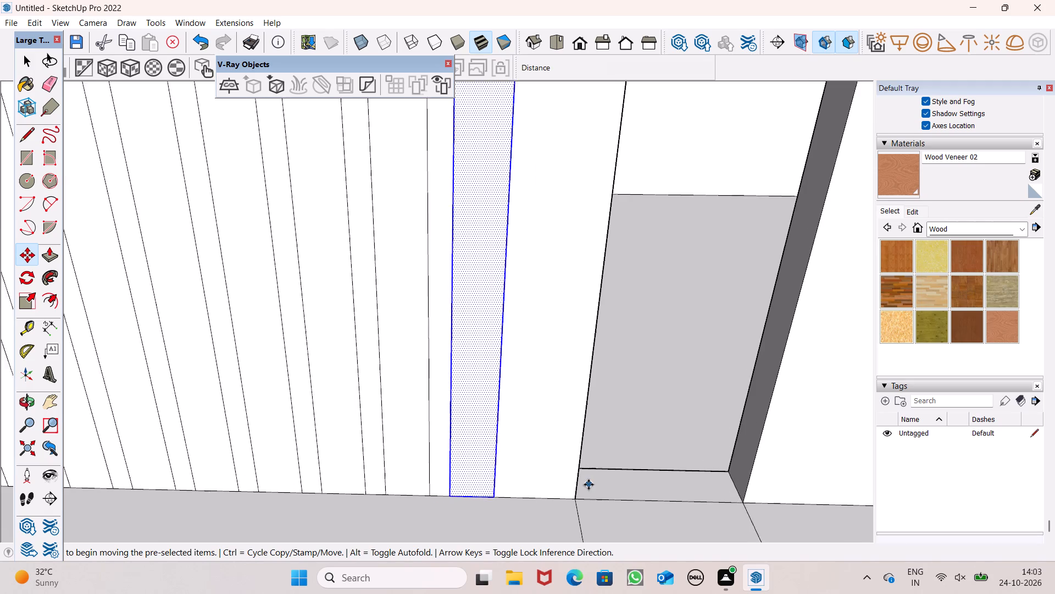
scroll(588, 485, "up", 1)
left_click_drag(487, 499, 555, 501)
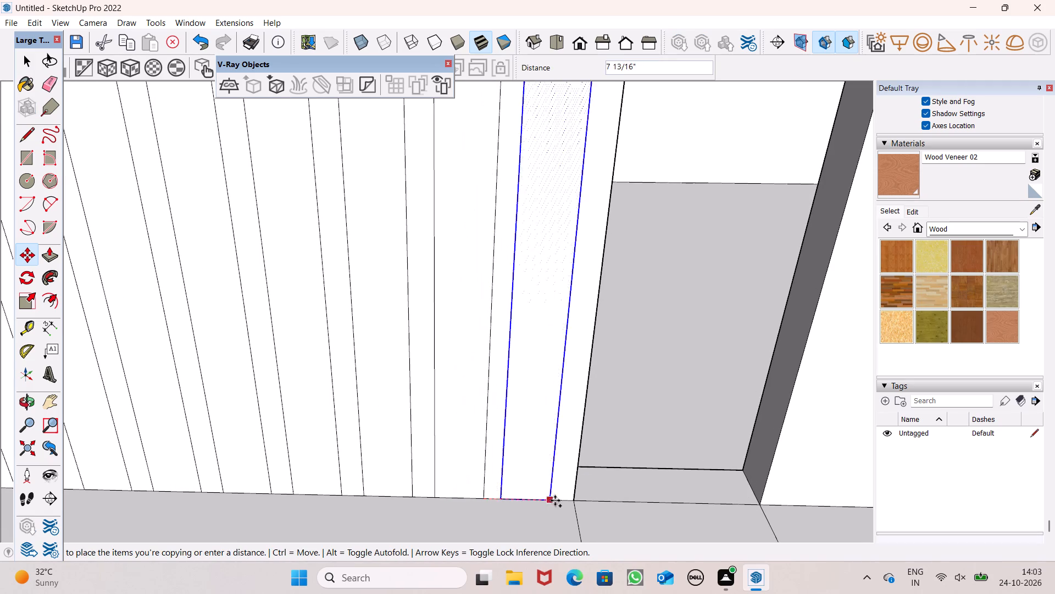
left_click_drag(555, 501, 568, 503)
scroll(500, 474, "down", 6)
key("space")
scroll(512, 446, "down", 7)
key("space")
scroll(513, 439, "down", 7)
key("space")
scroll(512, 442, "down", 6)
left_click_drag(165, 384, 187, 383)
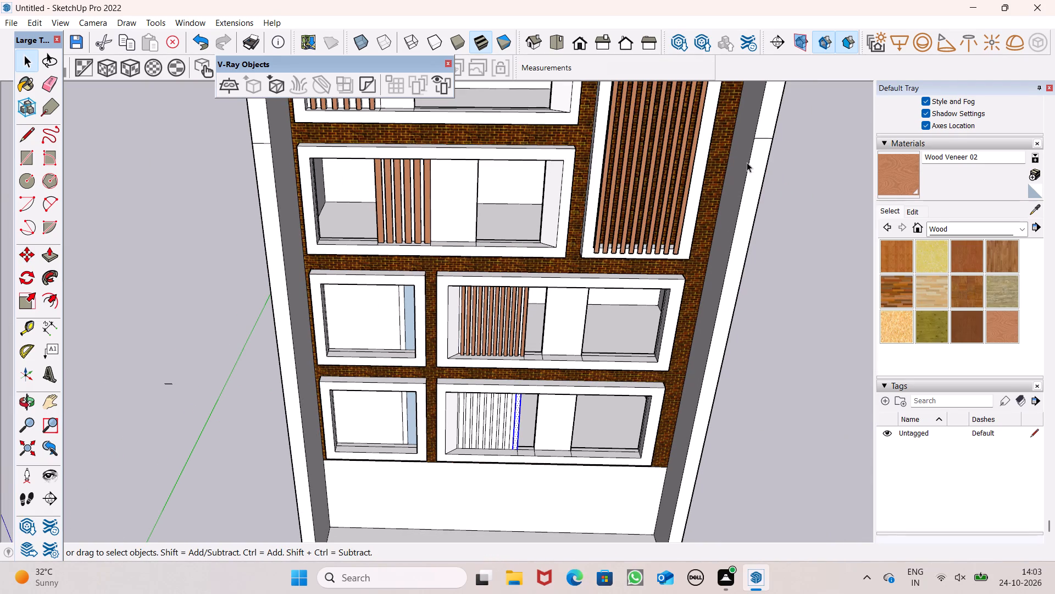
Paint all nine strips on the lower opening's panel with Wood Veneer 02, leaving the gaps between them white.
left_click(894, 165)
scroll(447, 464, "up", 12)
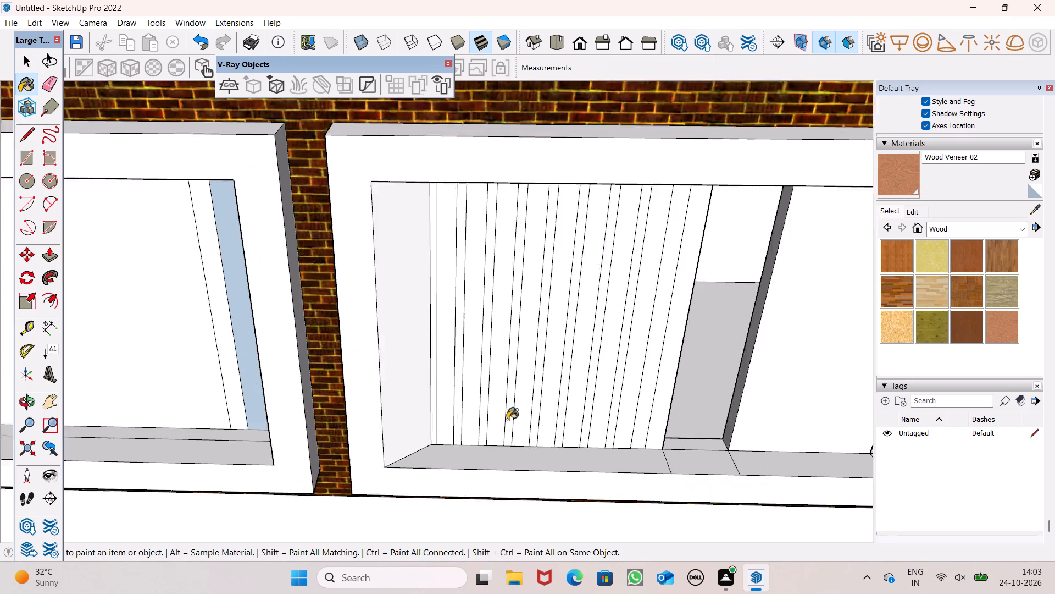
scroll(507, 420, "up", 9)
left_click(392, 443)
left_click(434, 441)
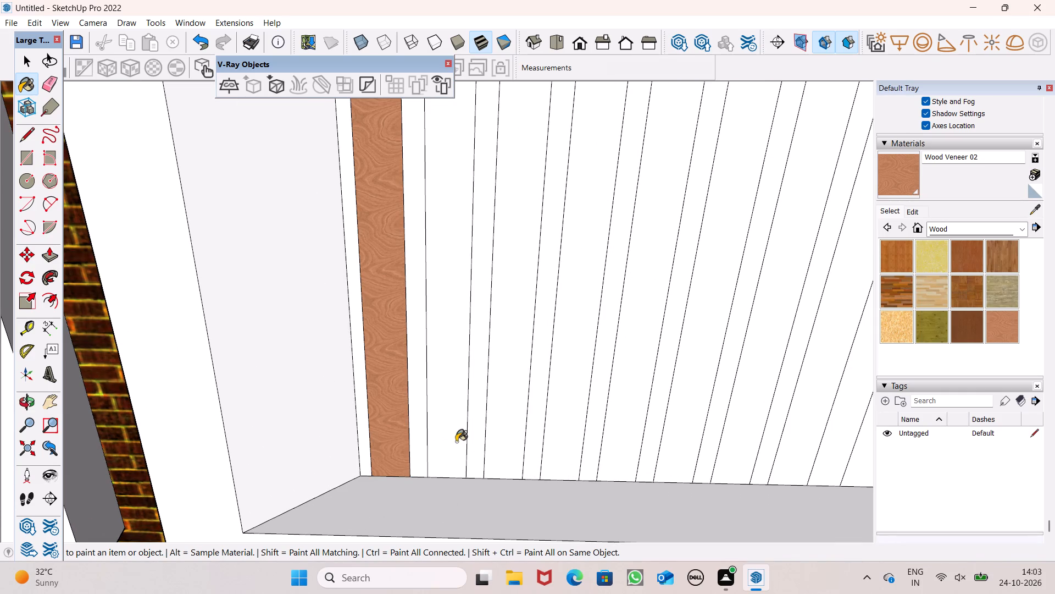
left_click(499, 446)
left_click(554, 437)
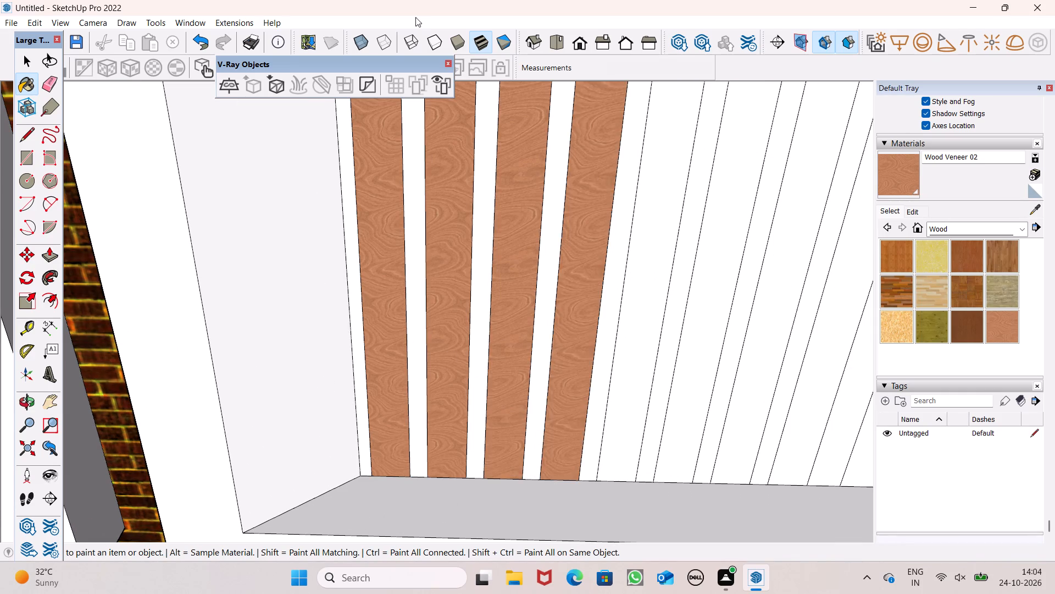
scroll(415, 40, "down", 8)
scroll(572, 388, "up", 5)
left_click(565, 390)
left_click_drag(605, 398, 620, 400)
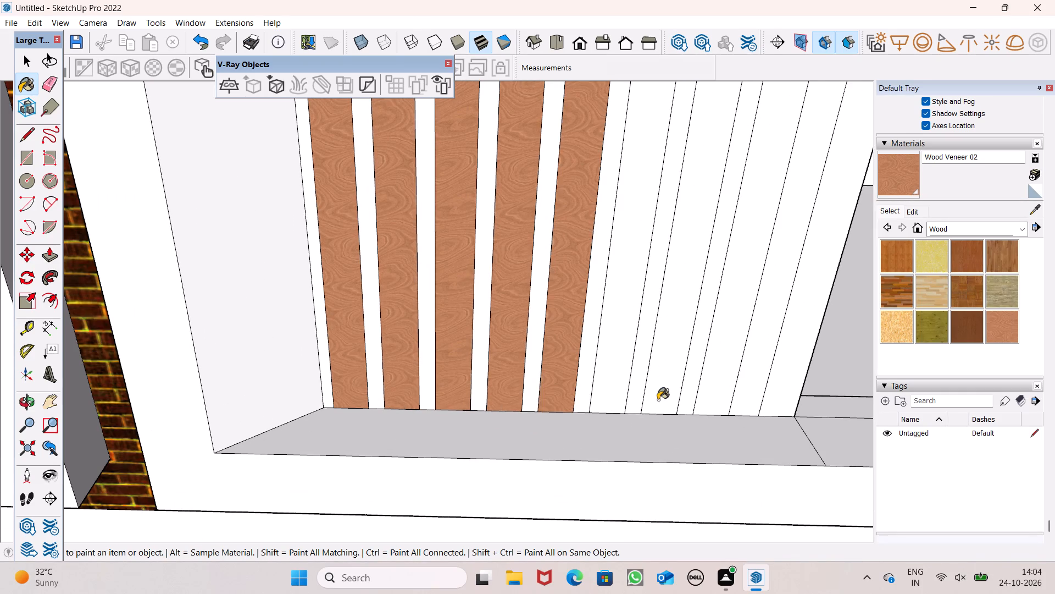
left_click_drag(660, 397, 671, 395)
left_click_drag(716, 394, 724, 398)
left_click(776, 401)
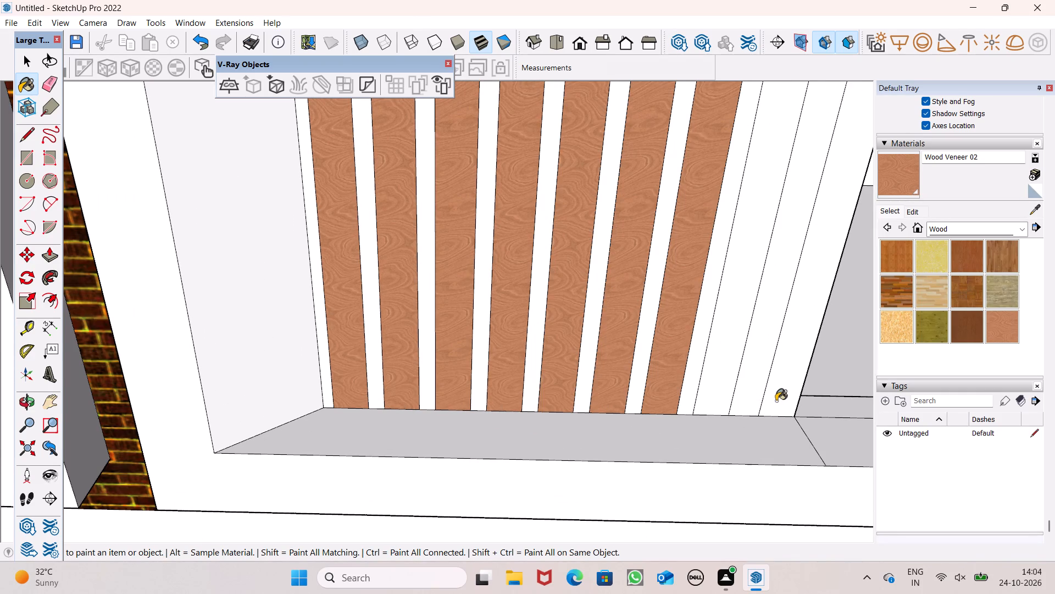
scroll(542, 381, "down", 1)
key("space")
scroll(539, 382, "down", 6)
scroll(492, 398, "down", 3)
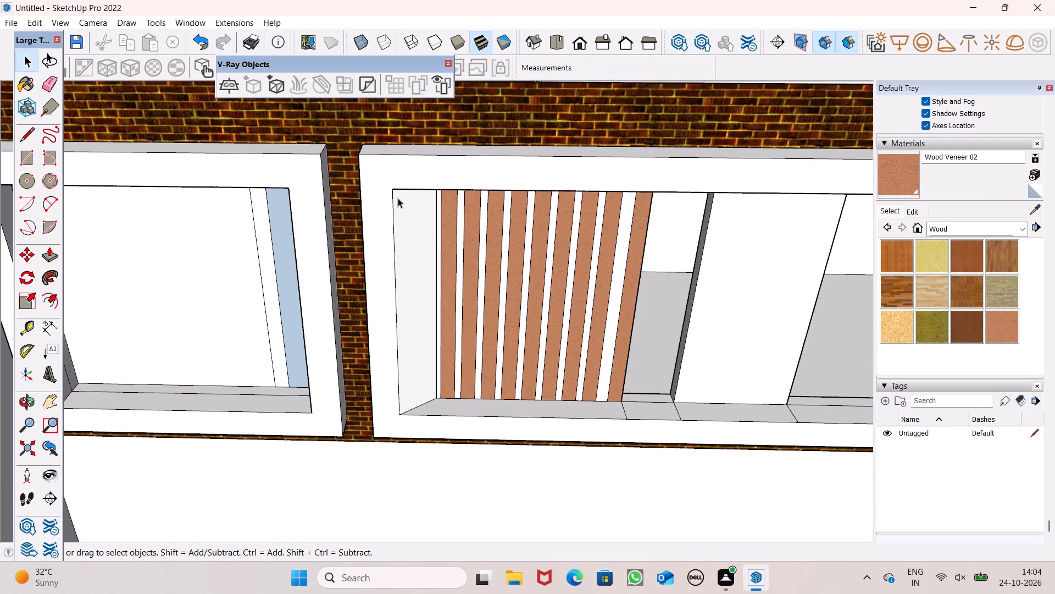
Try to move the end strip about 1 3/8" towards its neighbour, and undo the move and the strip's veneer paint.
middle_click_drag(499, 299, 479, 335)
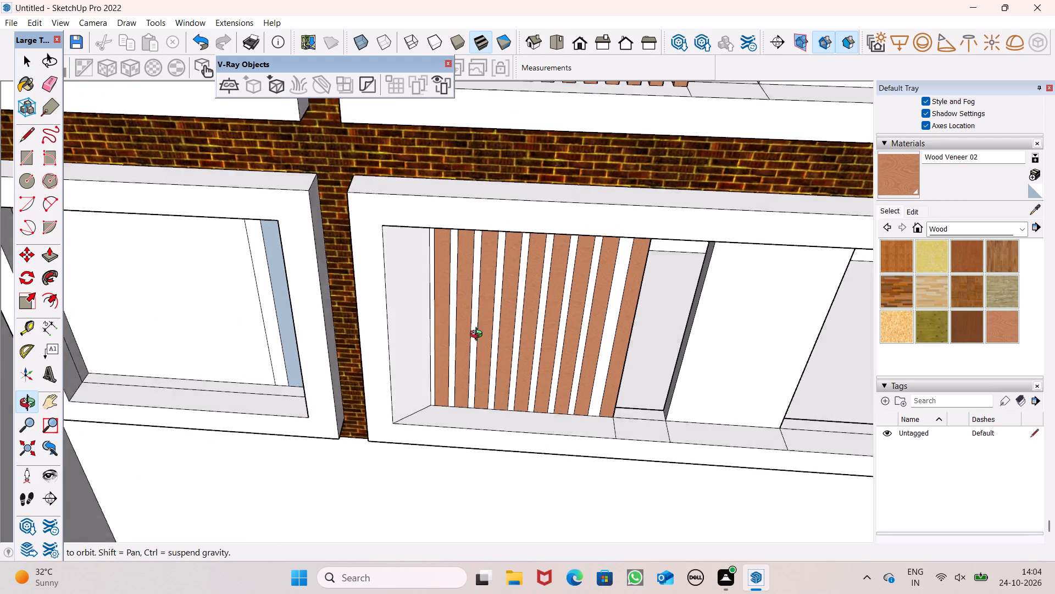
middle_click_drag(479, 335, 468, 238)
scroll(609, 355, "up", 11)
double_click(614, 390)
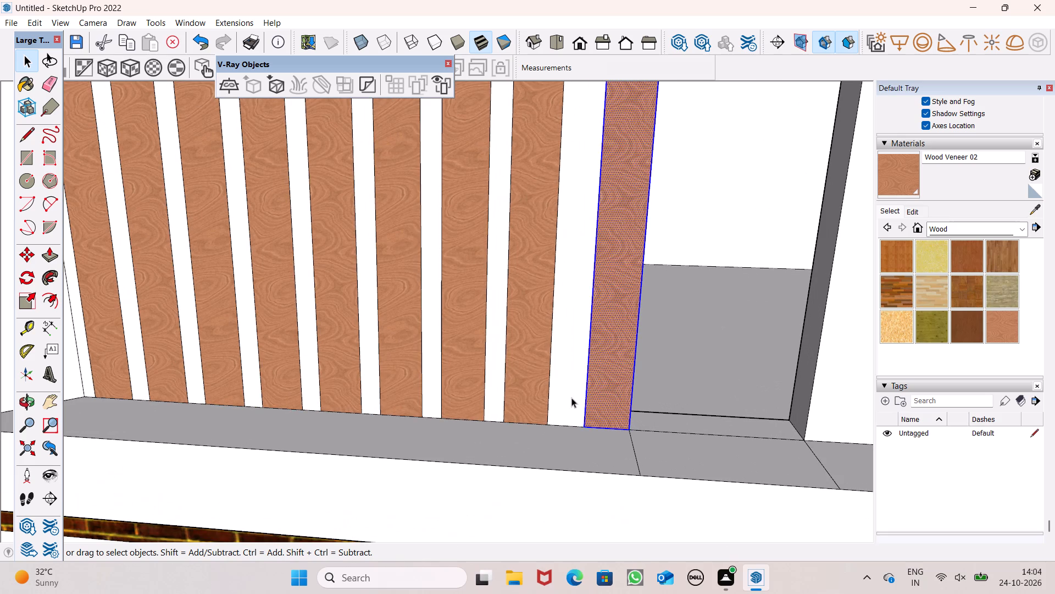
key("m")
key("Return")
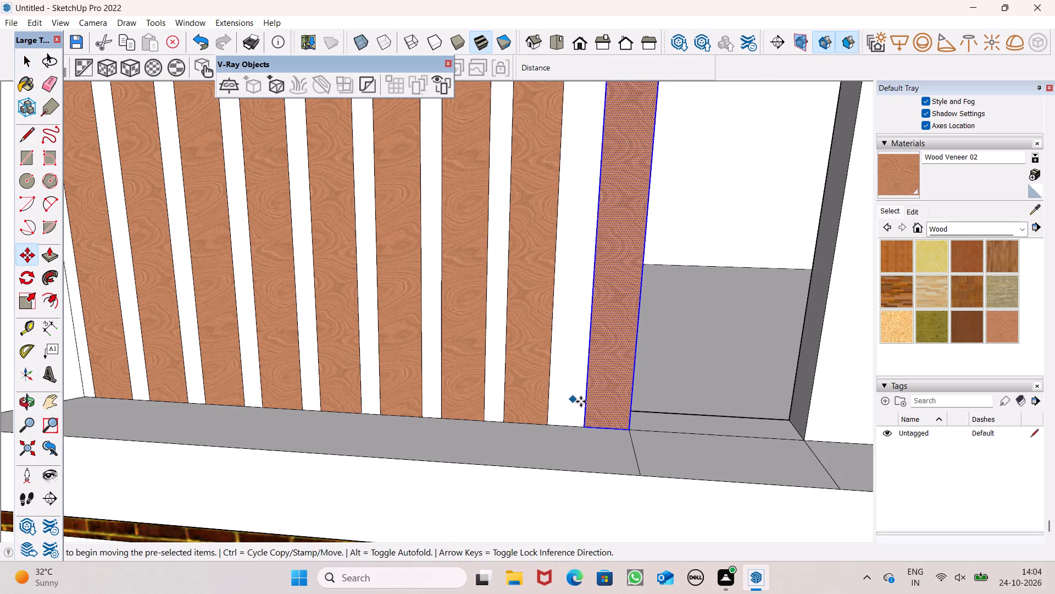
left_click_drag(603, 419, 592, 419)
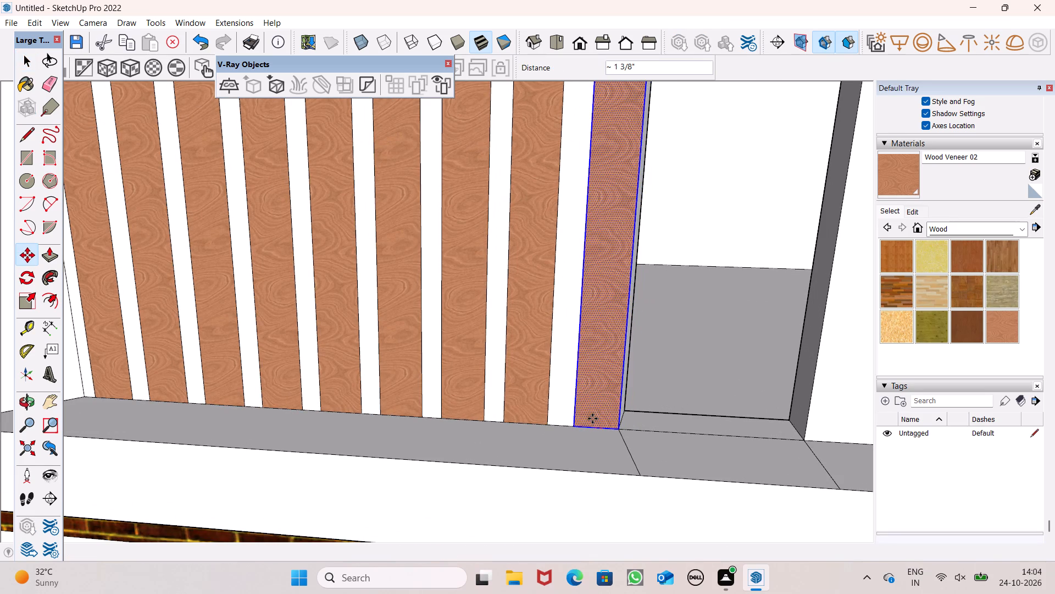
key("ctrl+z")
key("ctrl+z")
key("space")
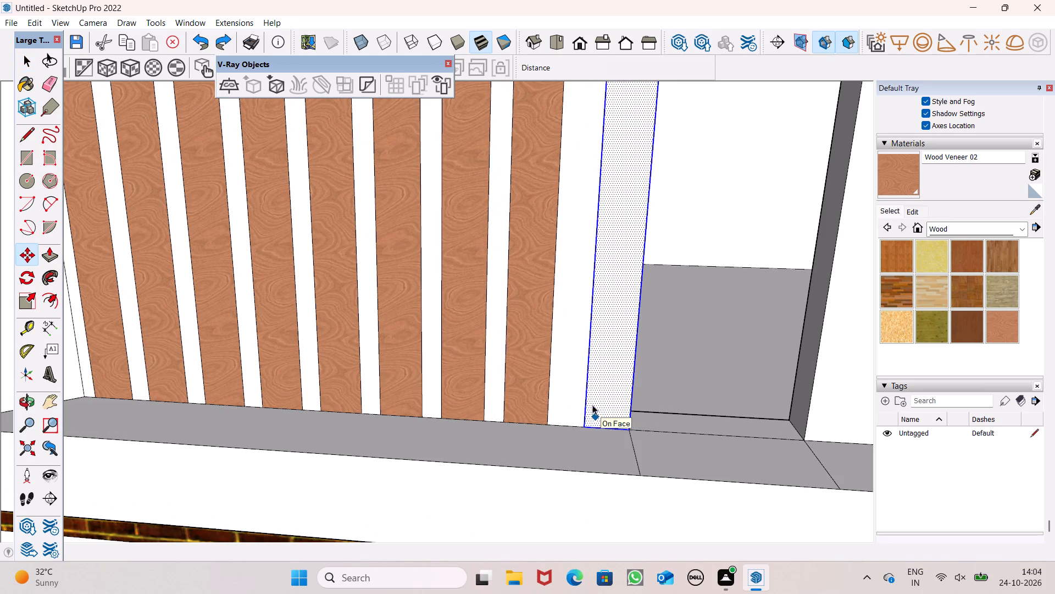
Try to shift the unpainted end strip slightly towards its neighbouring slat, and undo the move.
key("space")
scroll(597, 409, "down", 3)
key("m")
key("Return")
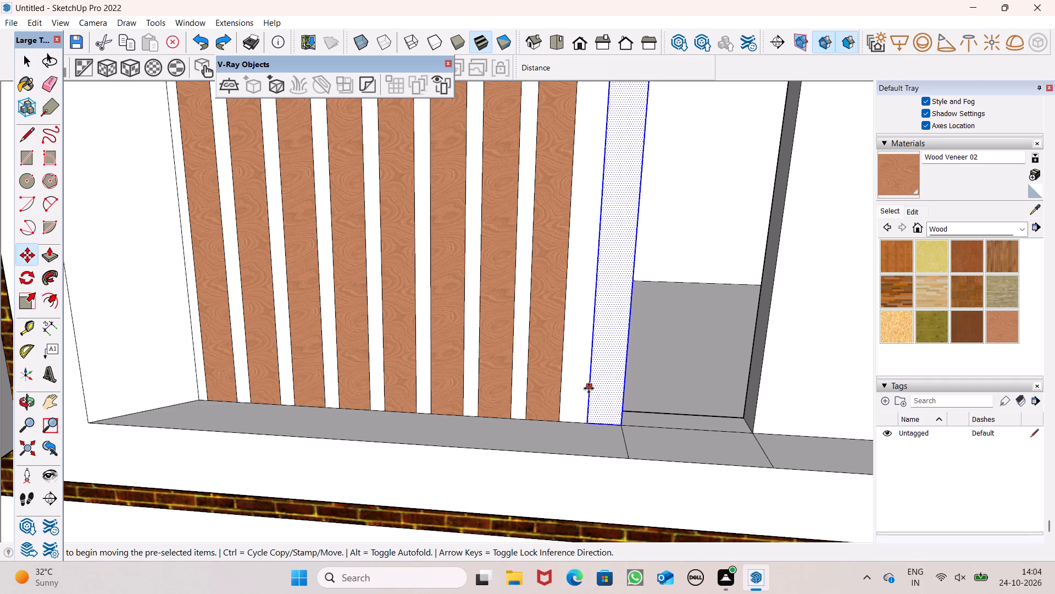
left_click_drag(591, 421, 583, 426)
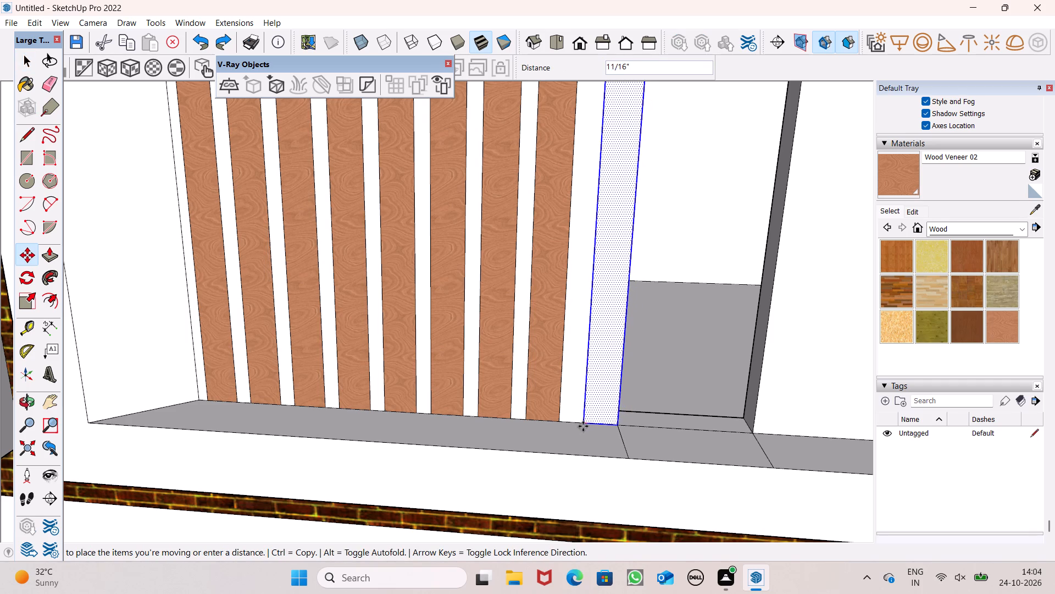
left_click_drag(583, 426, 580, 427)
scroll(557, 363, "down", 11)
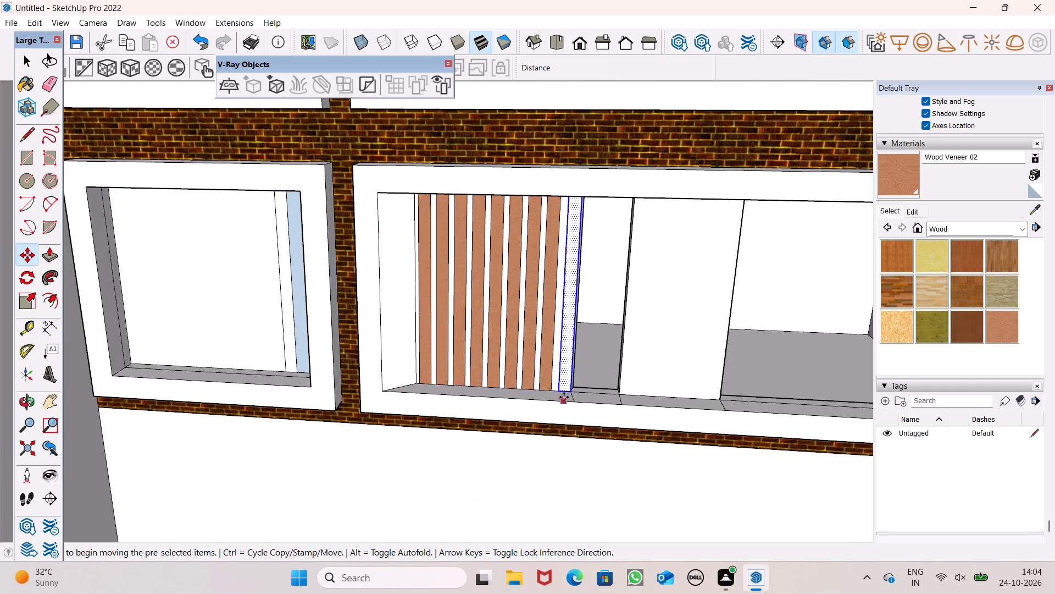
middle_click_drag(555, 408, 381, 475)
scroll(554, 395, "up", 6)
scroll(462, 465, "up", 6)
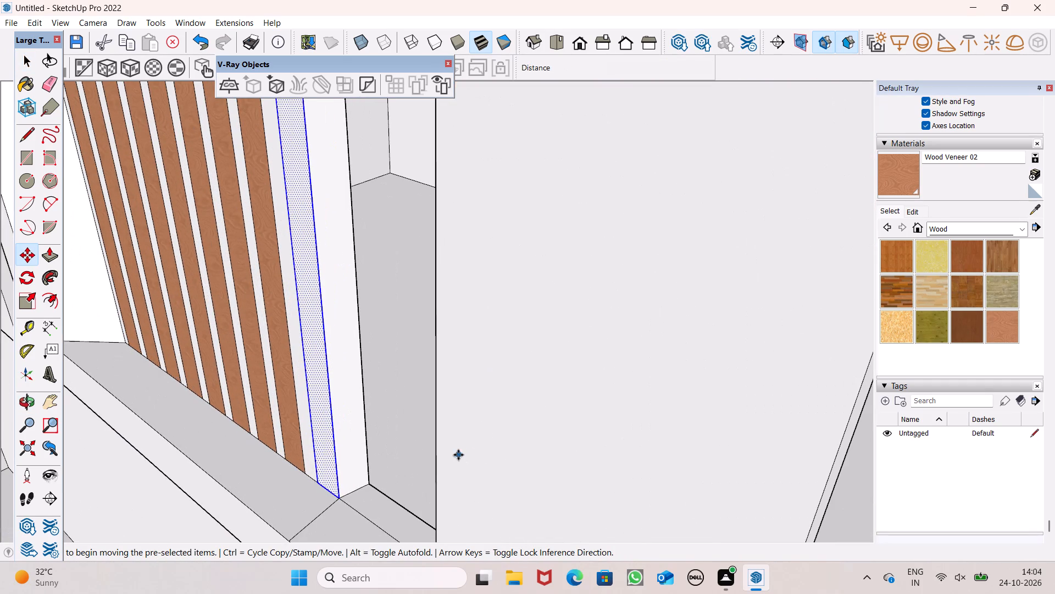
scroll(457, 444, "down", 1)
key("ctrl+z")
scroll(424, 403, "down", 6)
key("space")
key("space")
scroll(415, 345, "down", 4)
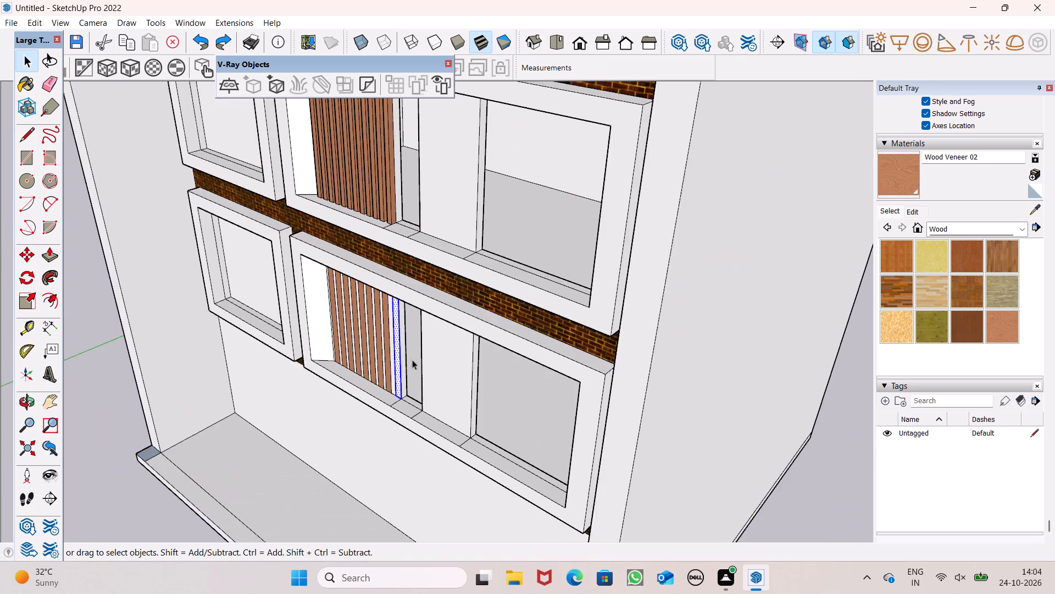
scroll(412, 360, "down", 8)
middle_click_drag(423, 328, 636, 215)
Paint the end strip at the panel's free edge with Wood Veneer 02.
left_click(89, 307)
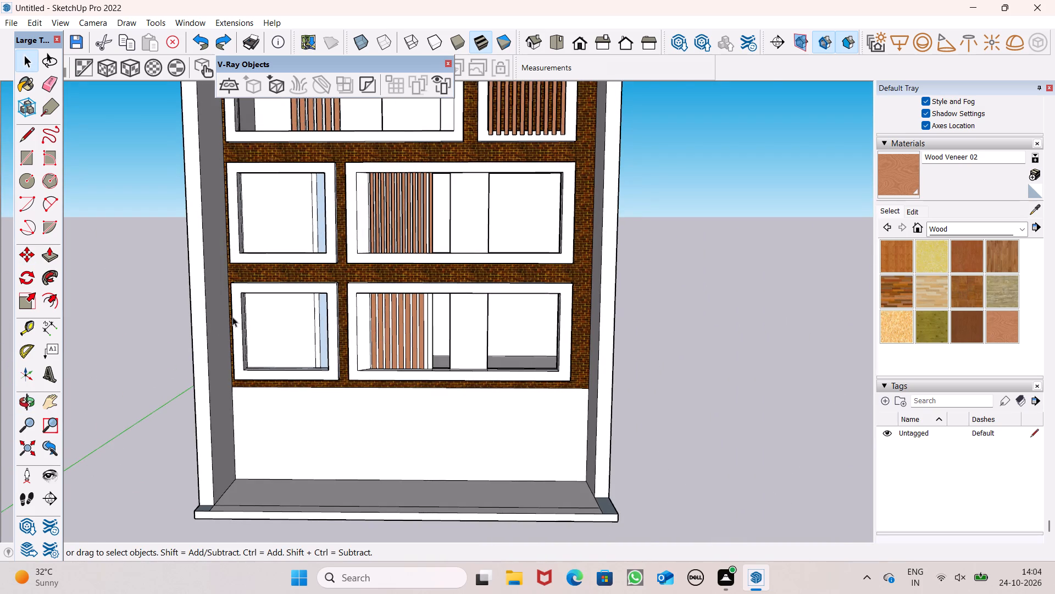
scroll(358, 347, "up", 7)
scroll(442, 333, "up", 6)
scroll(506, 309, "up", 7)
scroll(531, 297, "down", 7)
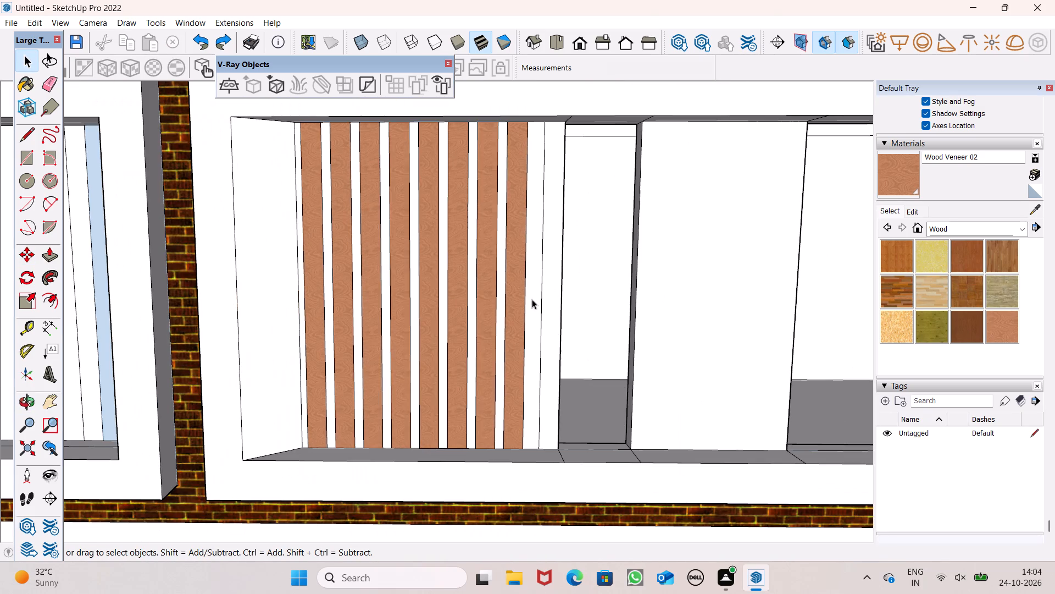
left_click(907, 174)
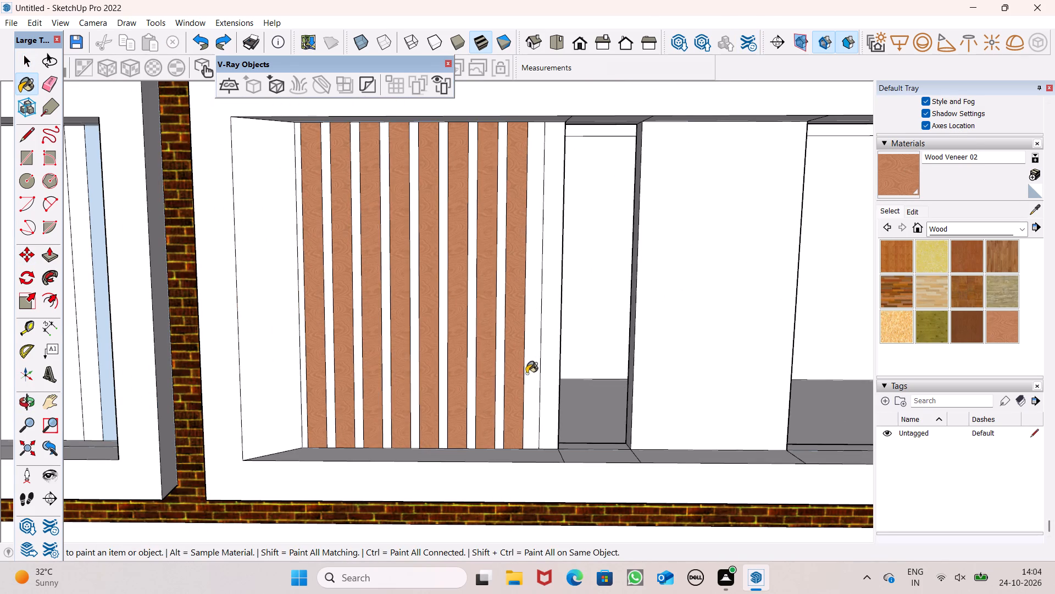
left_click(550, 367)
scroll(558, 310, "down", 6)
middle_click_drag(558, 337, 539, 403)
key("space")
scroll(520, 405, "up", 6)
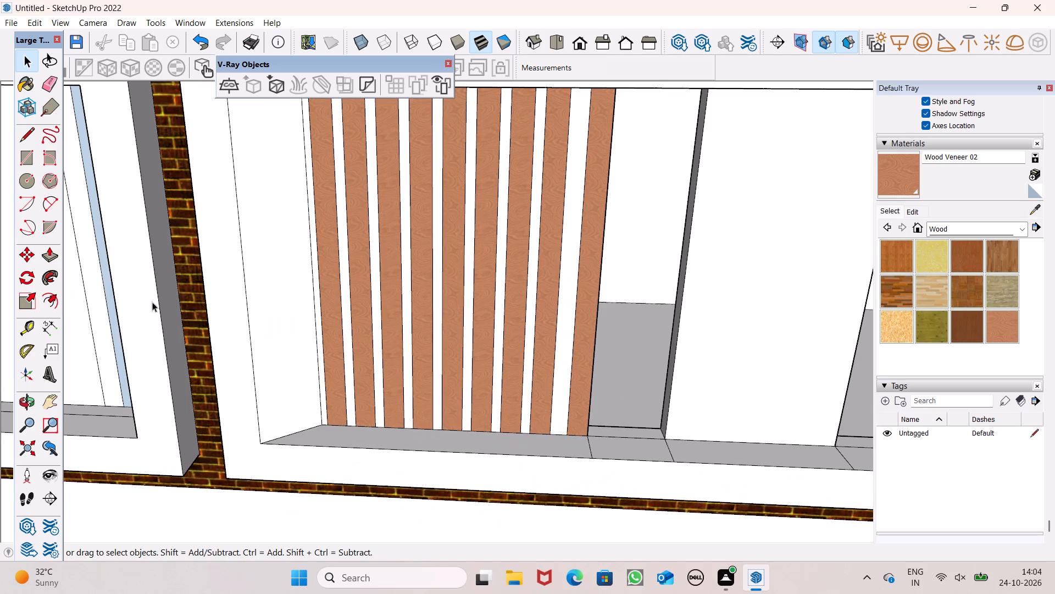
Push/pull the nine Wood Veneer 02 strips on the lower opening's panel outward by about 4 1/16" each.
left_click(51, 257)
scroll(274, 215, "down", 3)
middle_click_drag(299, 294, 298, 346)
scroll(330, 381, "up", 7)
scroll(326, 384, "down", 4)
middle_click_drag(333, 388, 327, 437)
scroll(326, 428, "up", 8)
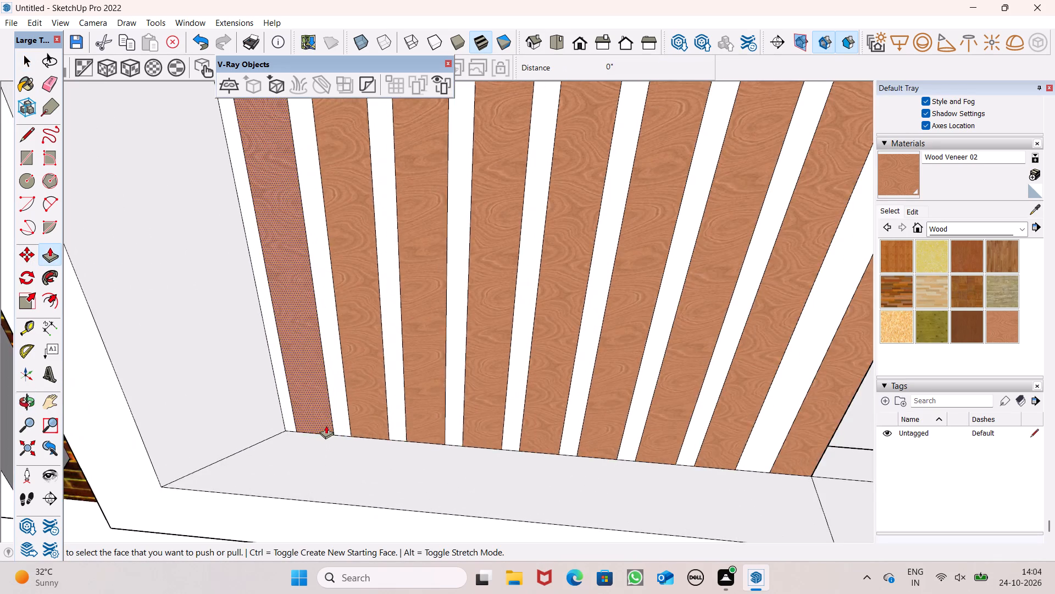
scroll(326, 425, "up", 2)
scroll(355, 321, "down", 6)
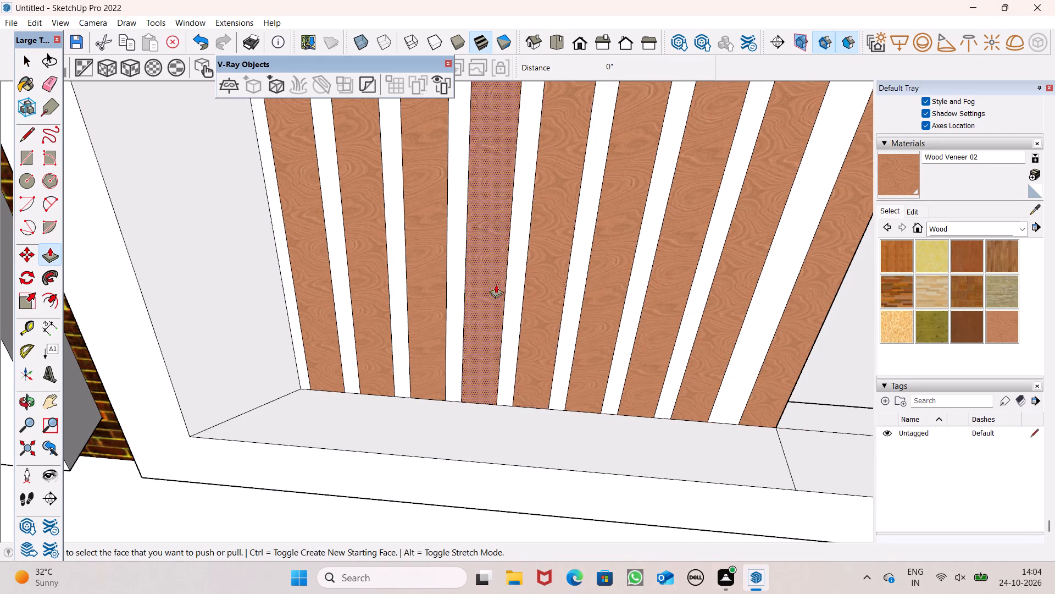
scroll(494, 273, "down", 4)
middle_click_drag(482, 367, 399, 408)
scroll(385, 409, "up", 7)
scroll(322, 334, "down", 3)
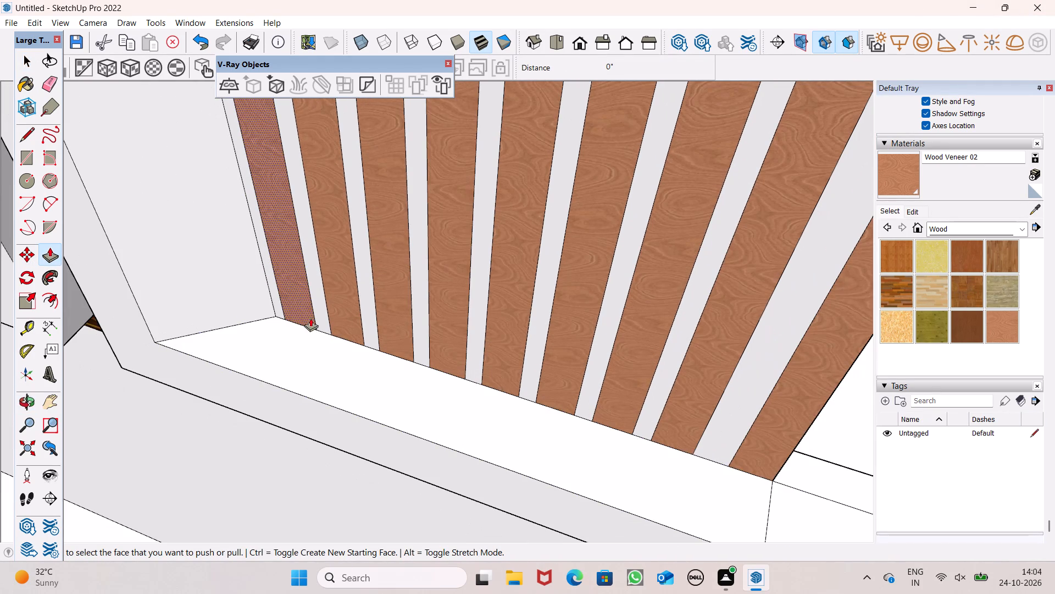
left_click_drag(308, 315, 292, 331)
left_click_drag(341, 326, 302, 341)
left_click_drag(390, 349, 346, 358)
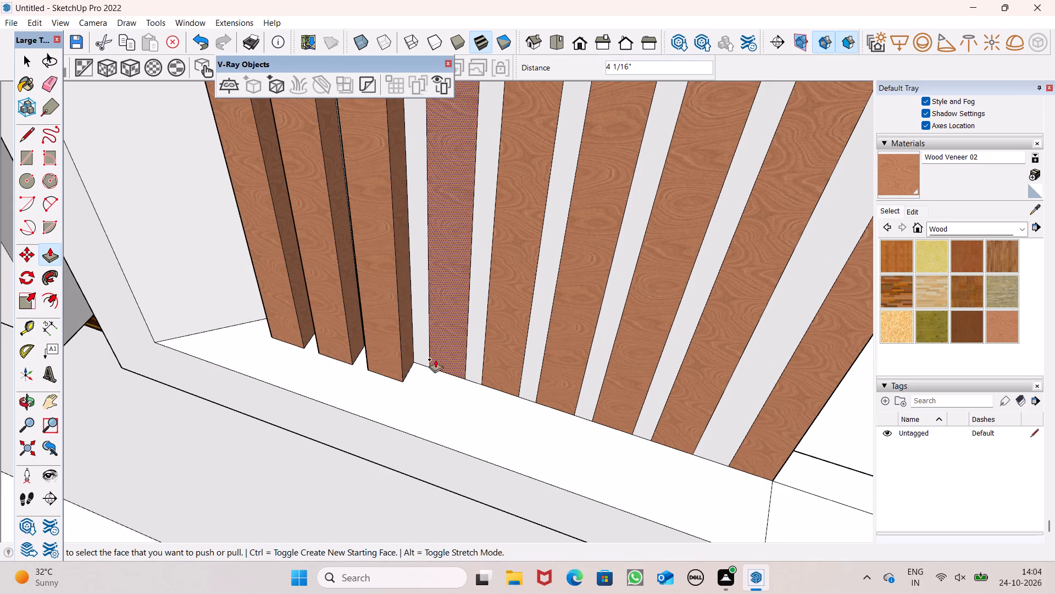
left_click_drag(447, 360, 402, 364)
left_click_drag(501, 384, 473, 401)
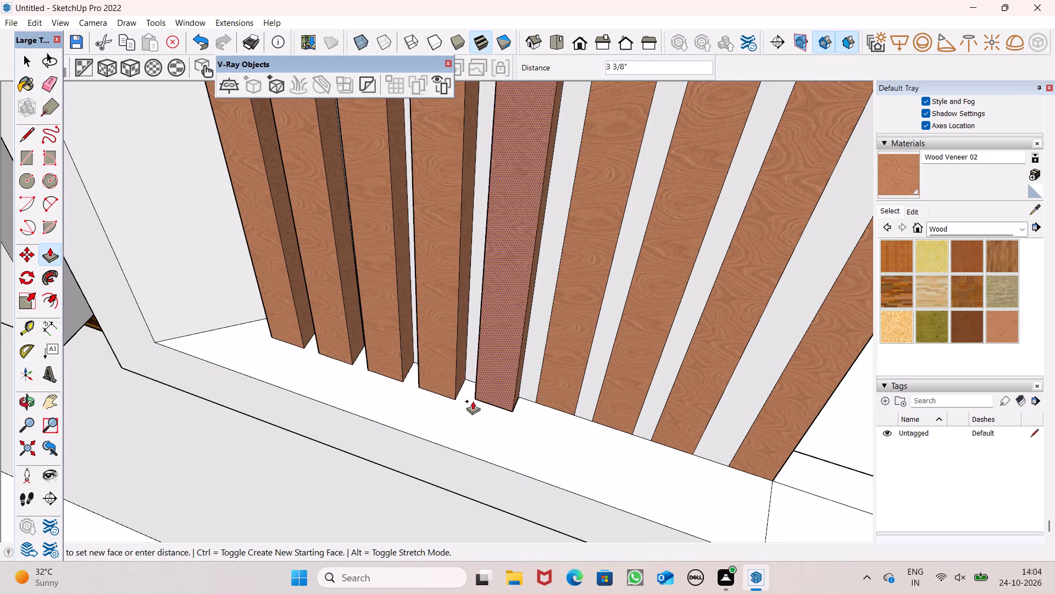
left_click_drag(473, 401, 452, 398)
left_click_drag(545, 397, 496, 406)
left_click_drag(614, 408, 564, 430)
left_click_drag(671, 429, 649, 447)
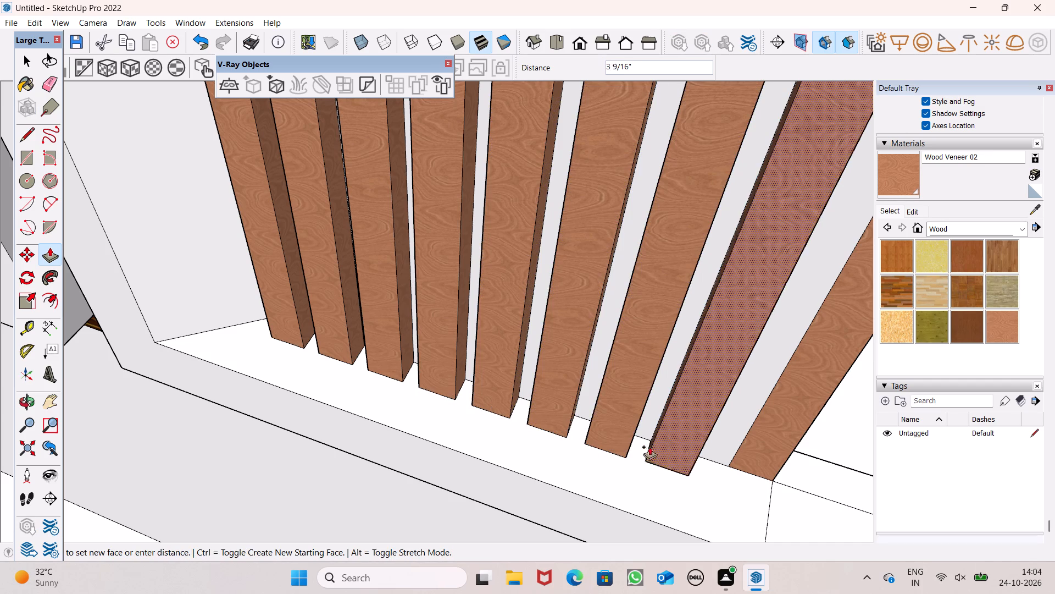
left_click_drag(649, 447, 619, 450)
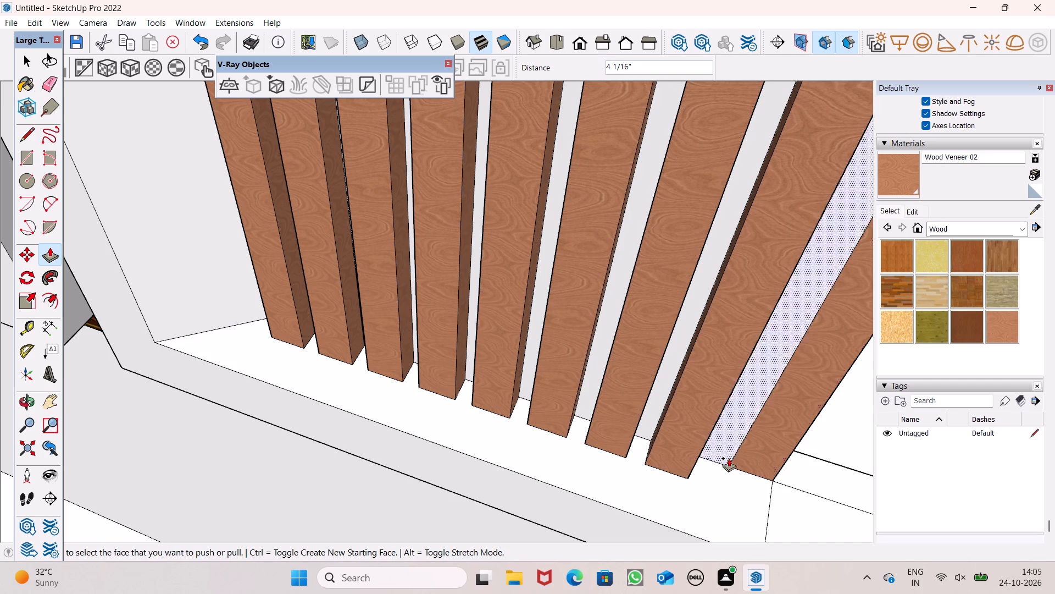
left_click_drag(761, 470, 684, 477)
scroll(567, 416, "down", 6)
key("space")
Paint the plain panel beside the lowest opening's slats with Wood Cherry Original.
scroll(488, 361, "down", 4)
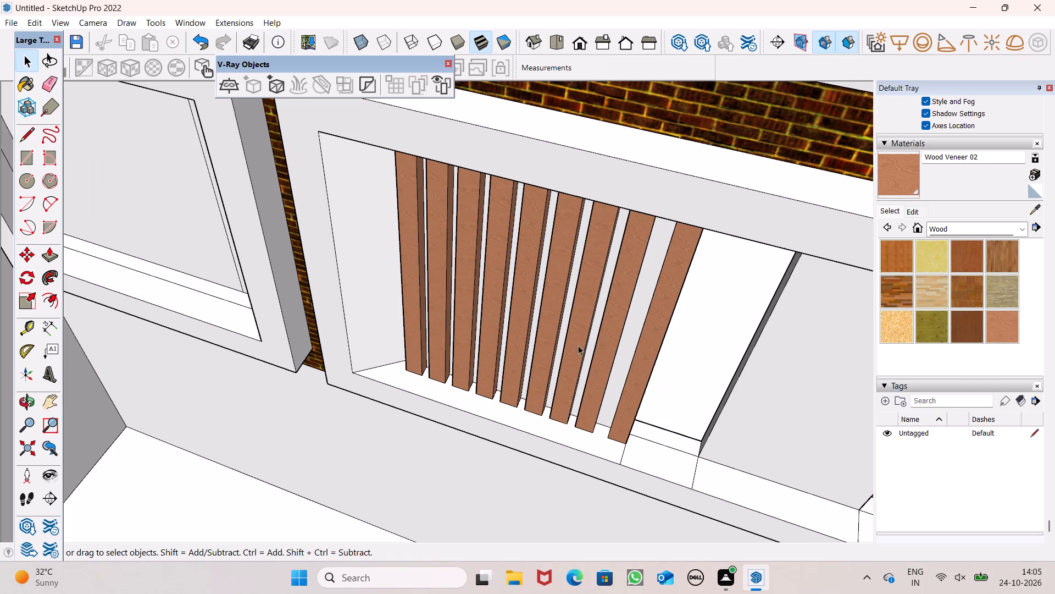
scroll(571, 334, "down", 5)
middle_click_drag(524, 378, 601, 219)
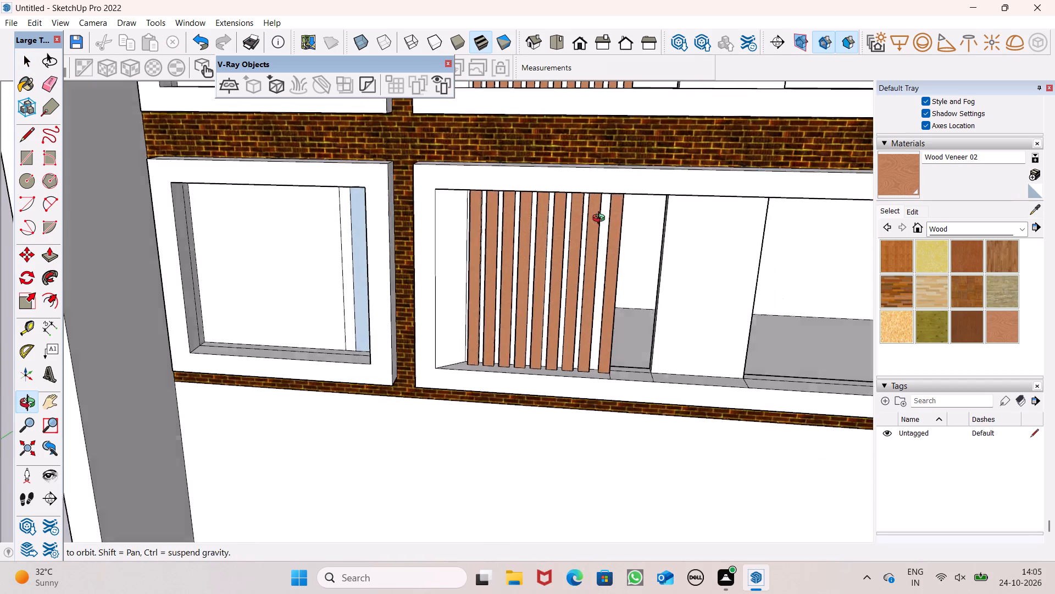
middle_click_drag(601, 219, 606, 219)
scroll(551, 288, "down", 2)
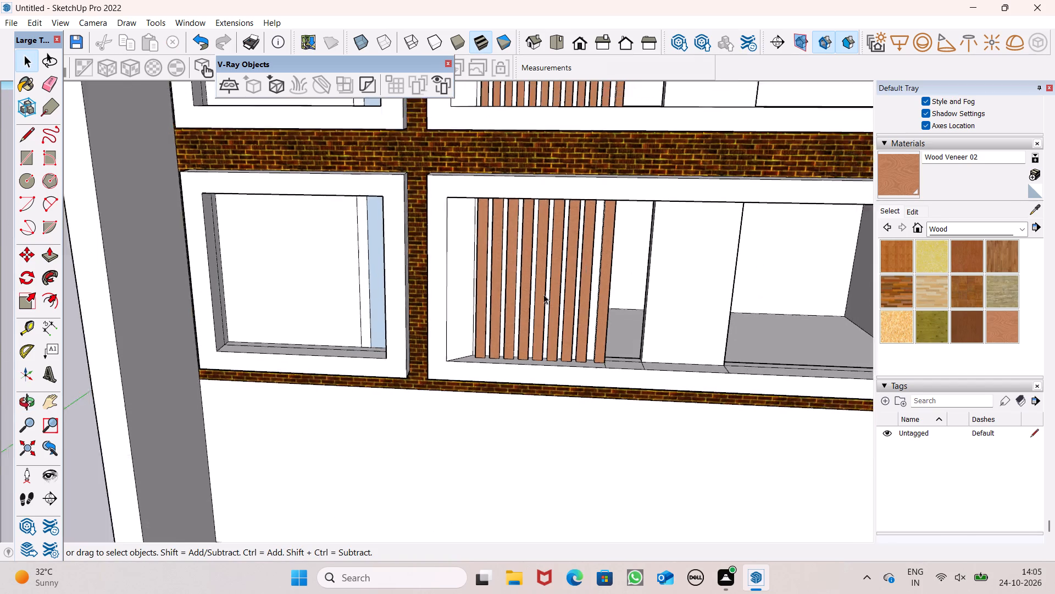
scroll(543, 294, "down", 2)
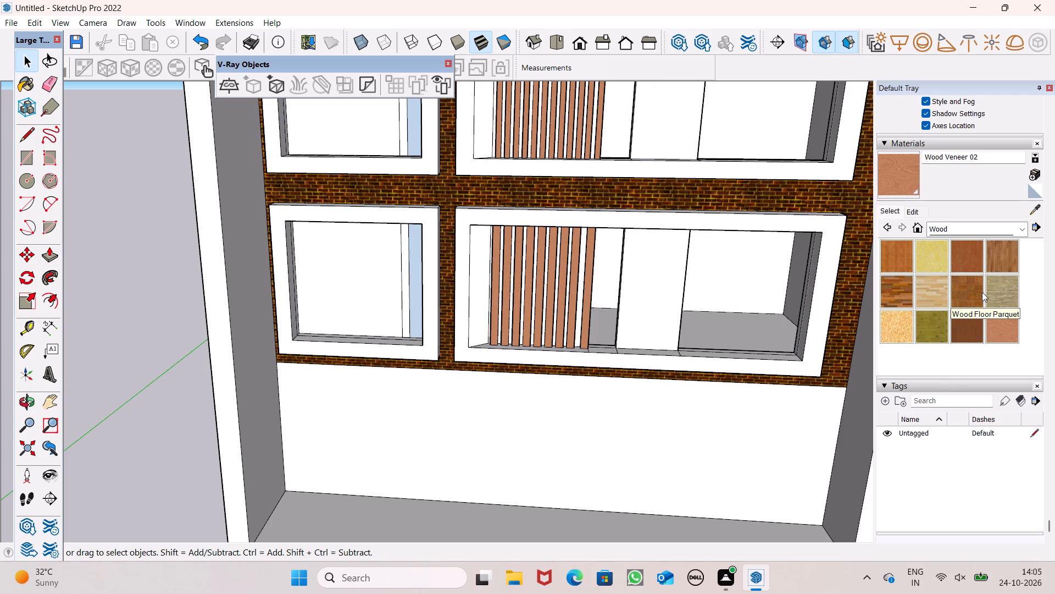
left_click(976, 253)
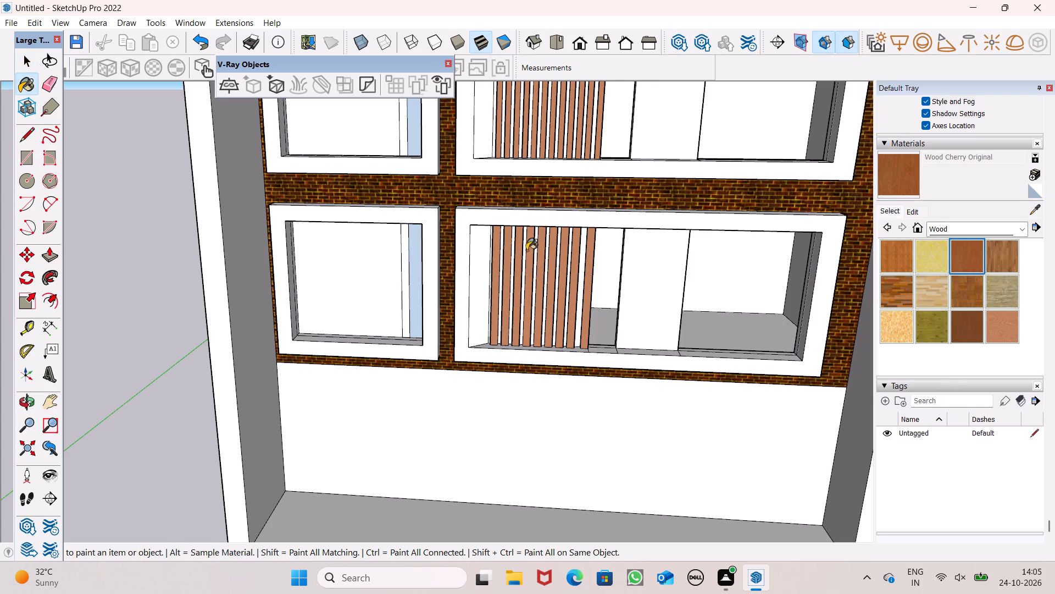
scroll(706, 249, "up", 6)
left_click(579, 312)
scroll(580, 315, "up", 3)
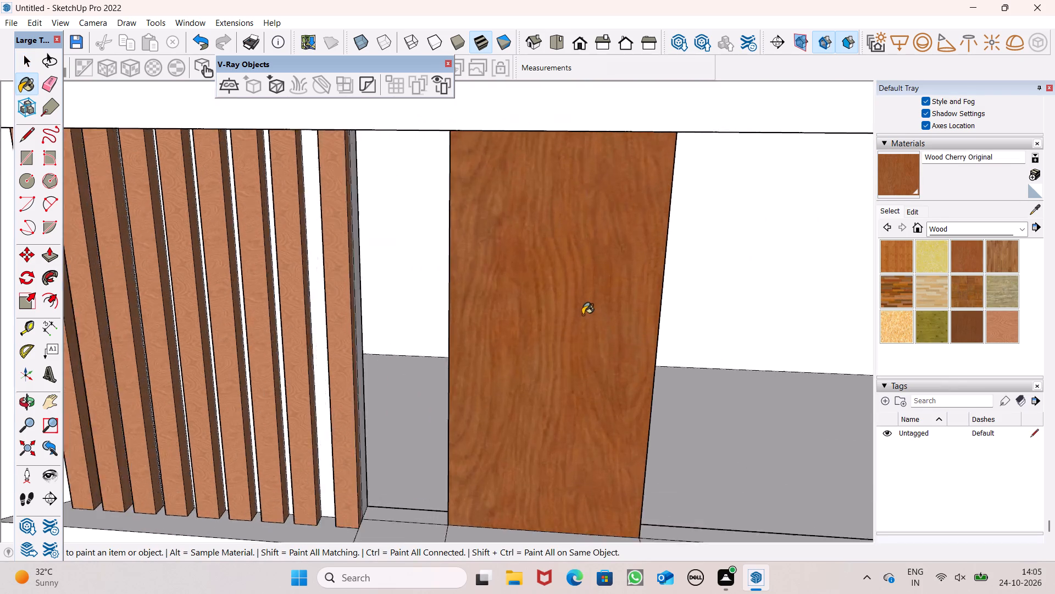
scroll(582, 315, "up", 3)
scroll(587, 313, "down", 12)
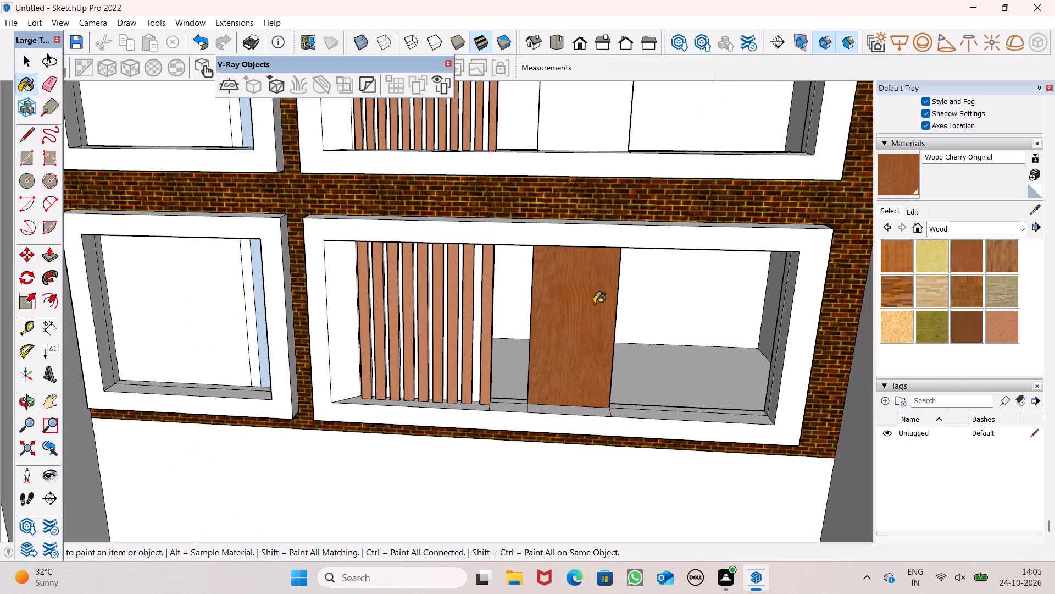
Paint the plain panel beside the lowest opening's slats with Wood Veneer 01.
left_click_drag(968, 327, 926, 329)
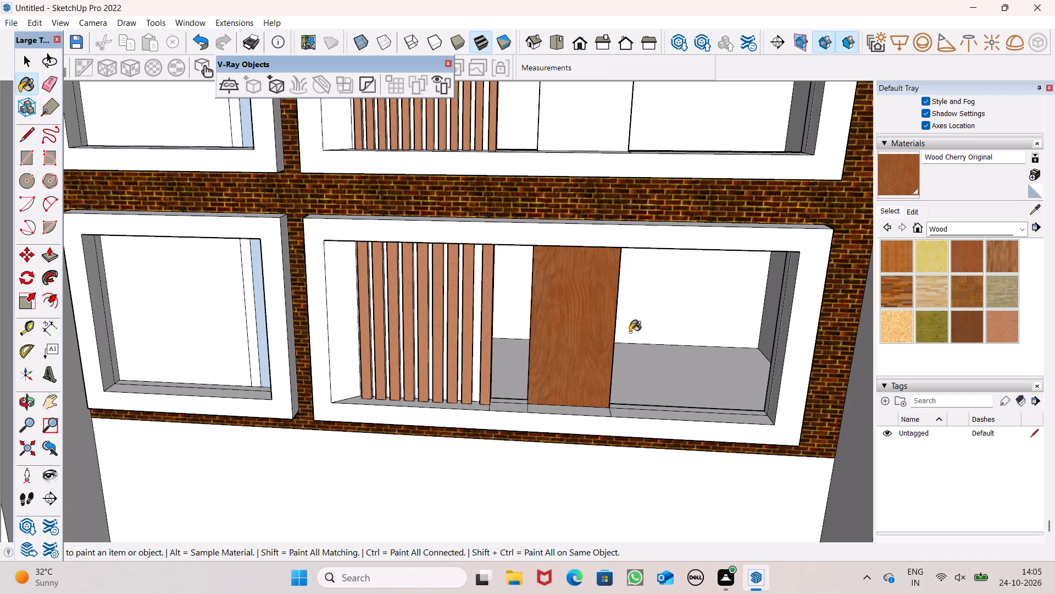
left_click(575, 321)
left_click(972, 325)
left_click(576, 310)
Paint the plain panels beside the slats in the three wide openings above with Wood Veneer 01.
scroll(587, 311, "down", 3)
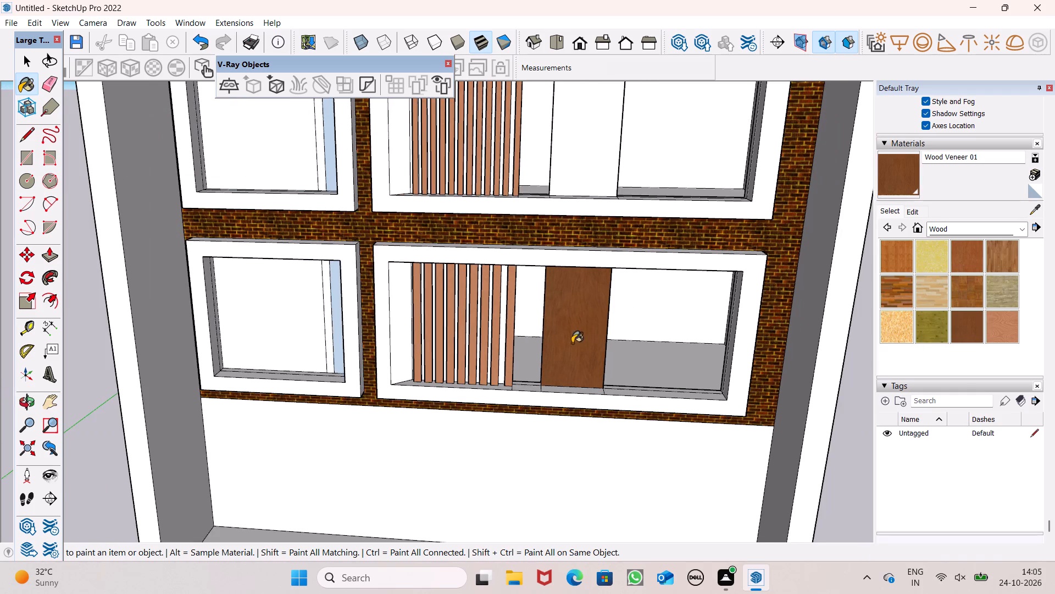
scroll(572, 343, "down", 10)
middle_click_drag(570, 400, 565, 462)
scroll(592, 284, "up", 6)
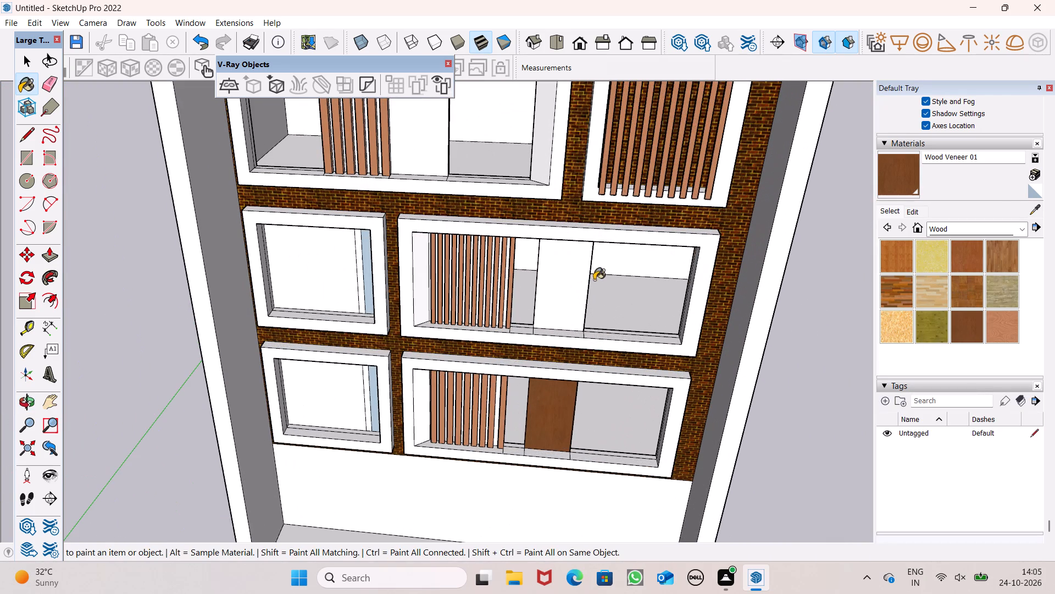
left_click(556, 278)
scroll(551, 306, "down", 5)
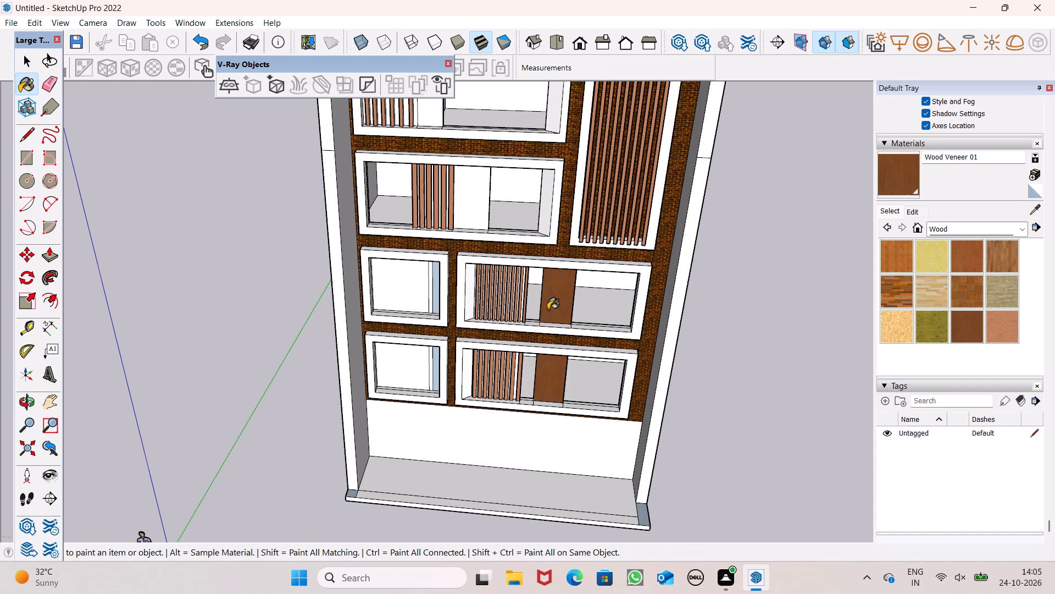
scroll(493, 320, "down", 3)
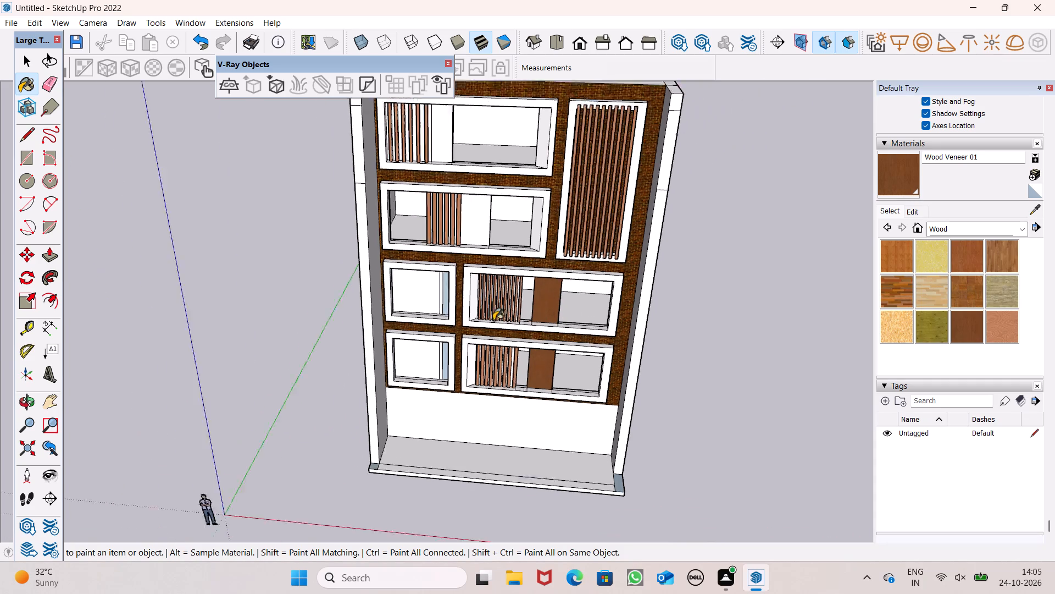
scroll(493, 320, "down", 2)
left_click(480, 254)
scroll(485, 193, "up", 6)
scroll(423, 189, "up", 3)
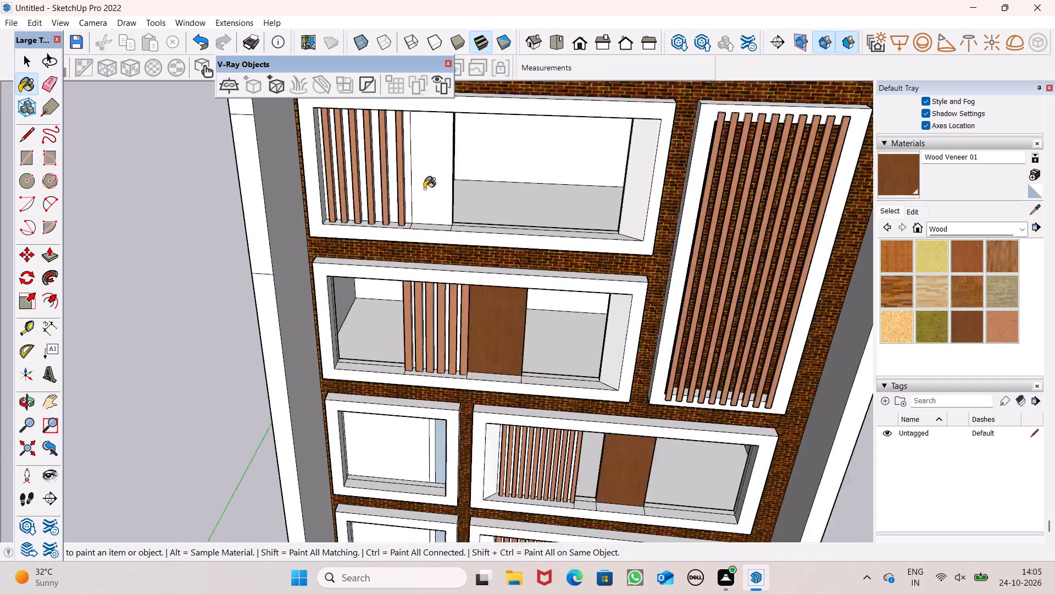
scroll(424, 189, "up", 4)
left_click(425, 189)
Paint the white backing strips between the top opening's slats with Wood Veneer 01, including those at both ends.
scroll(432, 217, "down", 12)
scroll(408, 197, "up", 5)
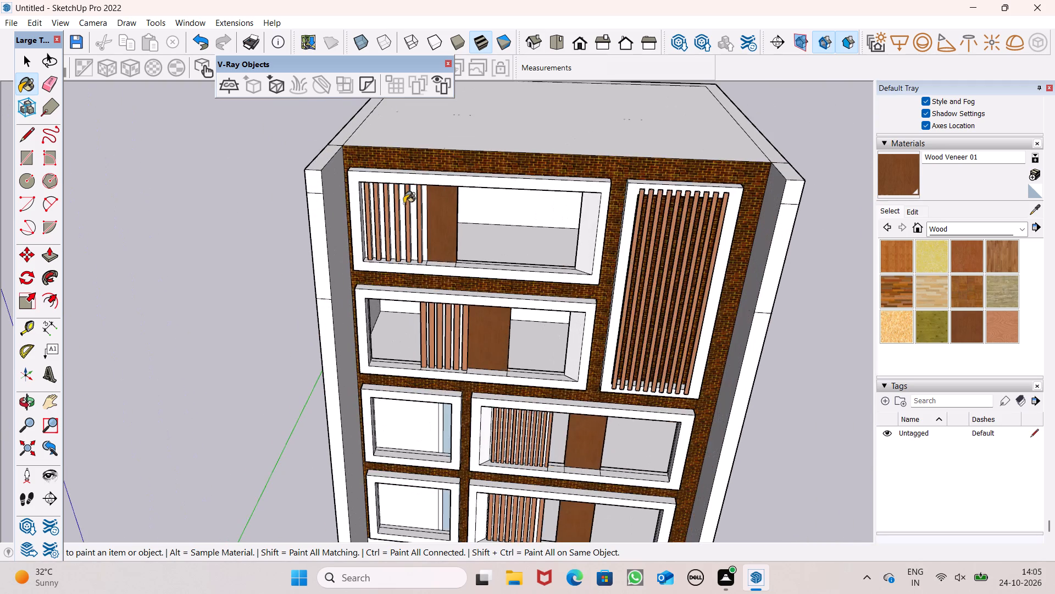
scroll(405, 208, "up", 15)
left_click(436, 215)
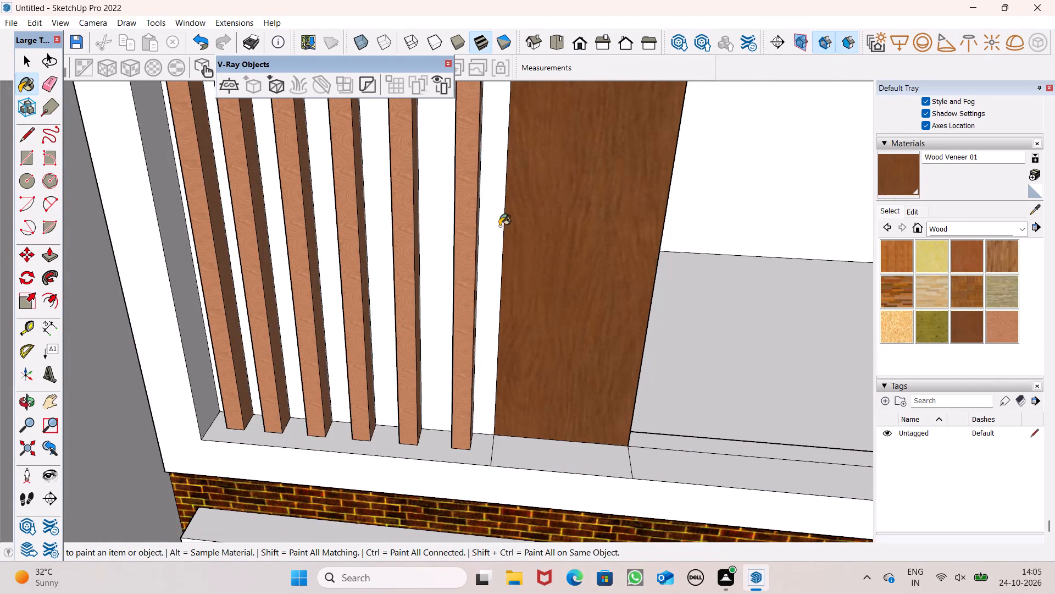
left_click(501, 227)
left_click(379, 240)
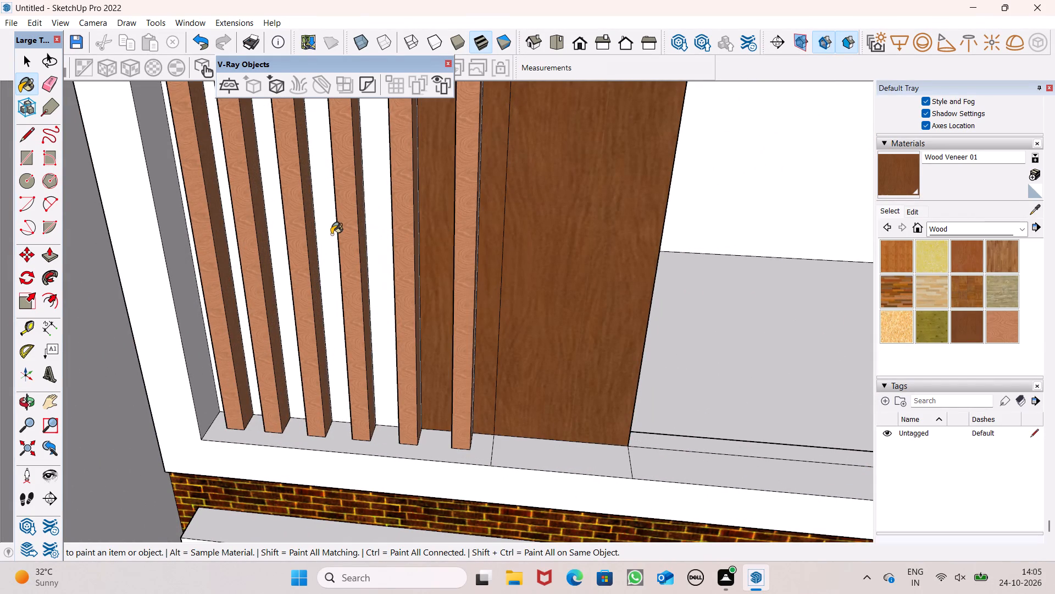
left_click(330, 234)
scroll(271, 229, "up", 7)
left_click(276, 230)
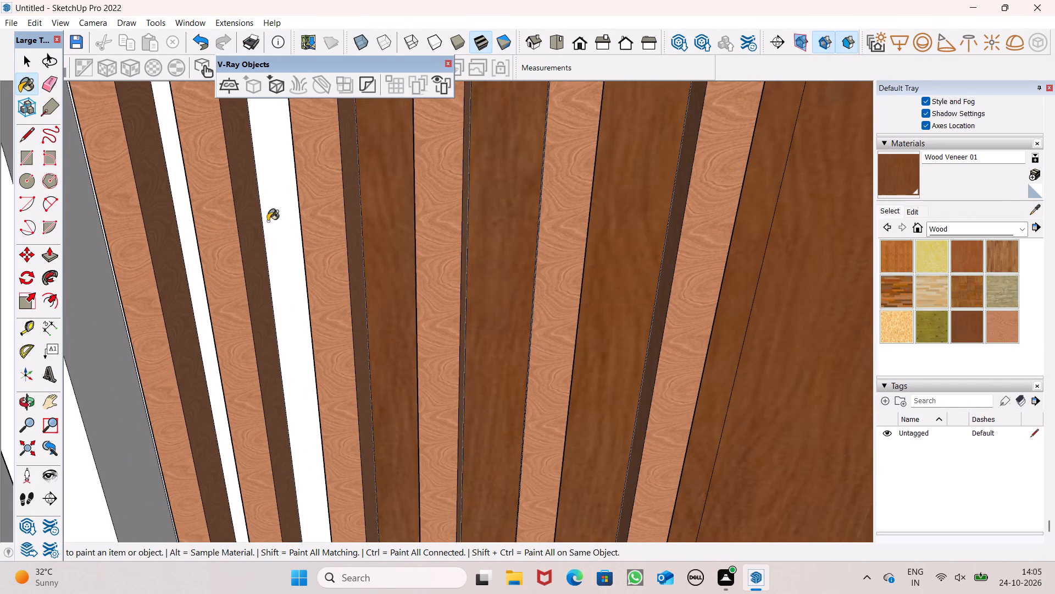
scroll(268, 221, "down", 4)
middle_click_drag(304, 239, 492, 254)
scroll(368, 275, "up", 2)
scroll(383, 296, "down", 2)
middle_click_drag(395, 313, 315, 313)
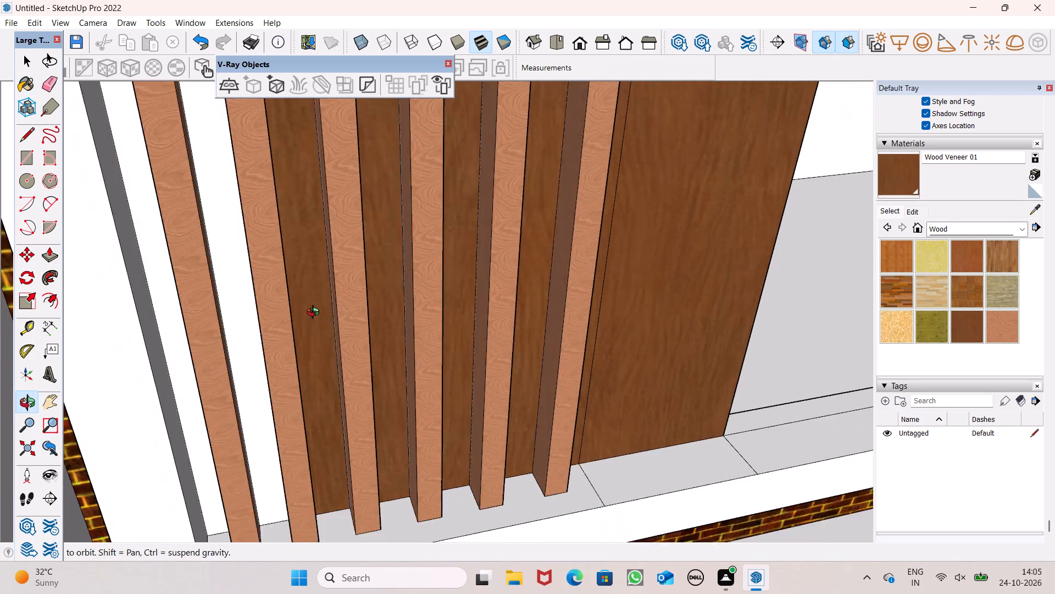
middle_click_drag(315, 313, 304, 313)
scroll(221, 314, "up", 4)
left_click_drag(223, 301, 212, 304)
left_click(126, 314)
scroll(244, 254, "down", 8)
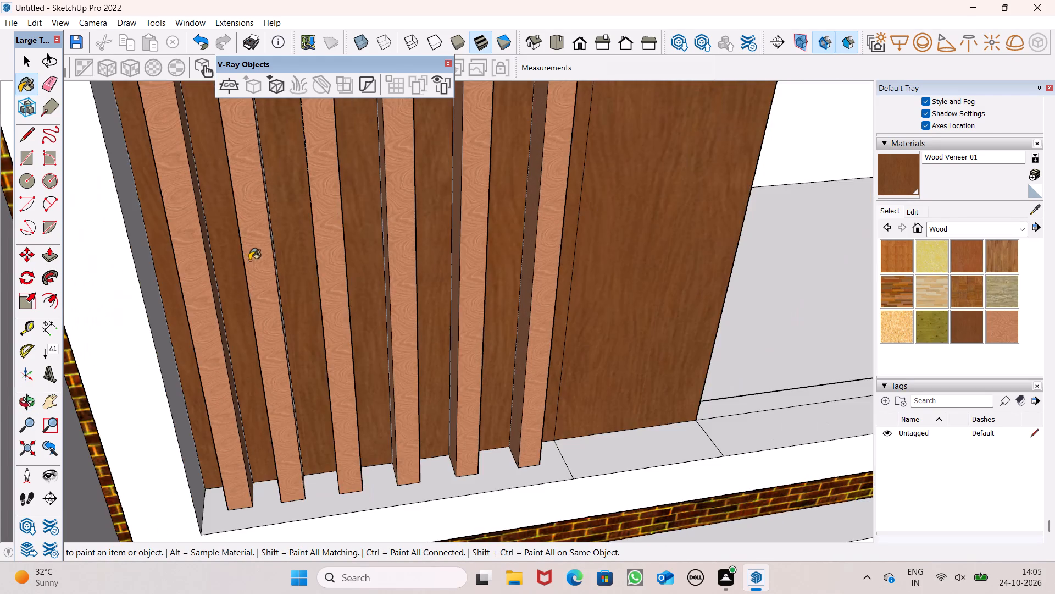
Paint the five white backing strips between the slats of the second opening from the top with Wood Veneer 01.
scroll(268, 241, "down", 13)
middle_click_drag(473, 381, 437, 216)
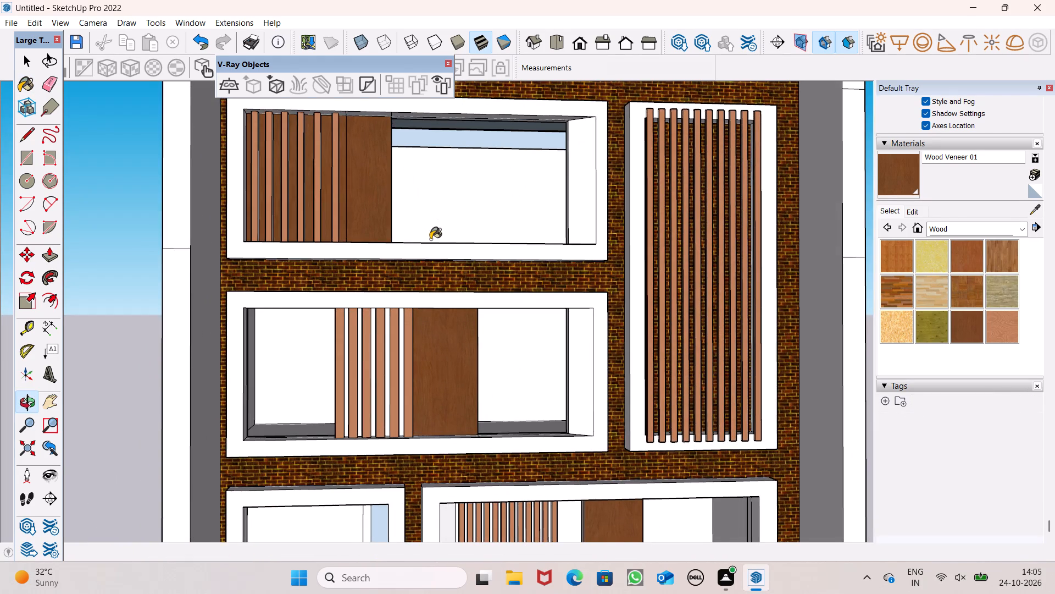
scroll(426, 243, "down", 7)
scroll(431, 293, "up", 4)
scroll(377, 350, "up", 2)
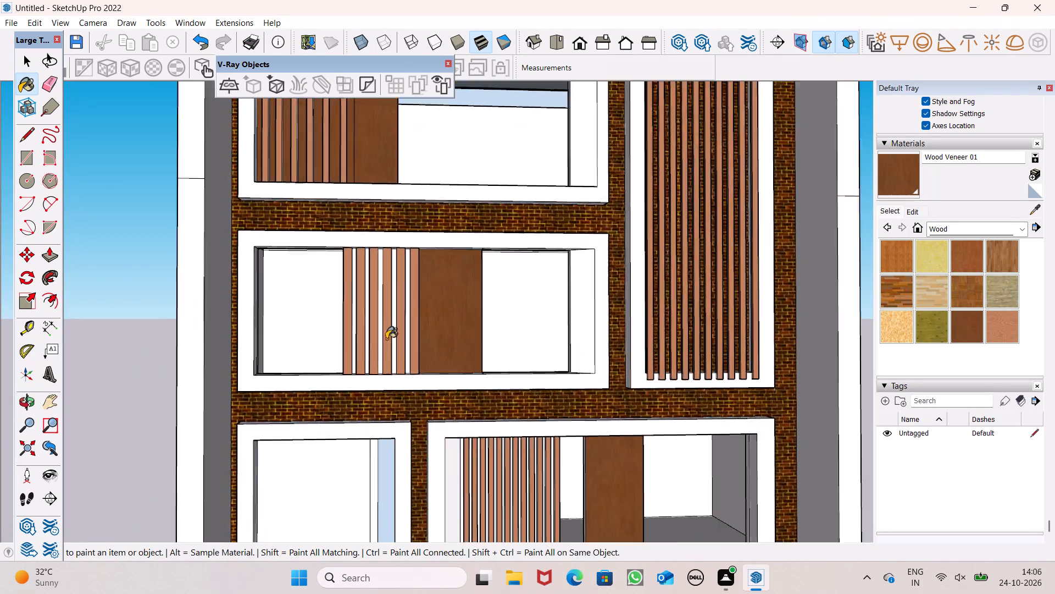
scroll(386, 339, "up", 4)
scroll(400, 316, "down", 2)
middle_click_drag(407, 353, 397, 457)
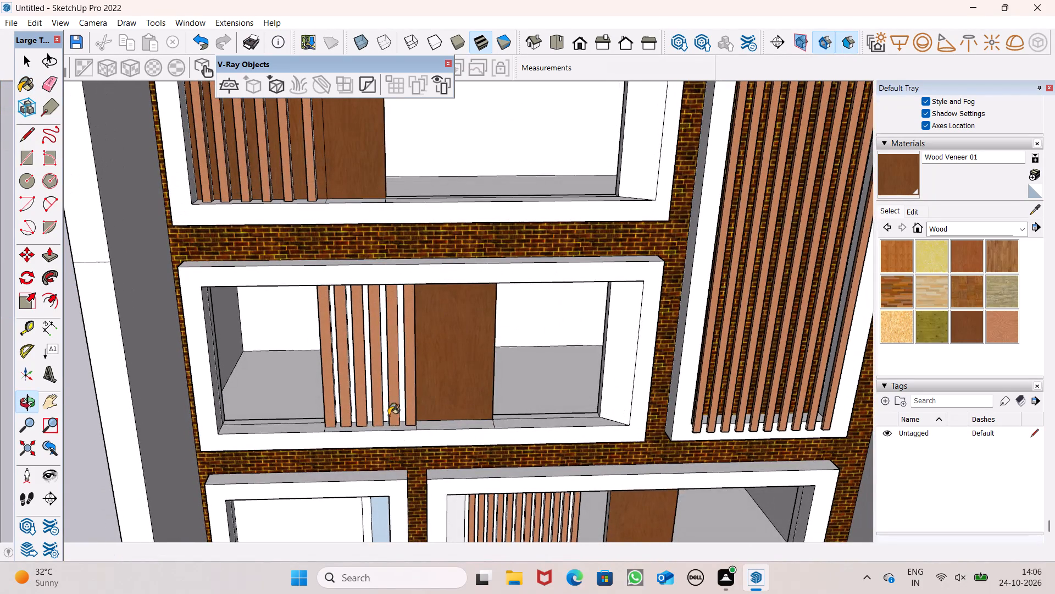
scroll(280, 416, "up", 5)
scroll(330, 423, "down", 1)
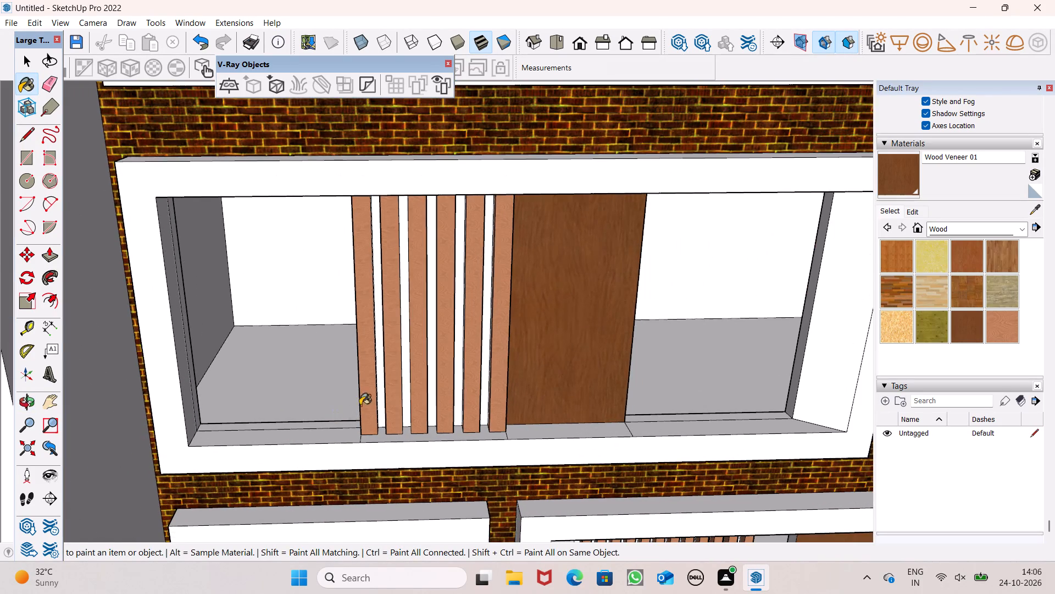
scroll(430, 408, "up", 4)
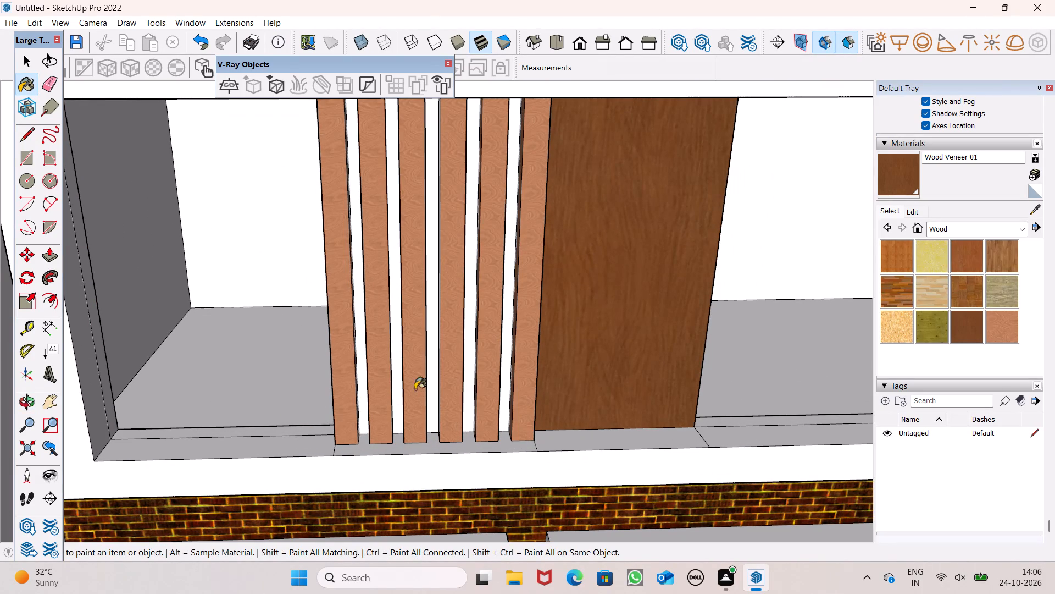
scroll(401, 384, "up", 12)
left_click(399, 400)
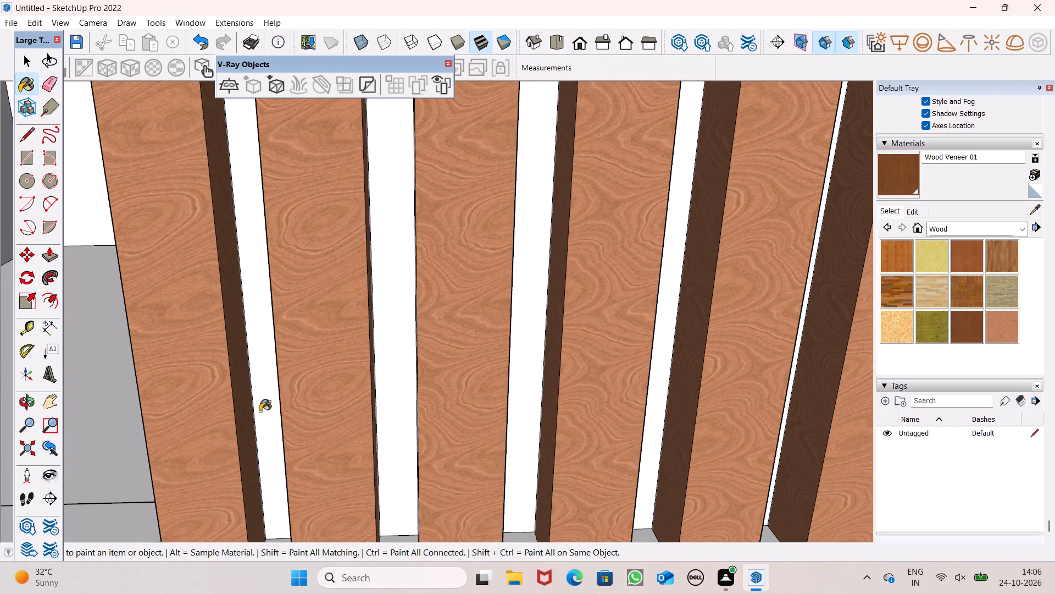
left_click(260, 409)
scroll(271, 374, "down", 6)
scroll(448, 429, "up", 4)
left_click(407, 424)
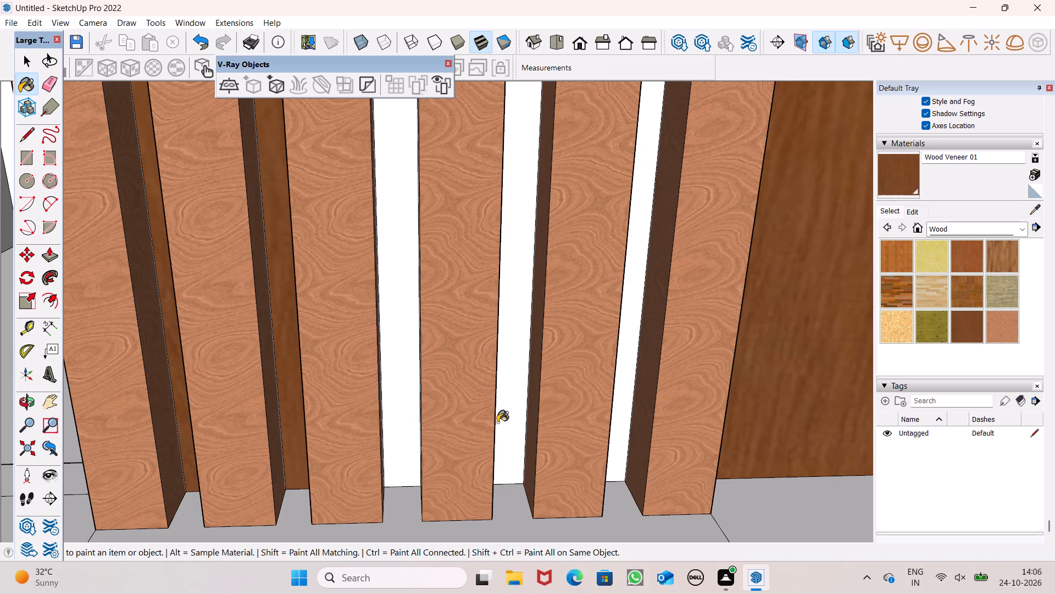
left_click(505, 419)
left_click(628, 404)
scroll(482, 329, "down", 7)
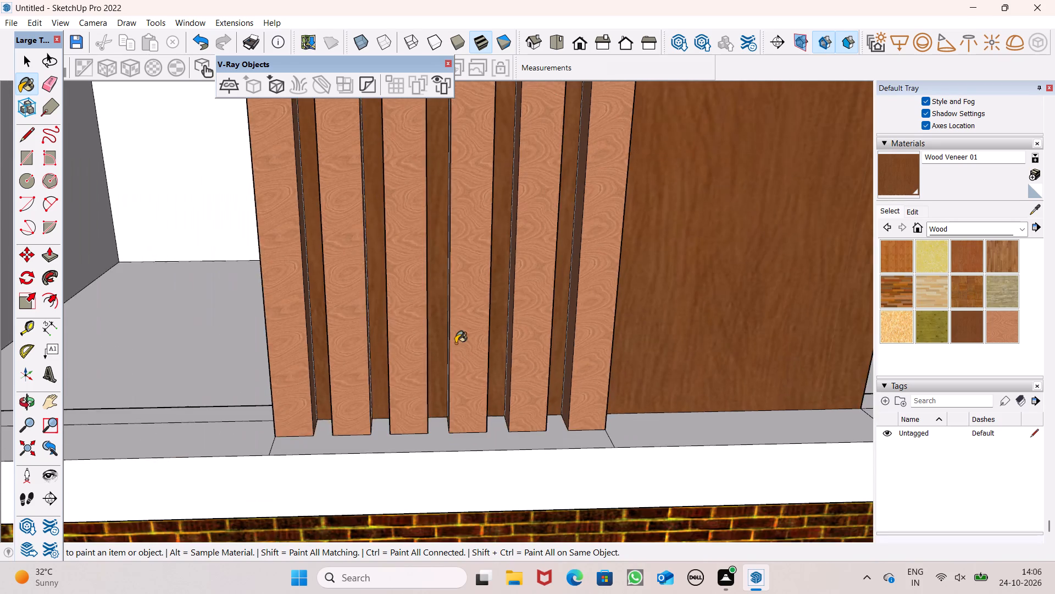
Paint the first seven white backing strips of the third opening from the top with Wood Veneer 01, starting beside the side wall.
scroll(456, 343, "down", 13)
scroll(447, 395, "down", 7)
scroll(645, 466, "down", 2)
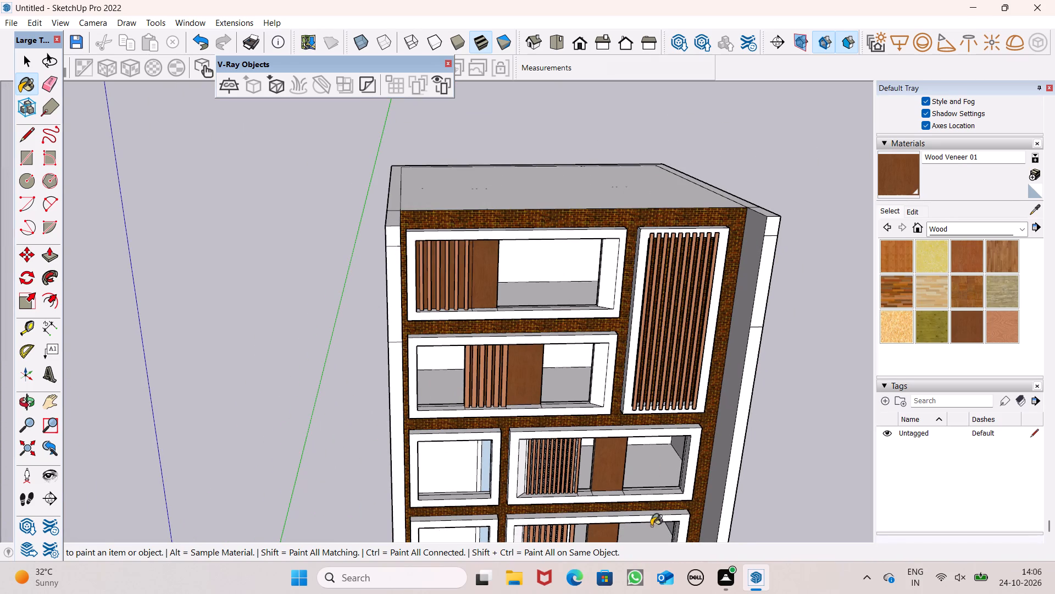
scroll(619, 531, "up", 2)
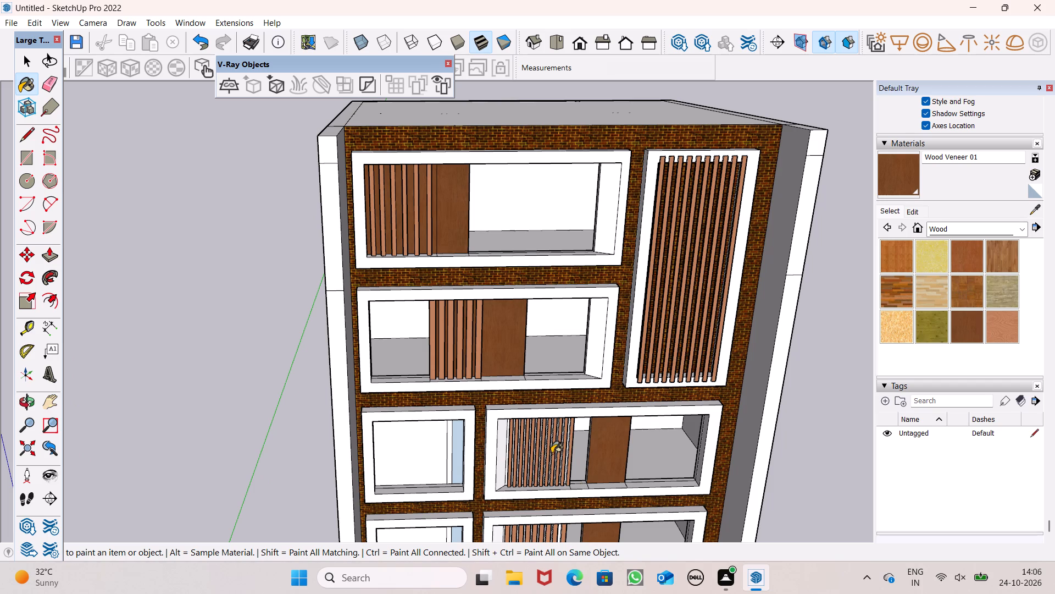
scroll(456, 426, "down", 3)
scroll(514, 469, "up", 1)
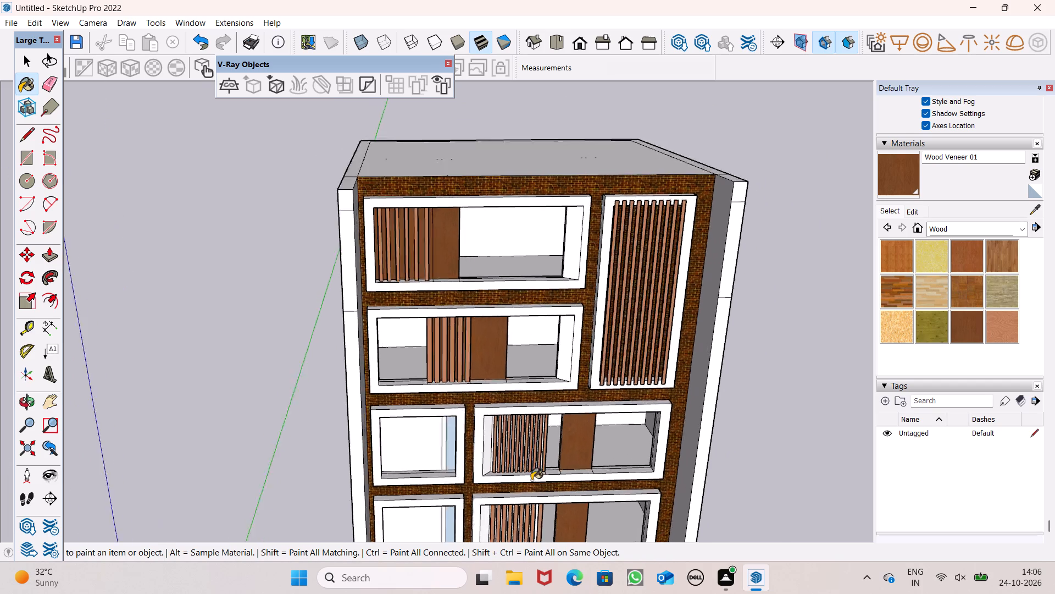
scroll(531, 480, "up", 11)
scroll(435, 458, "up", 14)
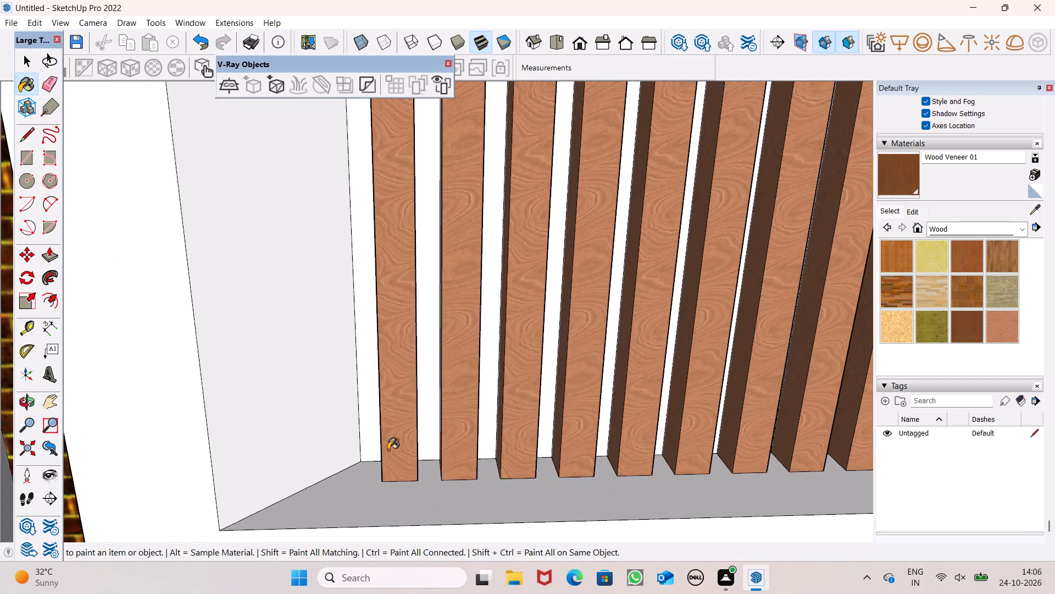
scroll(366, 443, "up", 5)
left_click(368, 442)
left_click(463, 445)
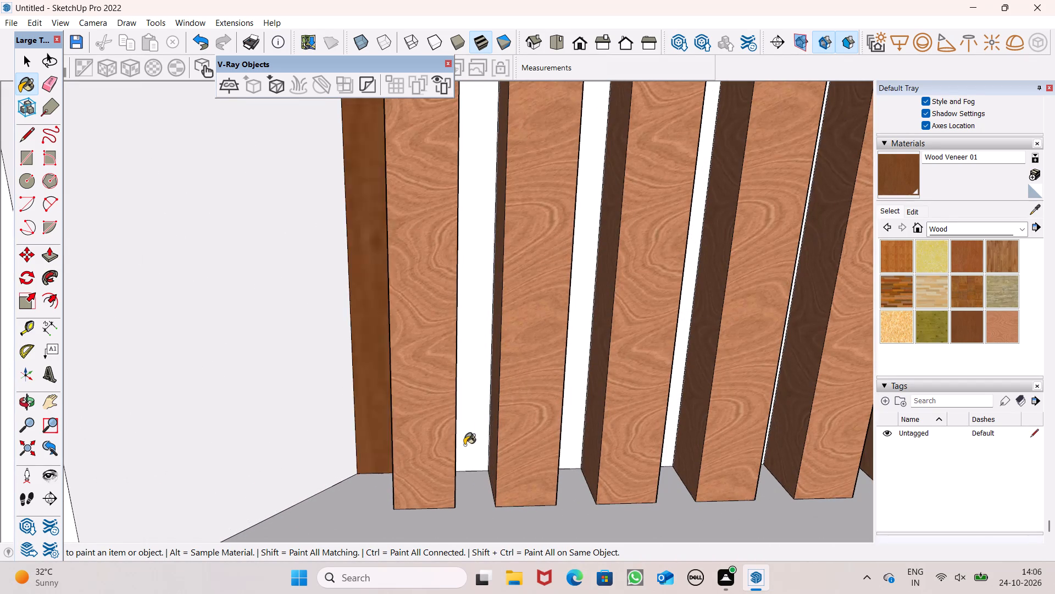
scroll(434, 417, "down", 8)
scroll(391, 436, "down", 11)
scroll(488, 431, "up", 13)
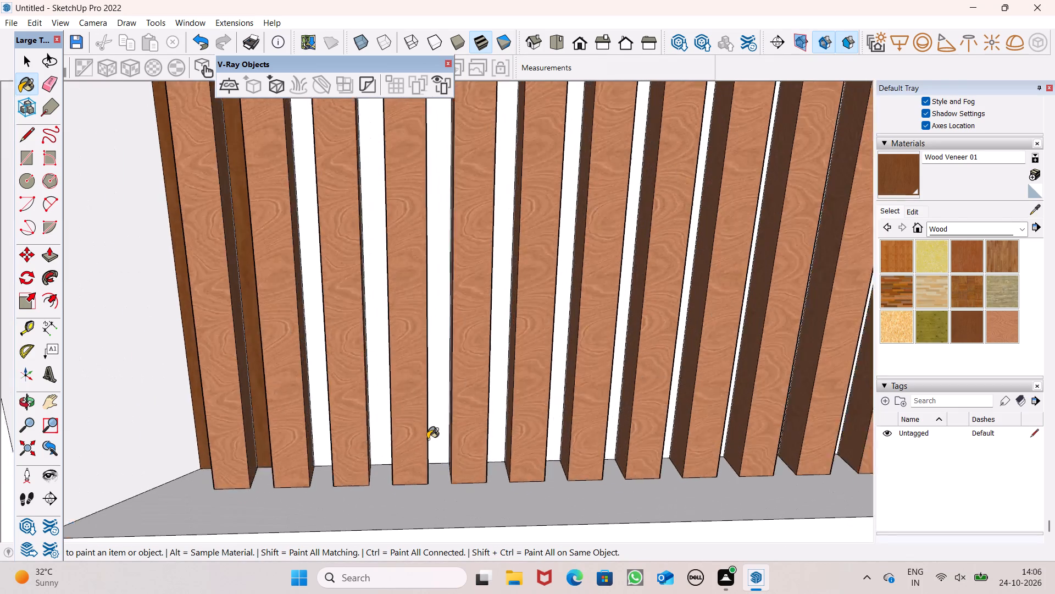
scroll(427, 439, "up", 1)
scroll(376, 459, "up", 6)
left_click(372, 453)
left_click(215, 410)
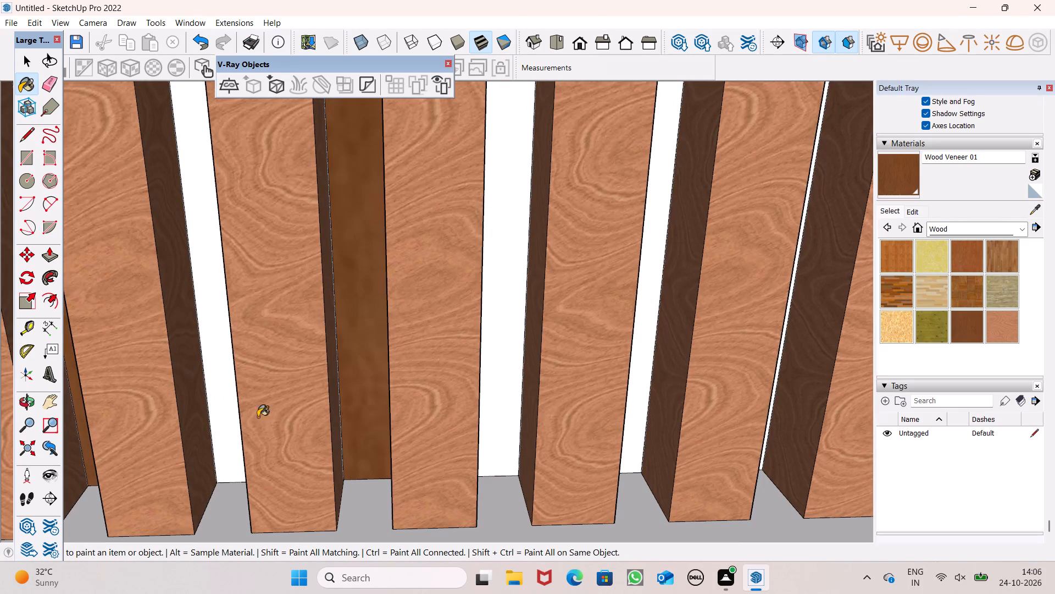
left_click(502, 417)
scroll(266, 405, "down", 7)
scroll(452, 425, "up", 4)
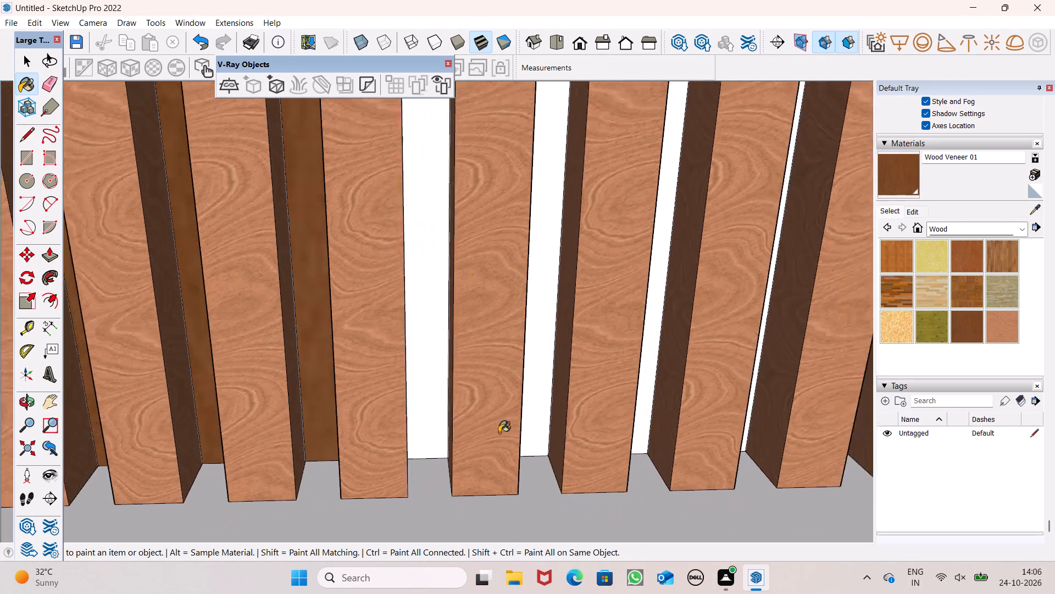
scroll(499, 433, "up", 1)
left_click(535, 435)
left_click(430, 415)
Paint the remaining five white backing strips between the third opening's slats, toward its plain panel, with Wood Veneer 01.
scroll(324, 378, "down", 6)
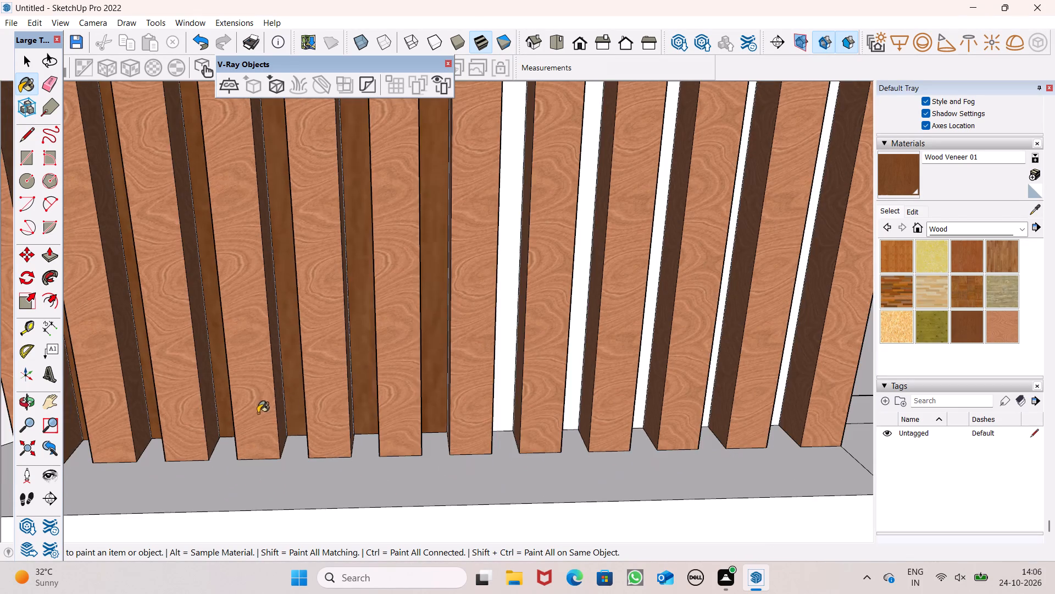
scroll(413, 411, "up", 5)
left_click(557, 400)
scroll(393, 397, "down", 7)
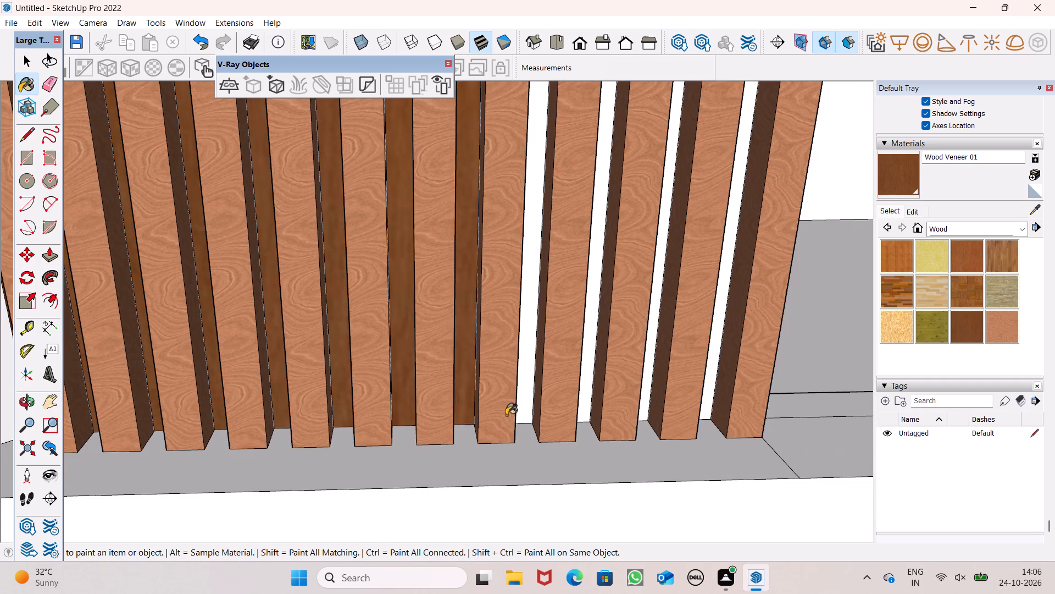
scroll(545, 419, "up", 5)
left_click(510, 409)
left_click(602, 406)
scroll(319, 409, "down", 2)
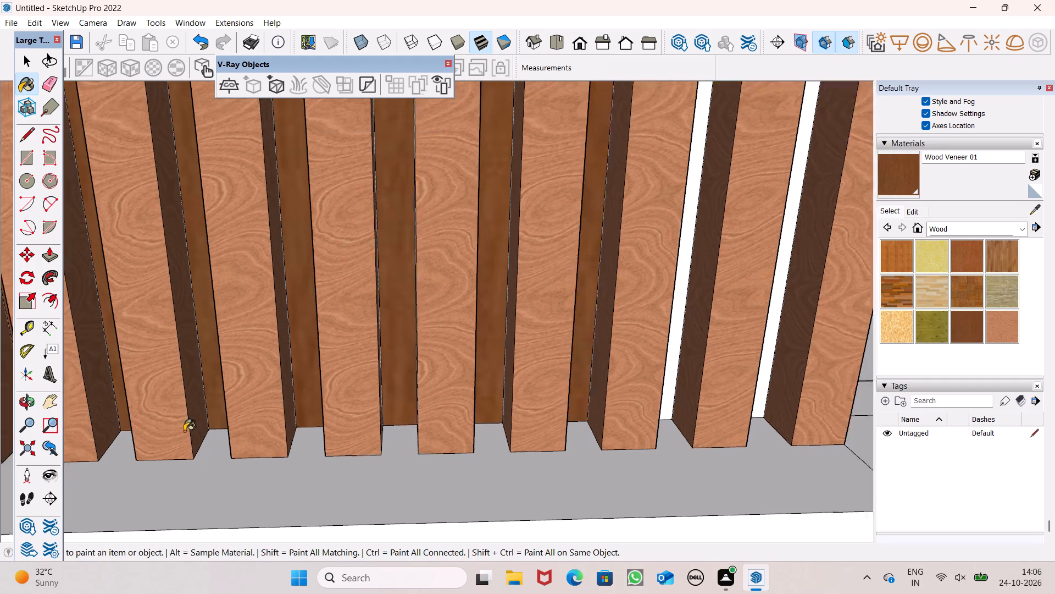
scroll(184, 431, "down", 3)
scroll(485, 433, "up", 5)
left_click(563, 375)
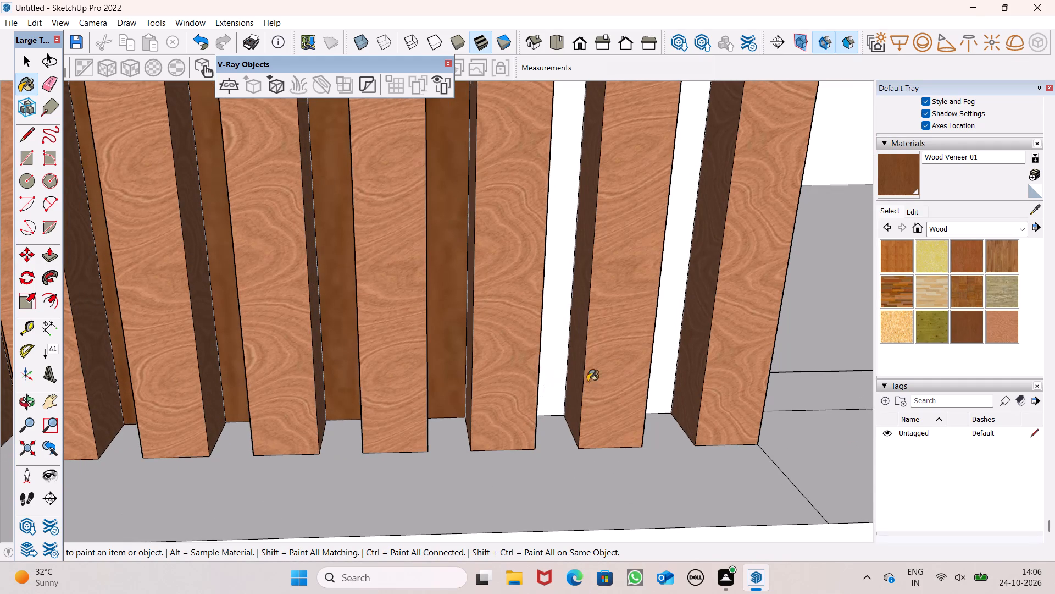
scroll(690, 399, "up", 3)
left_click(662, 386)
scroll(445, 402, "down", 6)
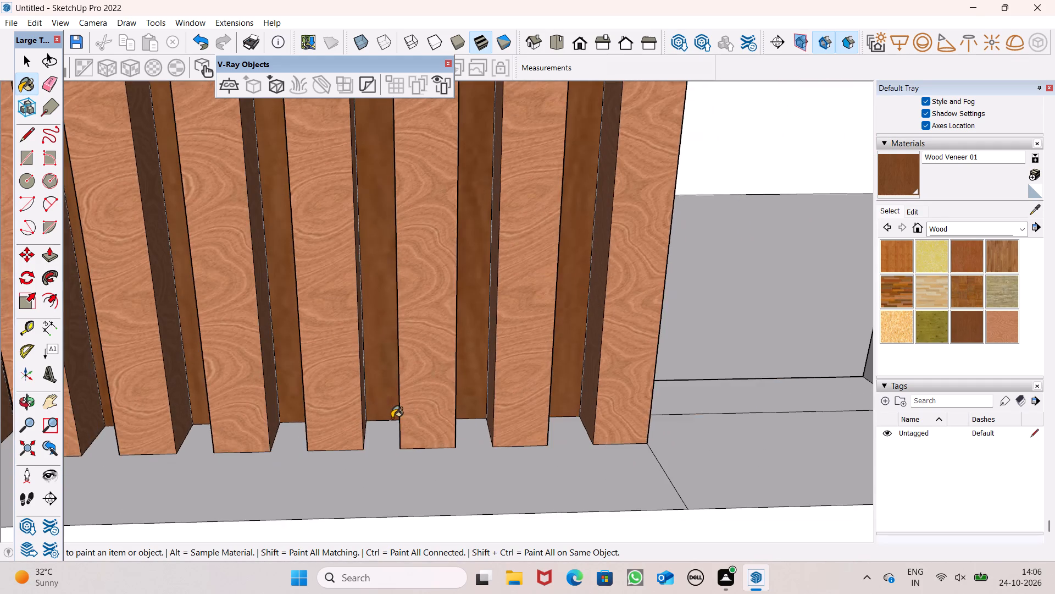
Paint the eight white backing strips between the slats of the lowest opening with Wood Veneer 01.
scroll(392, 417, "down", 7)
scroll(503, 391, "down", 13)
scroll(431, 411, "down", 8)
scroll(409, 501, "up", 6)
scroll(484, 454, "up", 12)
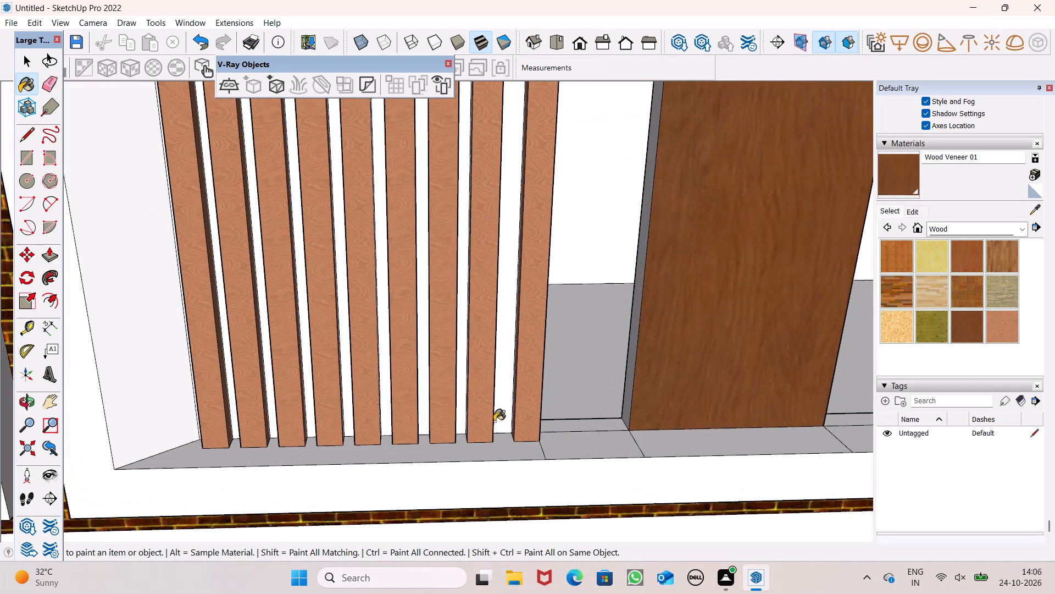
scroll(494, 421, "up", 2)
left_click(507, 400)
scroll(431, 402, "up", 6)
left_click(474, 397)
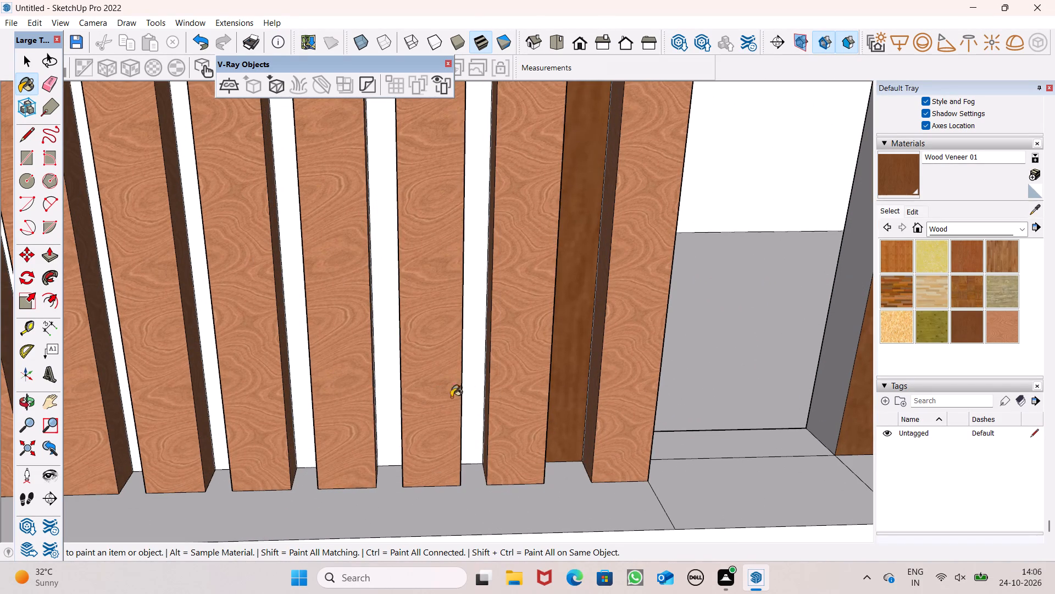
left_click(393, 384)
left_click(298, 380)
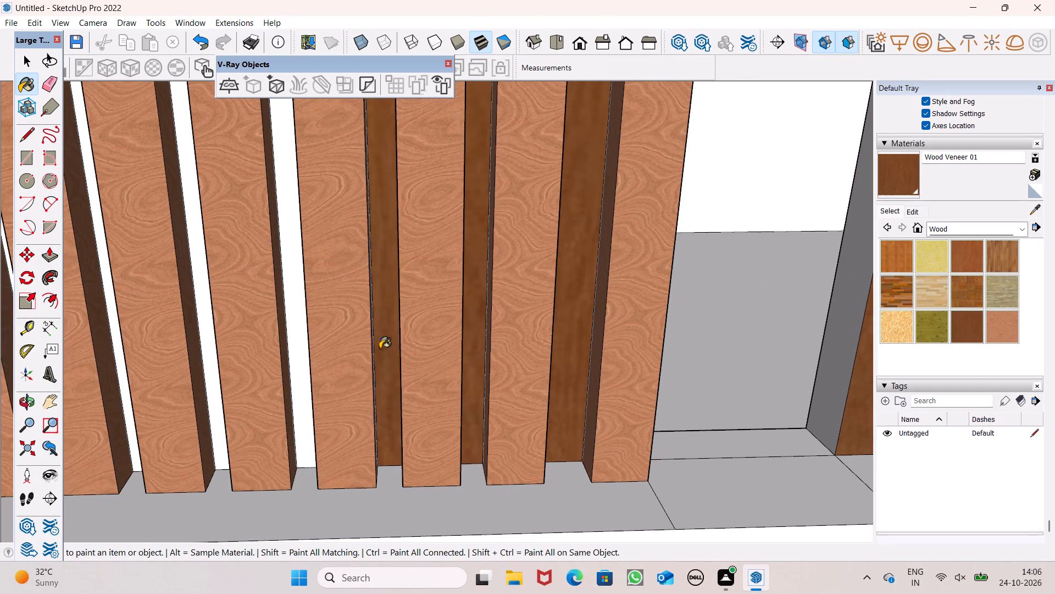
scroll(390, 346, "down", 7)
scroll(313, 374, "up", 6)
left_click(285, 387)
scroll(325, 360, "down", 7)
scroll(246, 391, "up", 5)
left_click(280, 379)
scroll(270, 376, "down", 6)
scroll(235, 382, "up", 5)
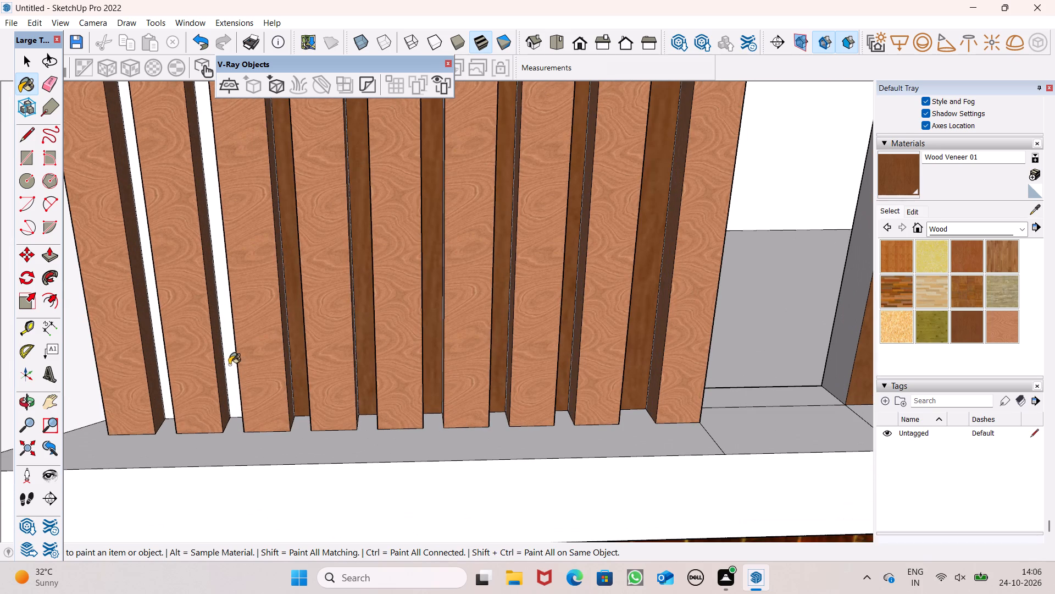
left_click(230, 363)
left_click(160, 365)
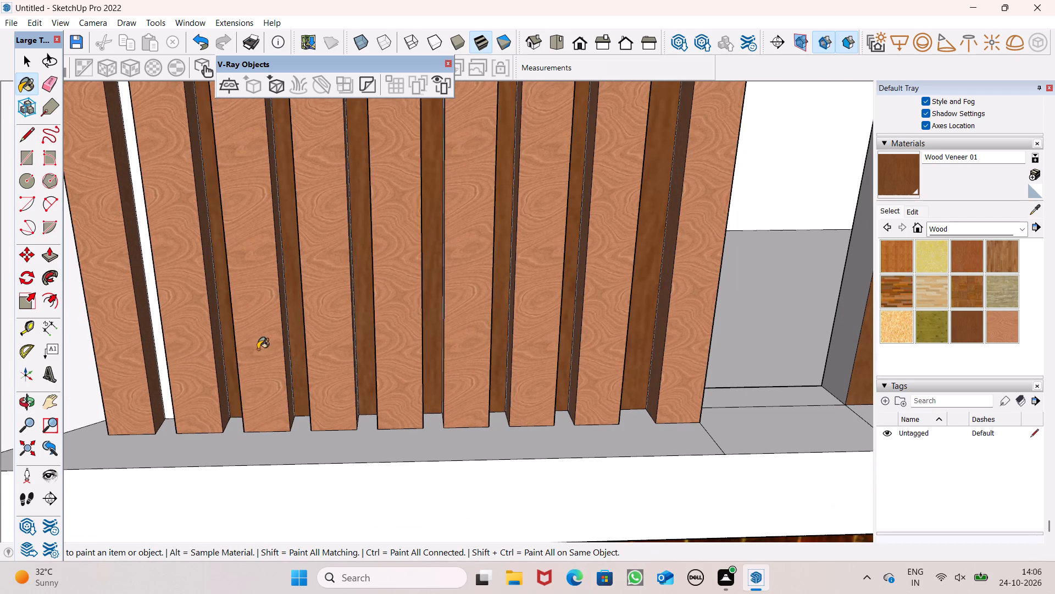
Paint the narrow white strip between the lowest opening's side wall and its first slat with Wood Veneer 01.
scroll(258, 349, "down", 10)
scroll(214, 380, "up", 7)
scroll(390, 371, "down", 6)
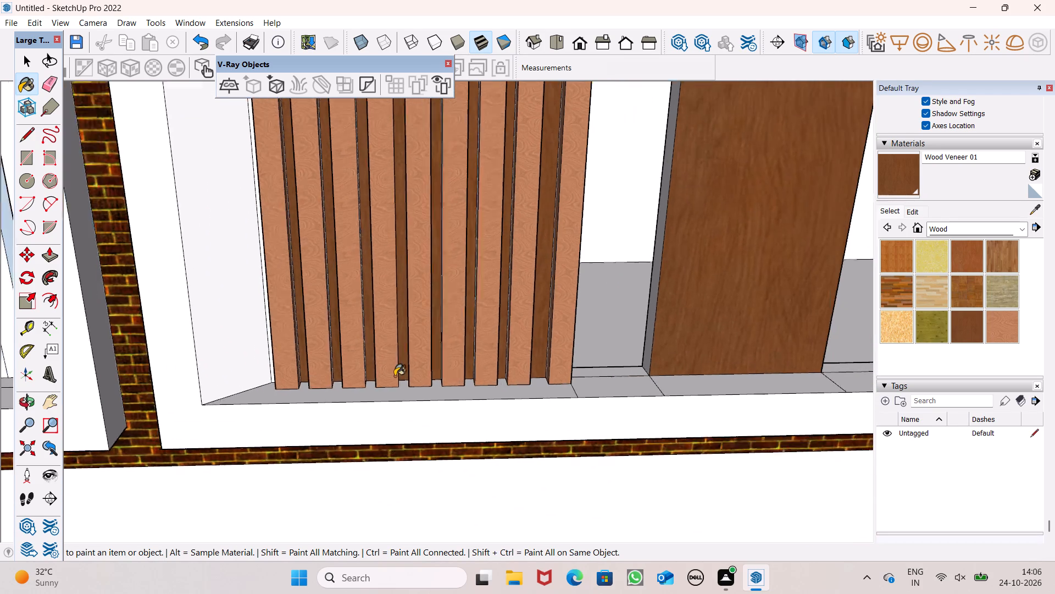
scroll(395, 376, "down", 3)
middle_click_drag(386, 382, 422, 428)
scroll(243, 316, "up", 6)
scroll(315, 366, "up", 6)
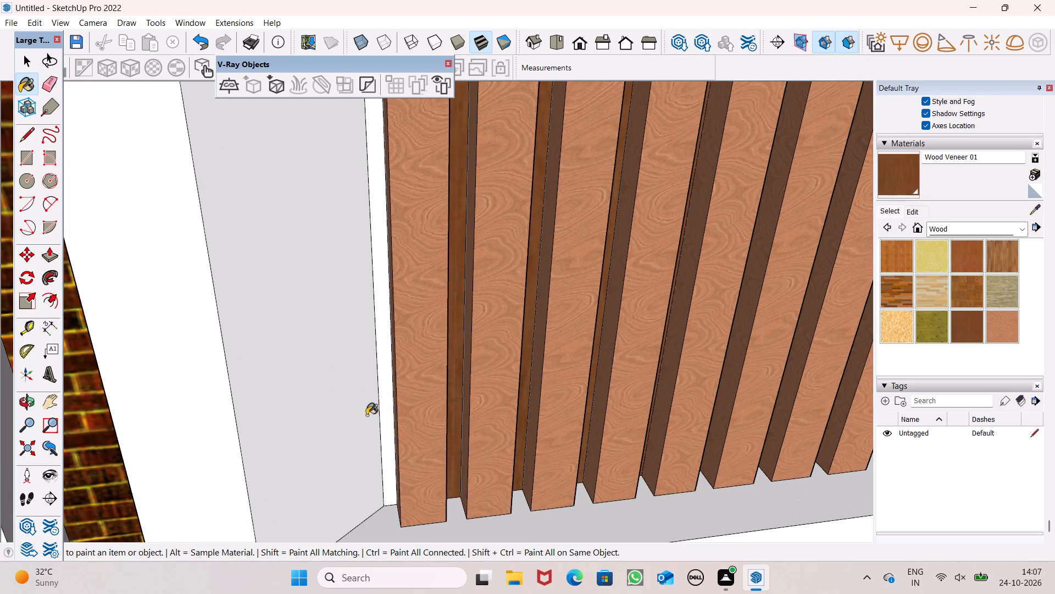
left_click(388, 420)
Paint both side edges of the lowest opening's plain panel and the exposed side of its slat screen with Wood Veneer 01.
scroll(356, 348, "down", 8)
scroll(327, 405, "down", 8)
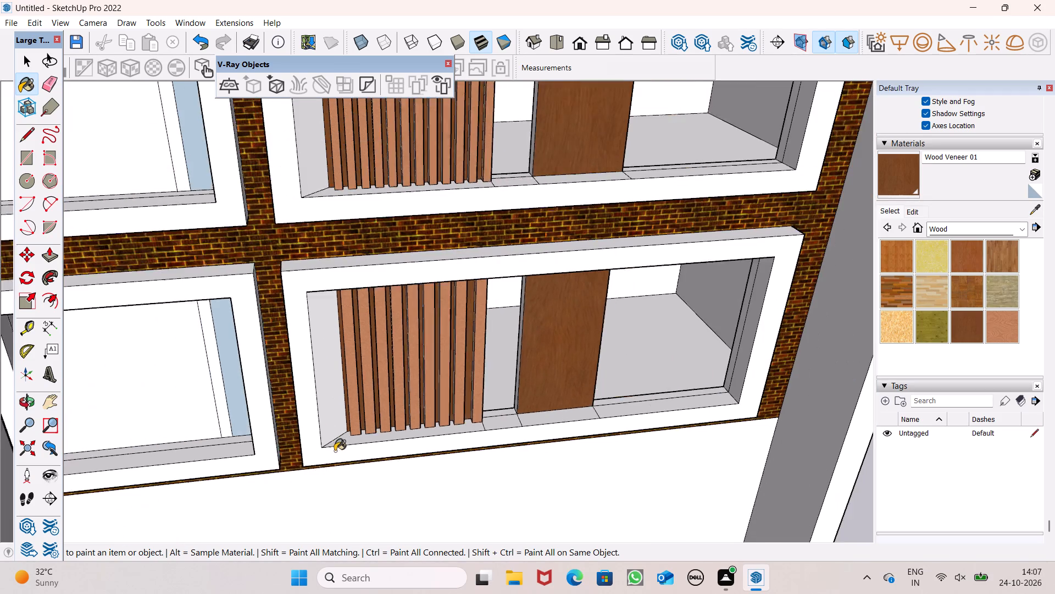
scroll(335, 451, "down", 2)
scroll(385, 414, "down", 4)
middle_click_drag(384, 417, 278, 282)
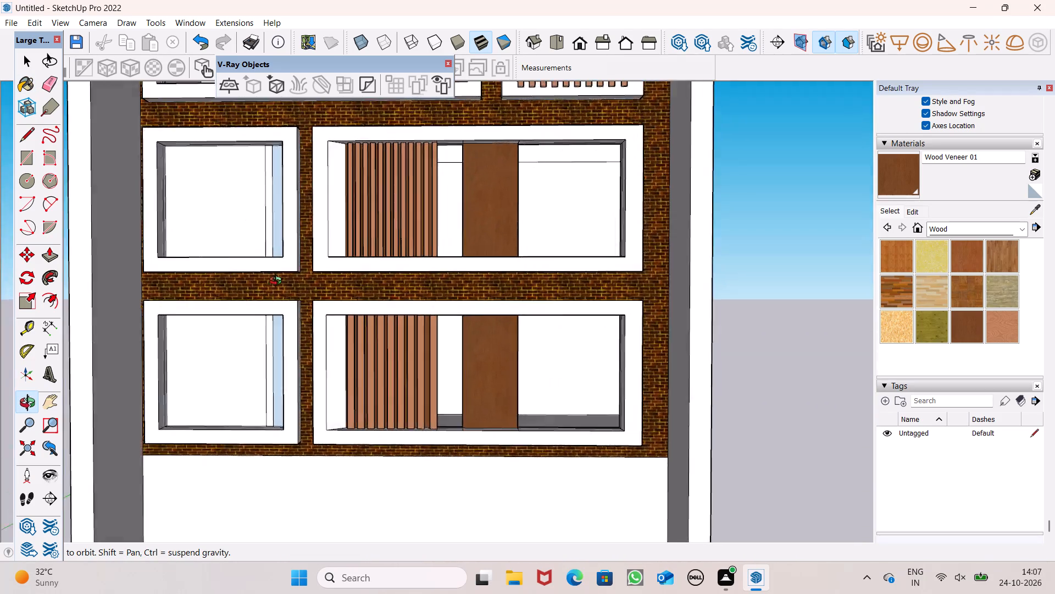
middle_click_drag(278, 282, 462, 370)
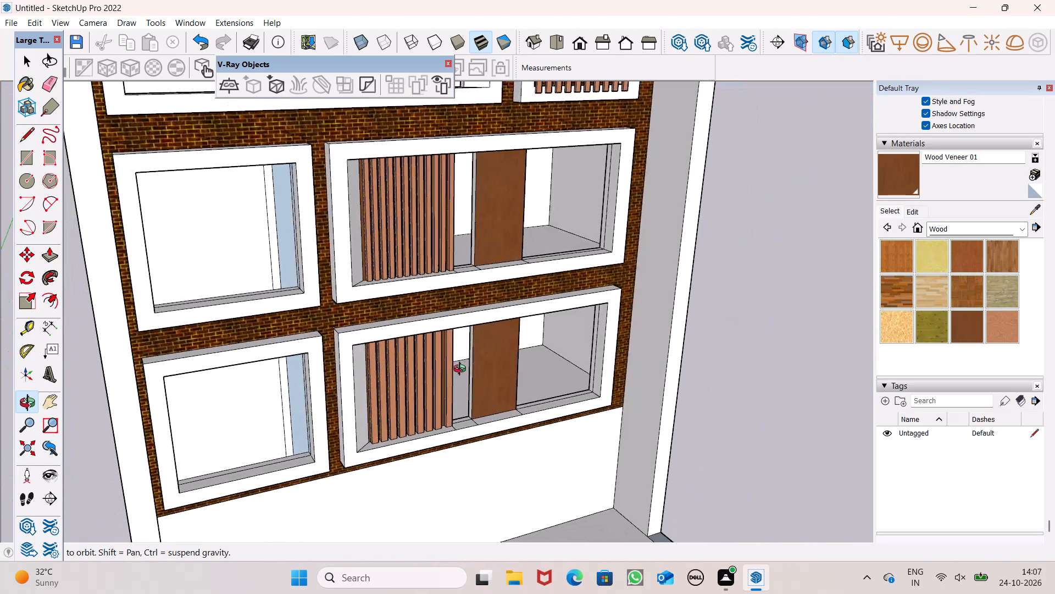
middle_click_drag(462, 370, 463, 371)
scroll(474, 426, "up", 6)
scroll(248, 396, "up", 6)
scroll(440, 404, "down", 1)
scroll(527, 405, "up", 4)
left_click(608, 397)
scroll(391, 353, "down", 6)
middle_click_drag(336, 372, 319, 371)
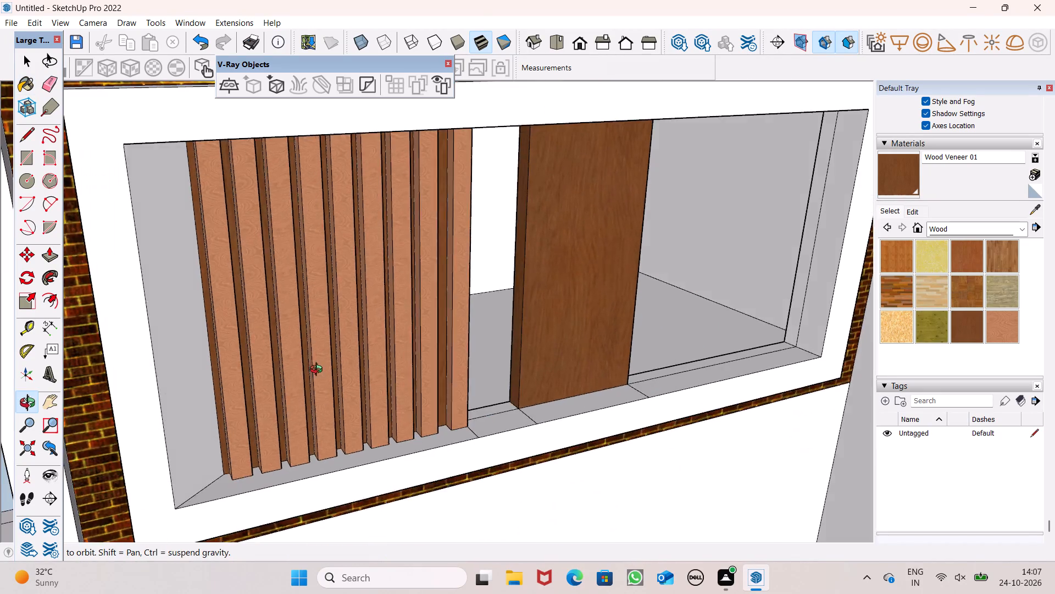
middle_click_drag(319, 371, 0, 360)
scroll(390, 386, "up", 4)
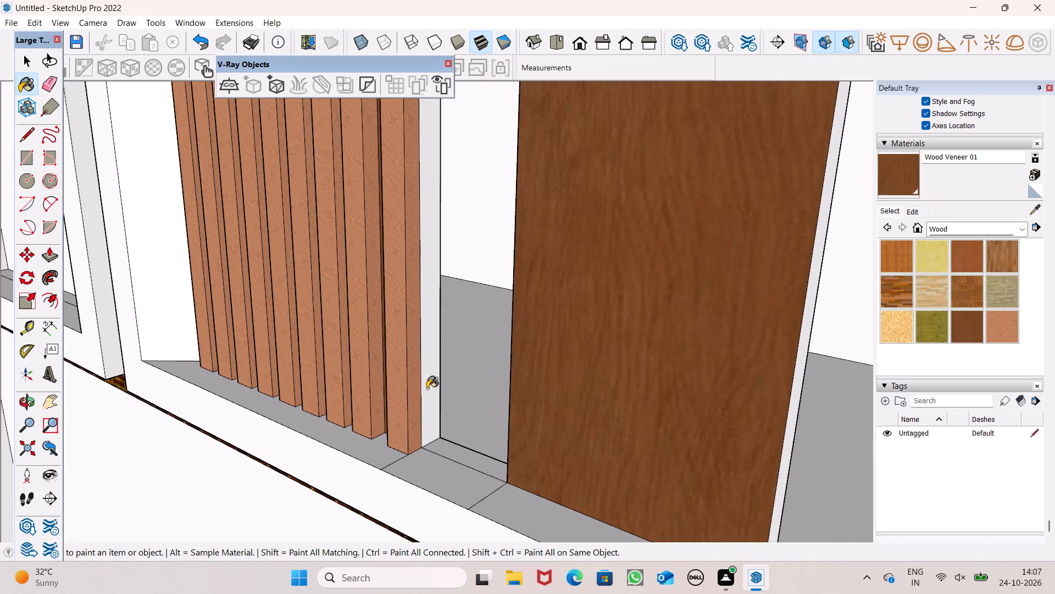
left_click(428, 387)
scroll(394, 359, "down", 4)
scroll(631, 446, "up", 4)
left_click(623, 471)
Paint the slat screen's exposed side and both plain panel side edges in the third opening from the top with Wood Veneer 01.
scroll(603, 480, "down", 2)
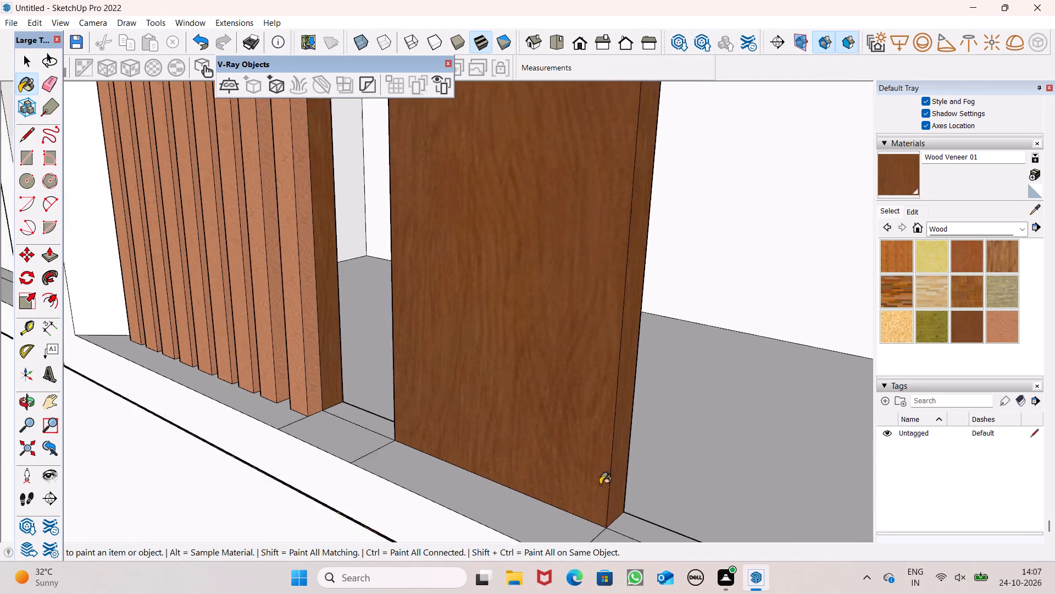
scroll(600, 485, "down", 13)
scroll(565, 276, "up", 6)
scroll(417, 192, "up", 6)
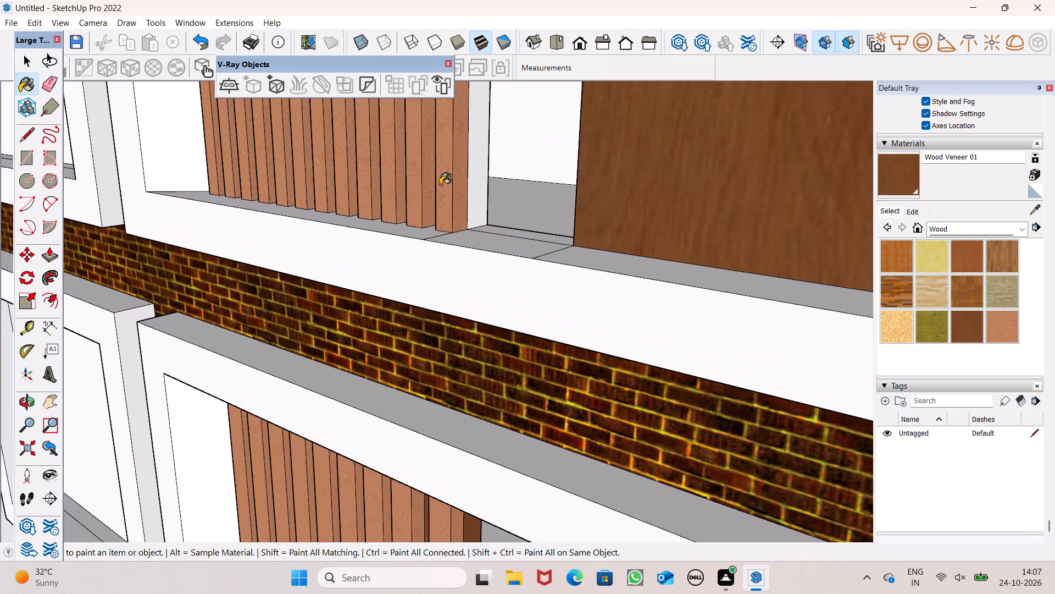
left_click(477, 196)
scroll(460, 237, "down", 6)
scroll(714, 227, "up", 4)
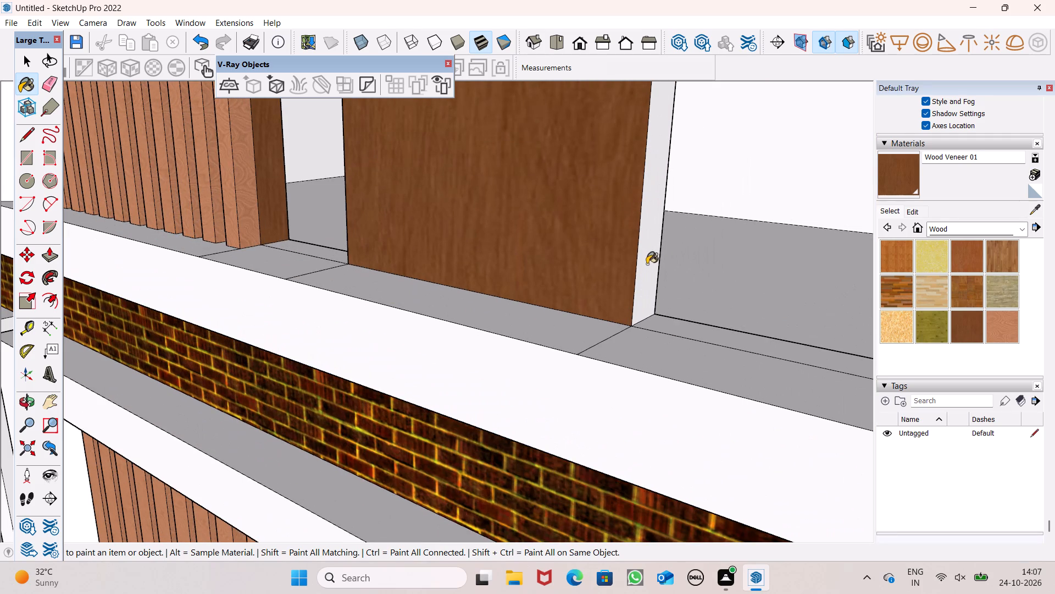
left_click(647, 264)
scroll(640, 251, "down", 13)
middle_click_drag(585, 276, 1054, 195)
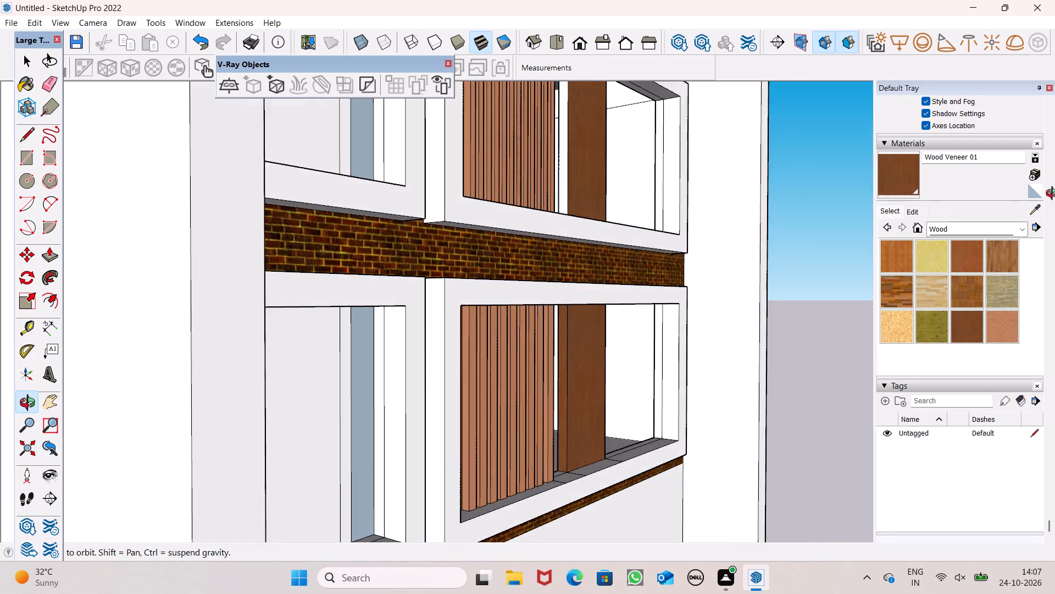
middle_click_drag(1054, 195, 1054, 266)
scroll(620, 147, "up", 6)
left_click(554, 191)
Paint the plain panel's exposed side edge and the slat screen's outer side in the second opening from the top with Wood Veneer 01.
scroll(533, 261, "down", 4)
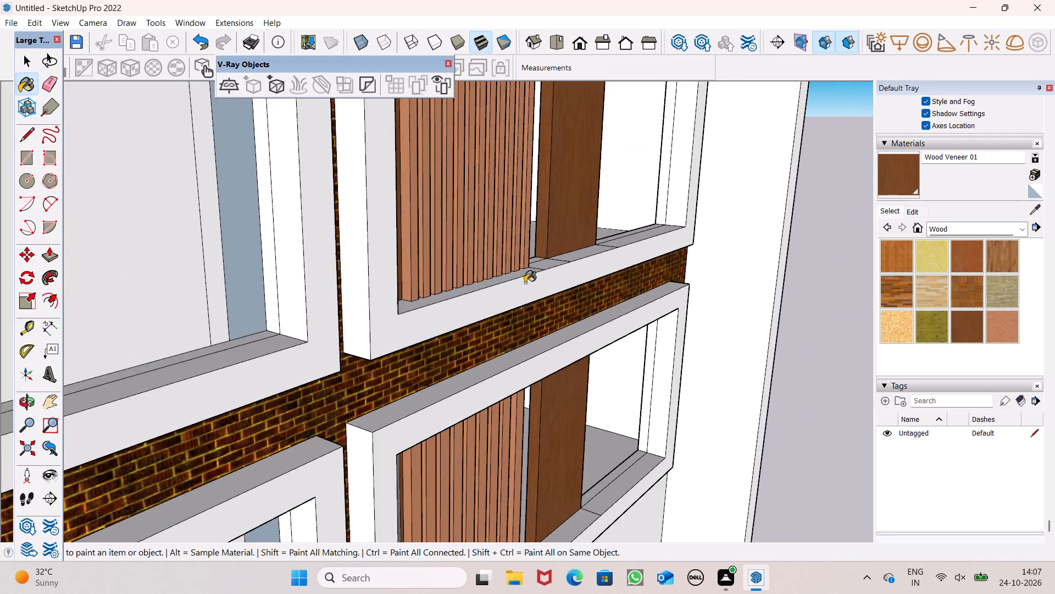
scroll(525, 283, "down", 14)
middle_click_drag(509, 311, 411, 376)
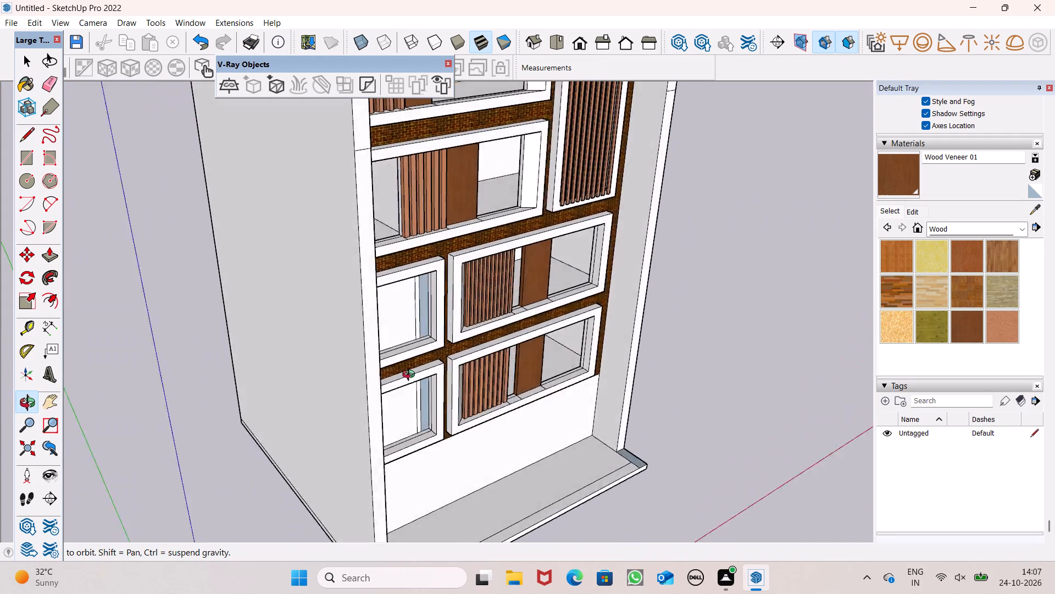
middle_click_drag(411, 376, 8, 400)
scroll(169, 266, "up", 5)
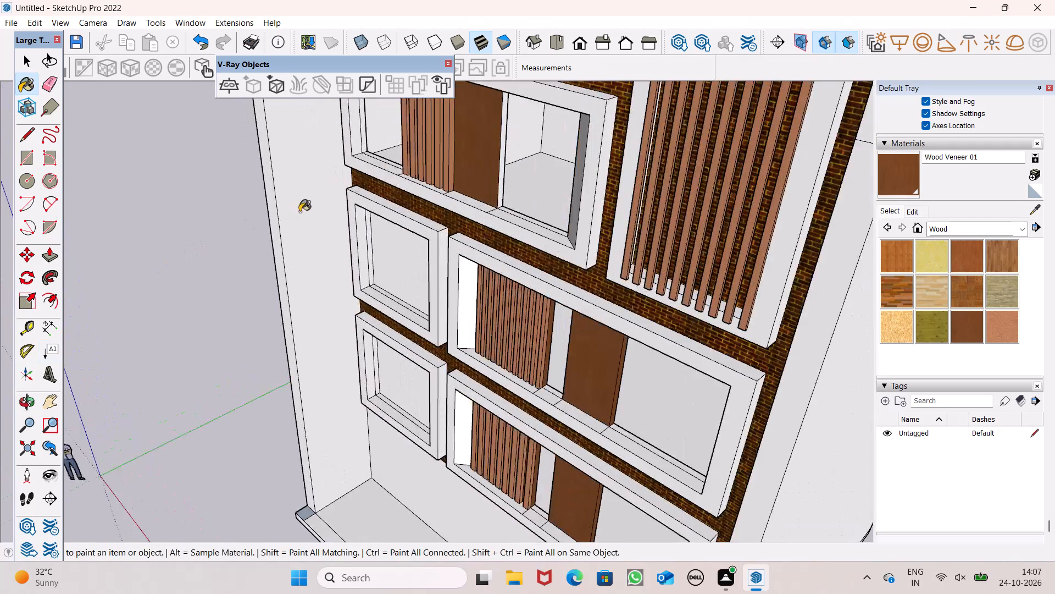
scroll(299, 212, "up", 1)
scroll(591, 127, "up", 6)
left_click(529, 196)
scroll(514, 213, "down", 8)
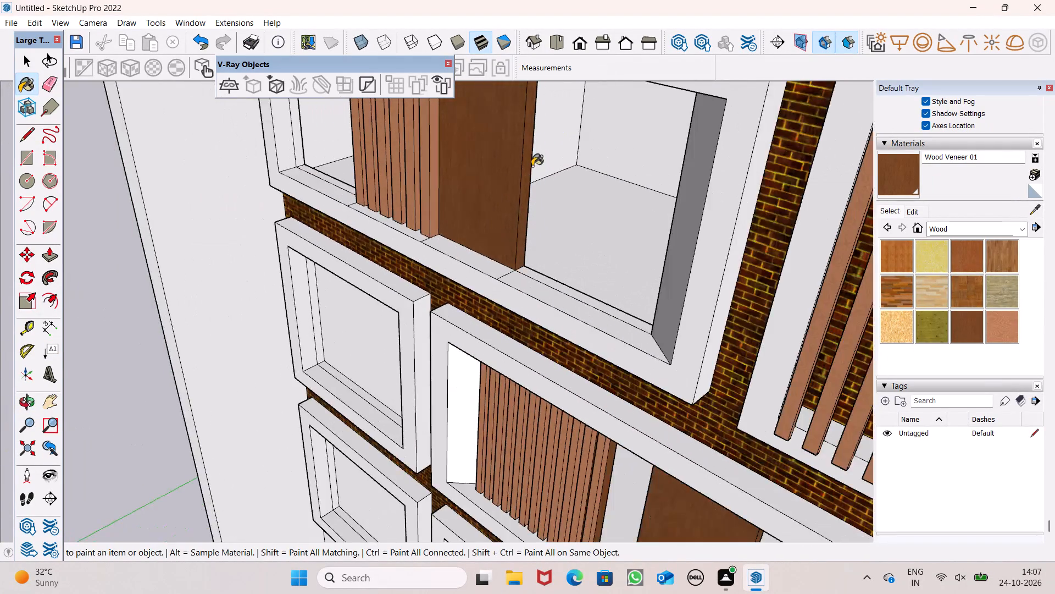
scroll(532, 166, "down", 4)
middle_click_drag(505, 241, 892, 250)
scroll(535, 159, "up", 6)
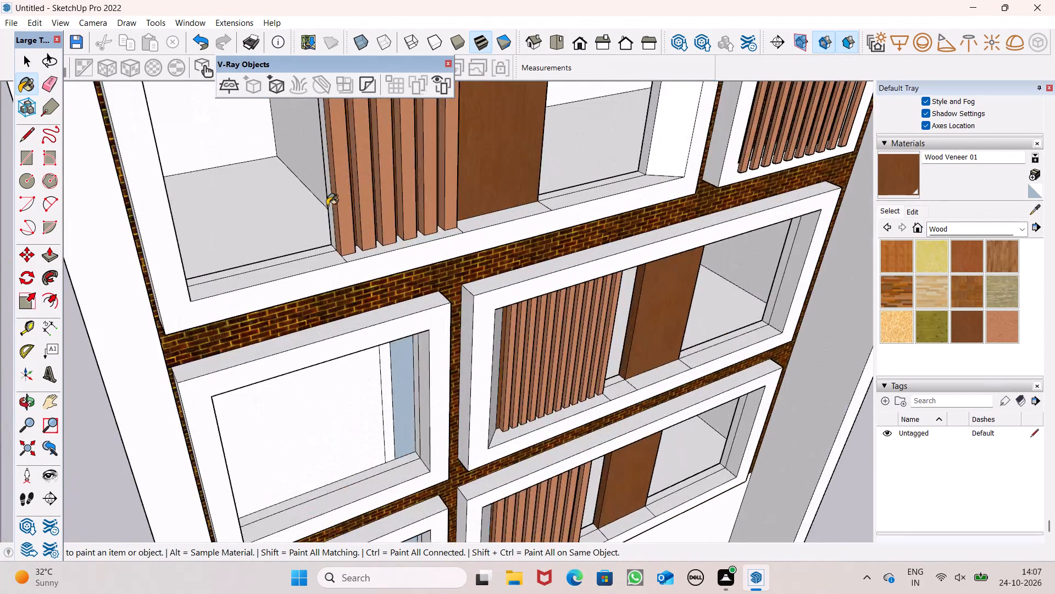
scroll(314, 213, "up", 5)
left_click(341, 184)
scroll(507, 127, "down", 7)
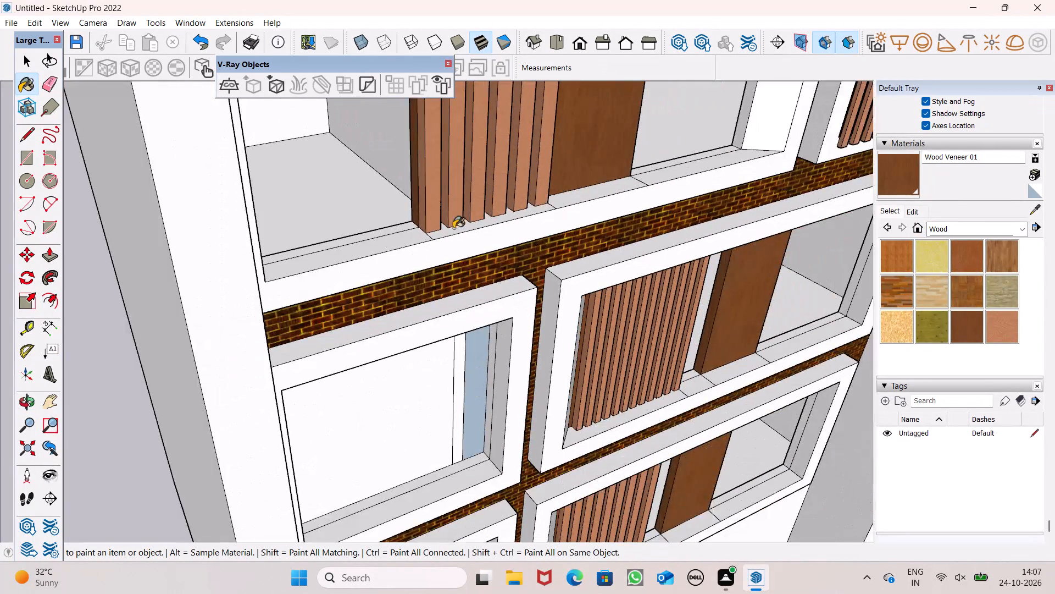
Paint the exposed side edge of the plain panel in the topmost opening with Wood Veneer 01.
scroll(453, 228, "down", 13)
scroll(479, 150, "down", 5)
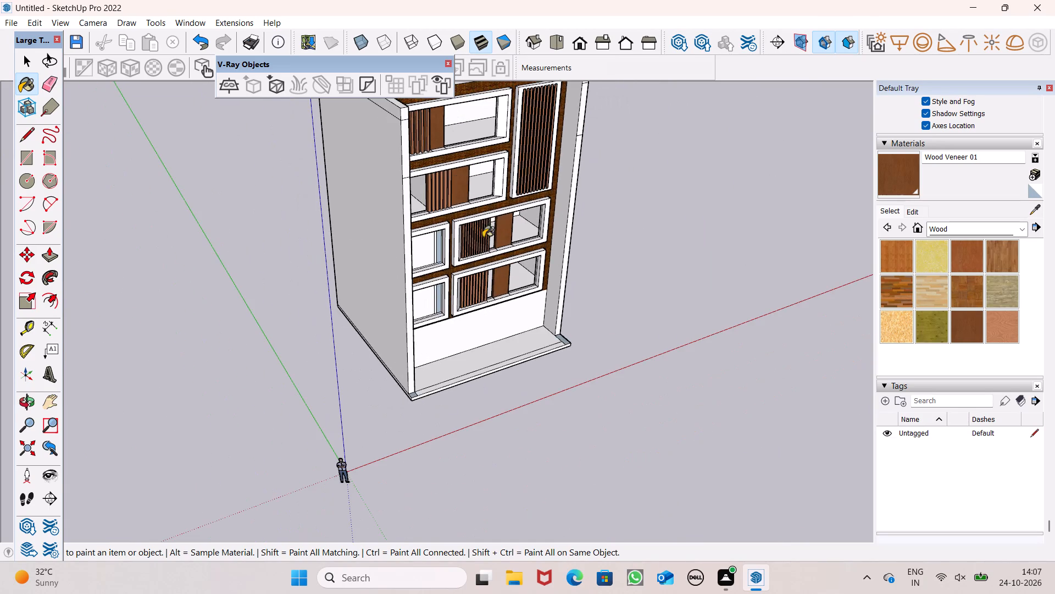
middle_click_drag(481, 240, 230, 224)
scroll(231, 224, "up", 1)
scroll(481, 282, "up", 6)
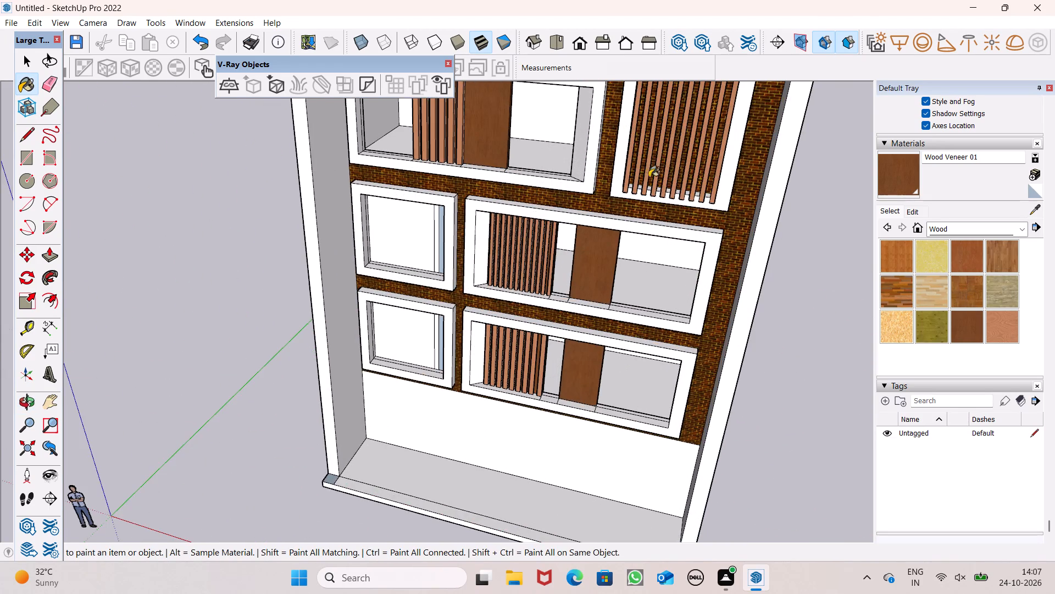
scroll(667, 178, "up", 6)
scroll(649, 179, "down", 7)
scroll(556, 232, "down", 5)
scroll(427, 397, "down", 6)
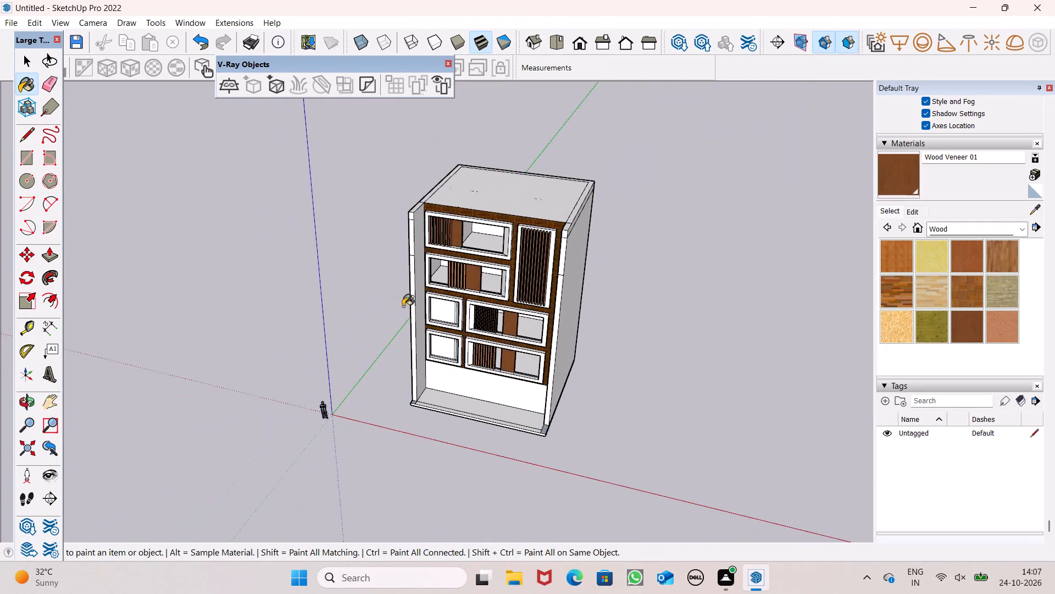
scroll(425, 278, "up", 6)
scroll(463, 222, "up", 6)
scroll(433, 328, "up", 7)
middle_click_drag(403, 316, 374, 320)
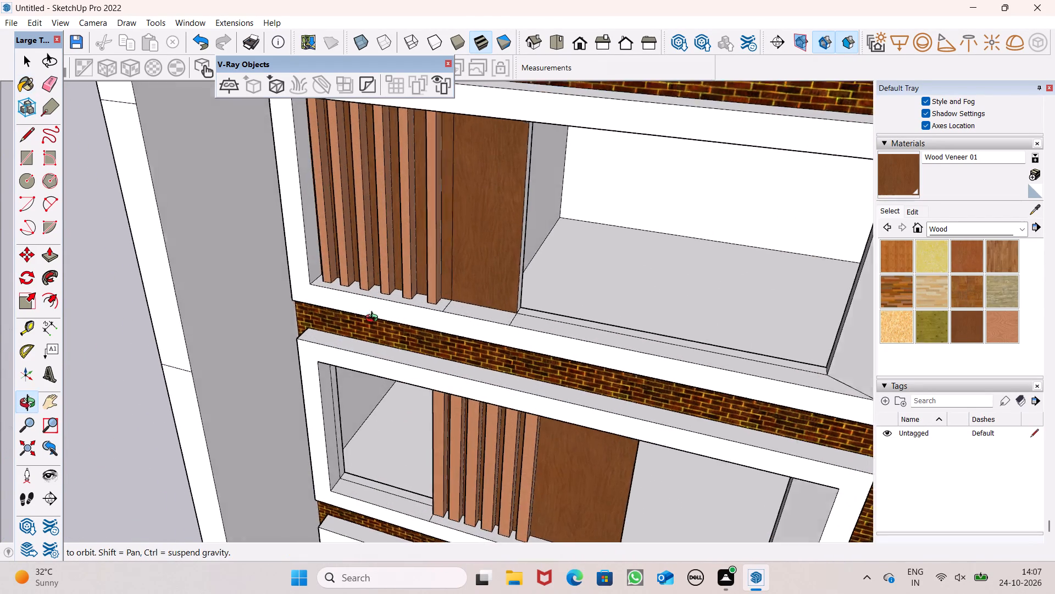
middle_click_drag(374, 320, 303, 322)
scroll(462, 333, "up", 4)
left_click(474, 312)
scroll(513, 244, "down", 5)
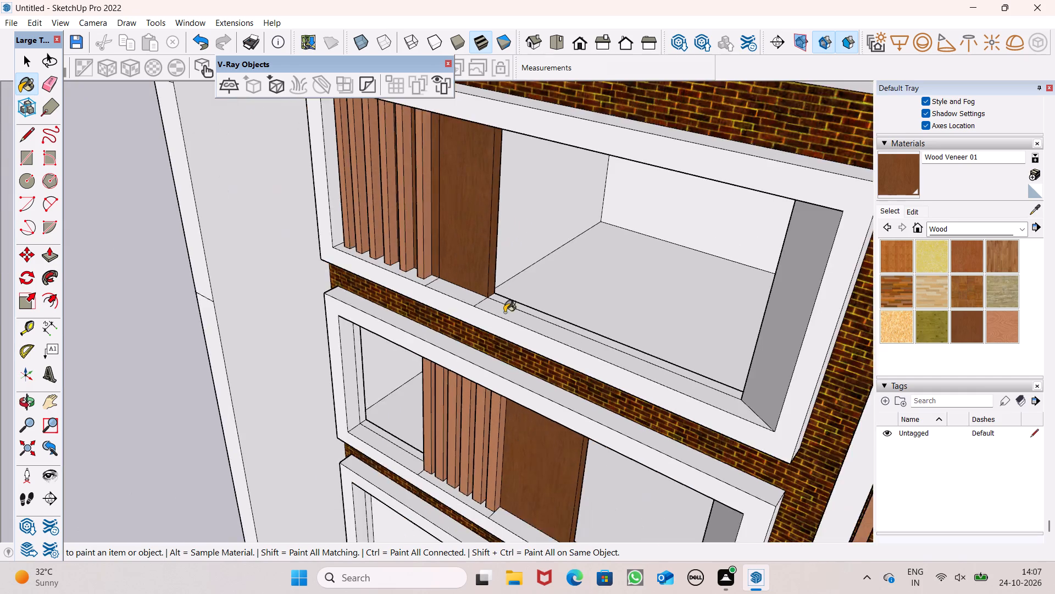
Examine the whole facade from the front to check the painted slat screens and plain panels in all openings.
middle_click_drag(529, 298, 686, 272)
scroll(375, 228, "down", 6)
scroll(387, 311, "up", 1)
middle_click_drag(392, 312, 445, 257)
scroll(411, 214, "down", 2)
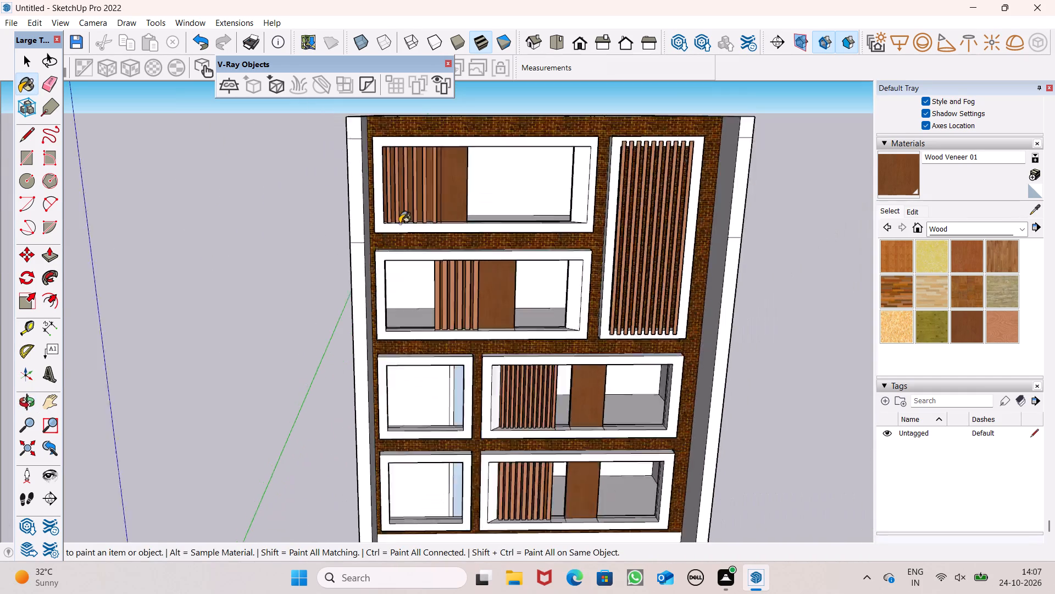
scroll(399, 223, "down", 11)
scroll(464, 266, "up", 6)
key("space")
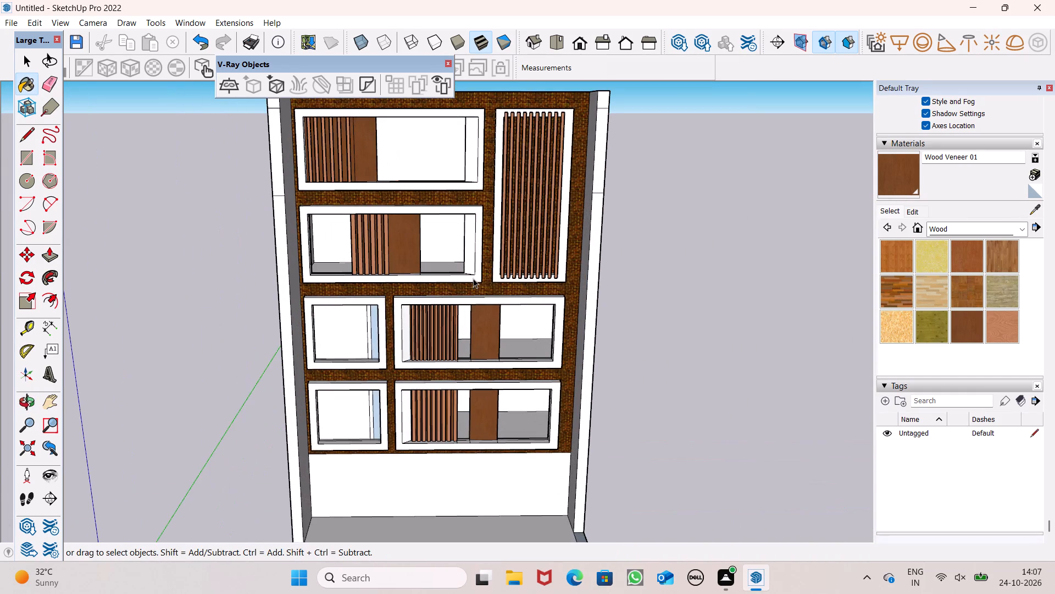
scroll(473, 278, "down", 1)
middle_click_drag(521, 303, 481, 295)
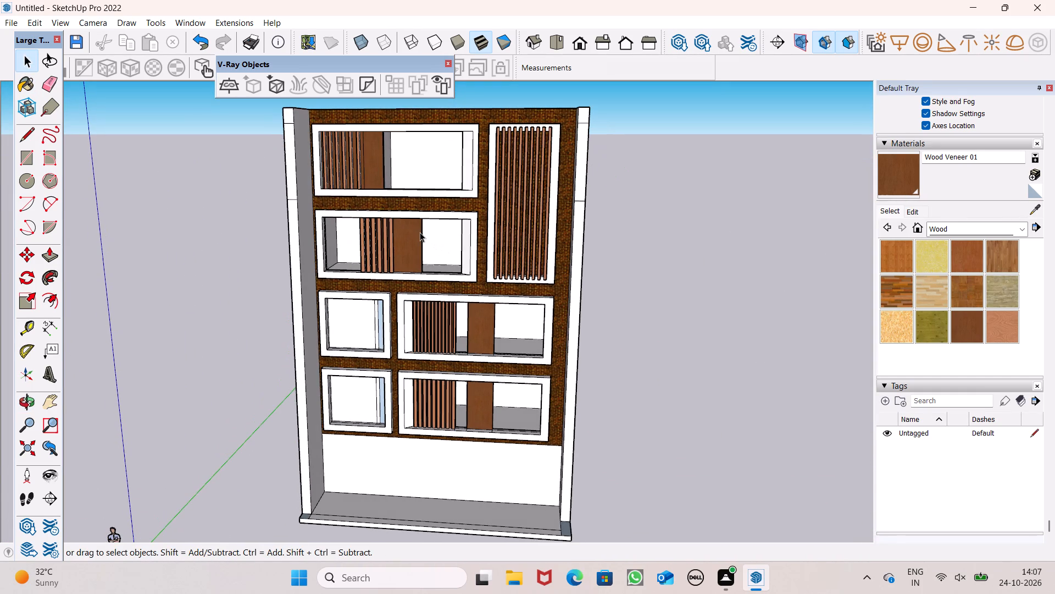
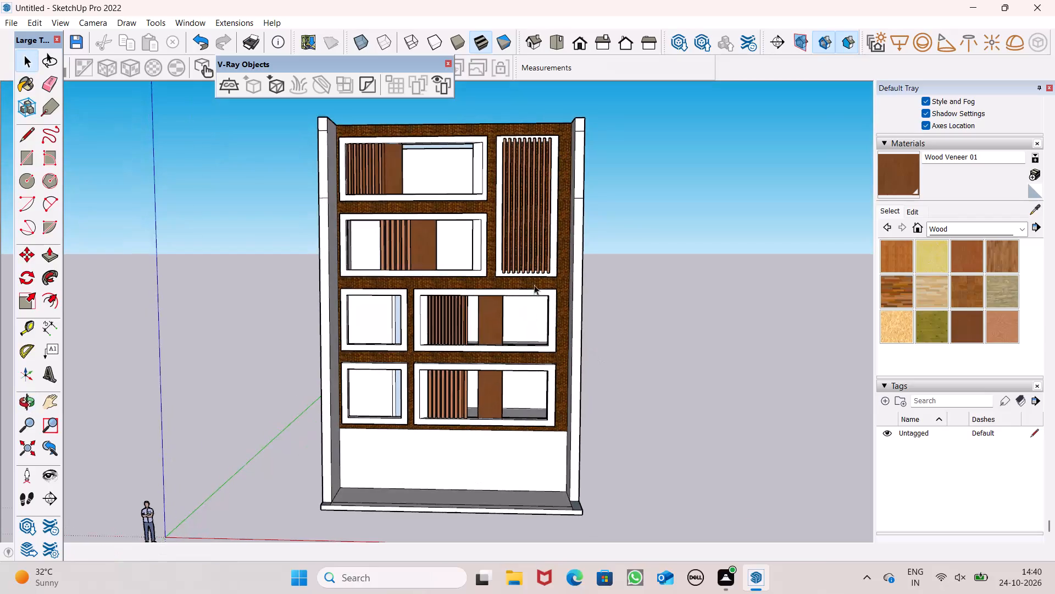
Examine the whole facade from the front and from above, checking the openings and the blank ground-floor wall.
scroll(534, 285, "down", 6)
middle_click_drag(518, 398, 513, 420)
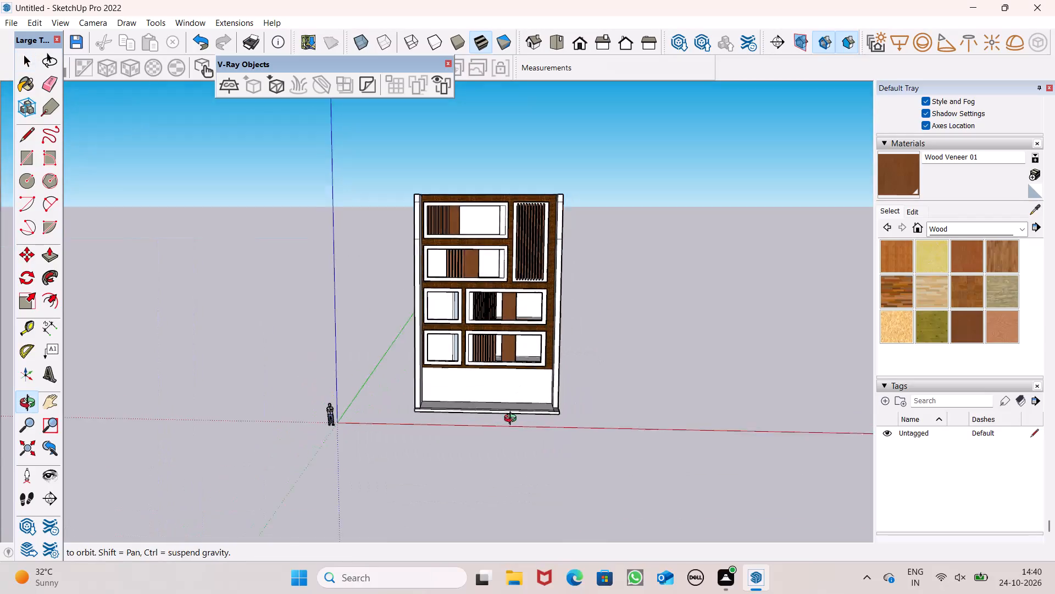
middle_click_drag(513, 420, 499, 496)
scroll(503, 435, "up", 4)
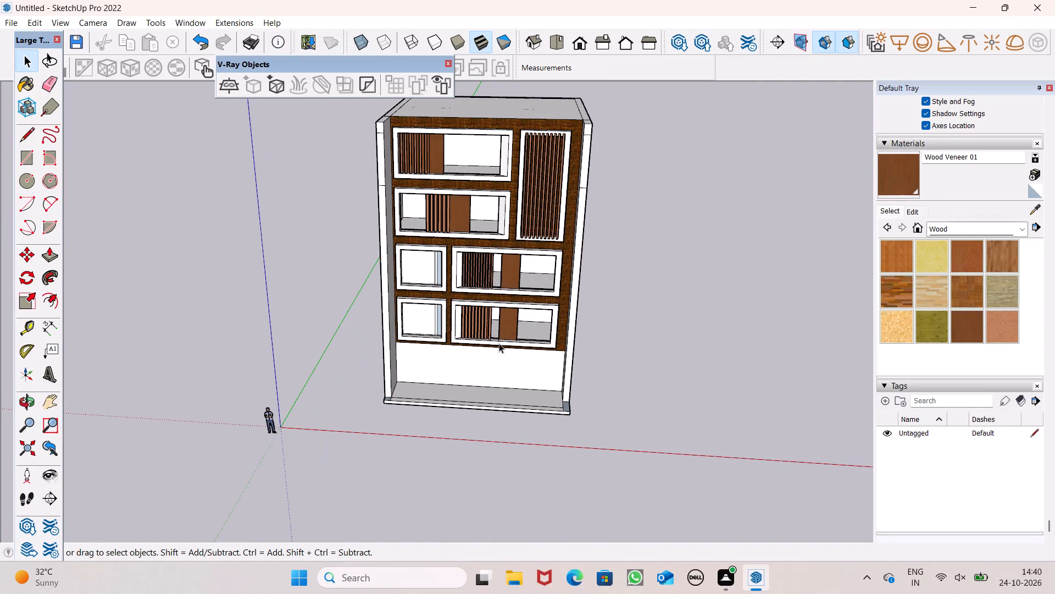
scroll(492, 425, "up", 5)
scroll(491, 406, "down", 4)
scroll(484, 359, "up", 1)
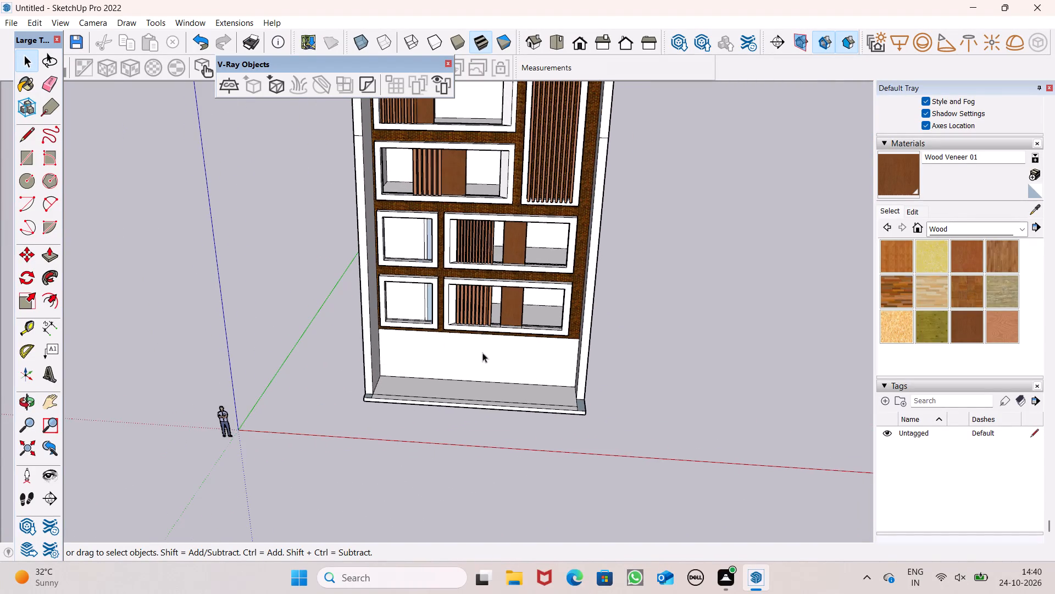
scroll(499, 230, "down", 1)
scroll(459, 193, "down", 5)
scroll(458, 131, "up", 4)
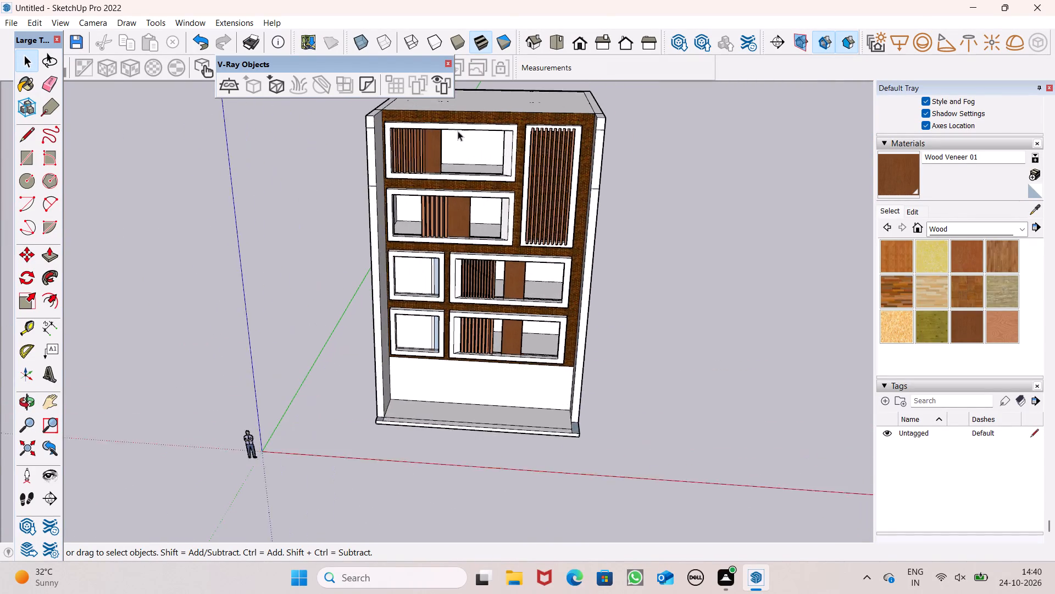
scroll(458, 131, "up", 2)
scroll(153, 219, "down", 1)
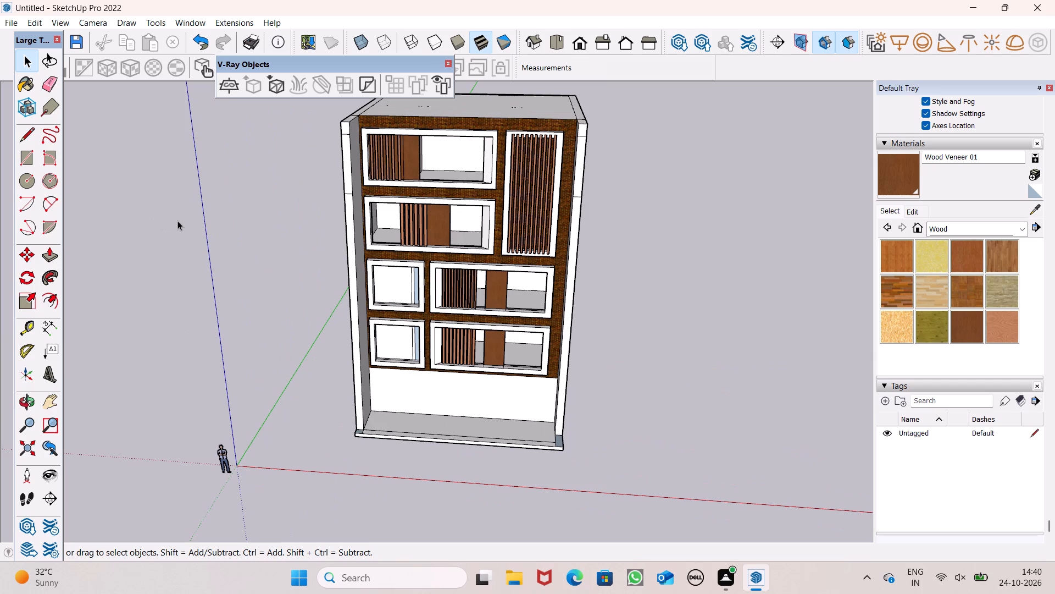
scroll(363, 327, "down", 2)
middle_click_drag(410, 423, 392, 394)
scroll(410, 424, "up", 1)
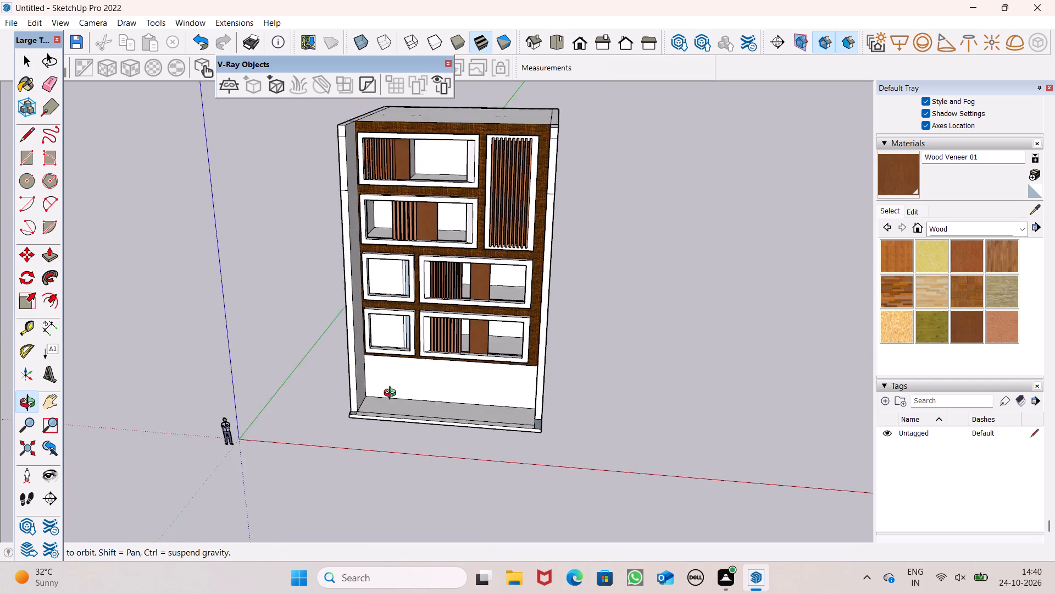
middle_click_drag(392, 394, 423, 331)
scroll(384, 375, "down", 3)
scroll(382, 383, "up", 1)
middle_click_drag(382, 407, 373, 482)
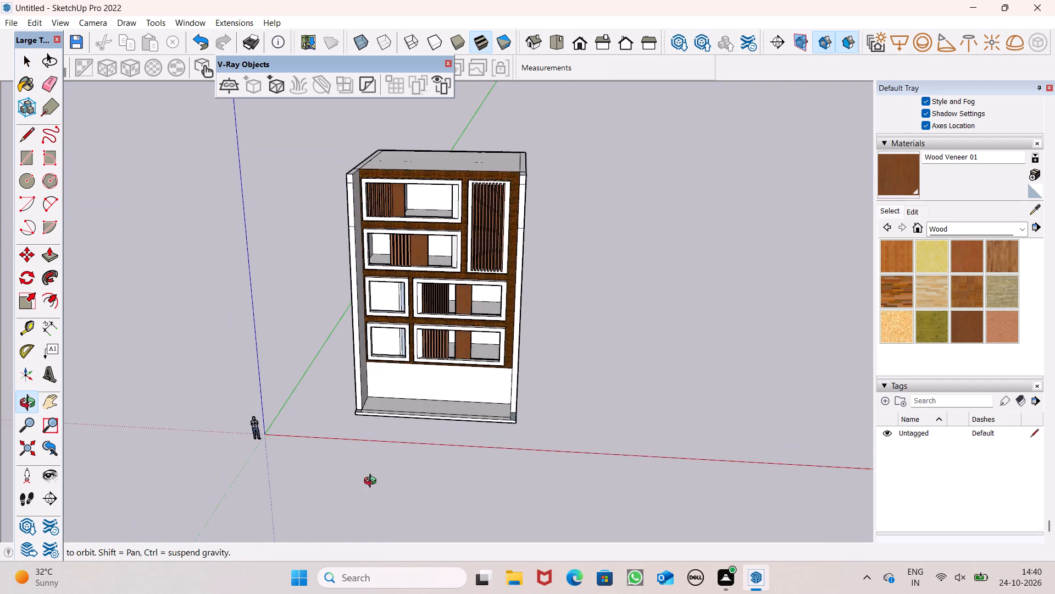
middle_click_drag(373, 482, 392, 408)
scroll(392, 364, "down", 2)
scroll(446, 398, "up", 1)
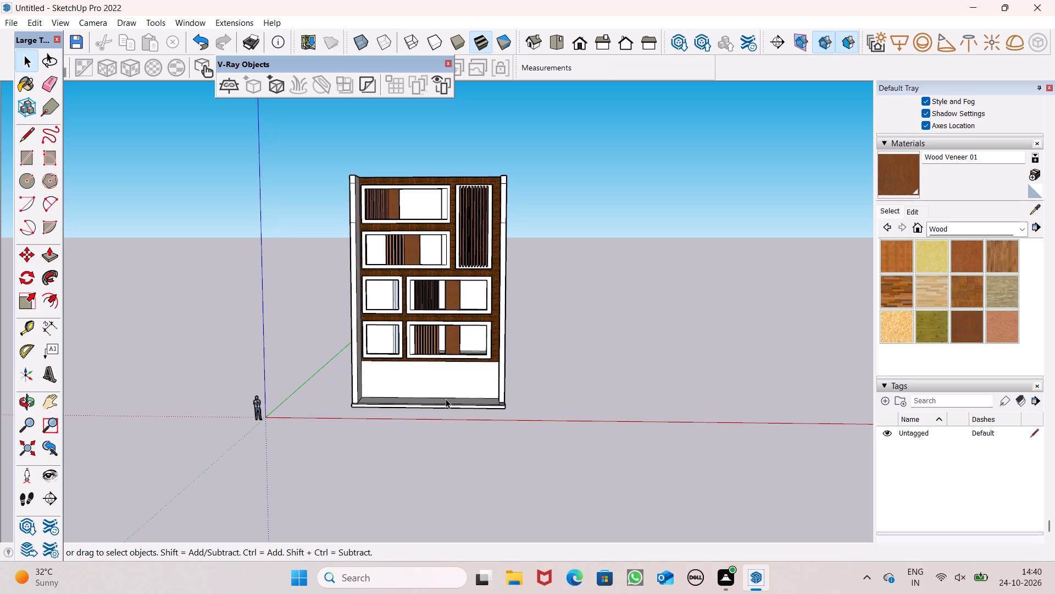
scroll(551, 476, "up", 3)
middle_click_drag(562, 391, 574, 392)
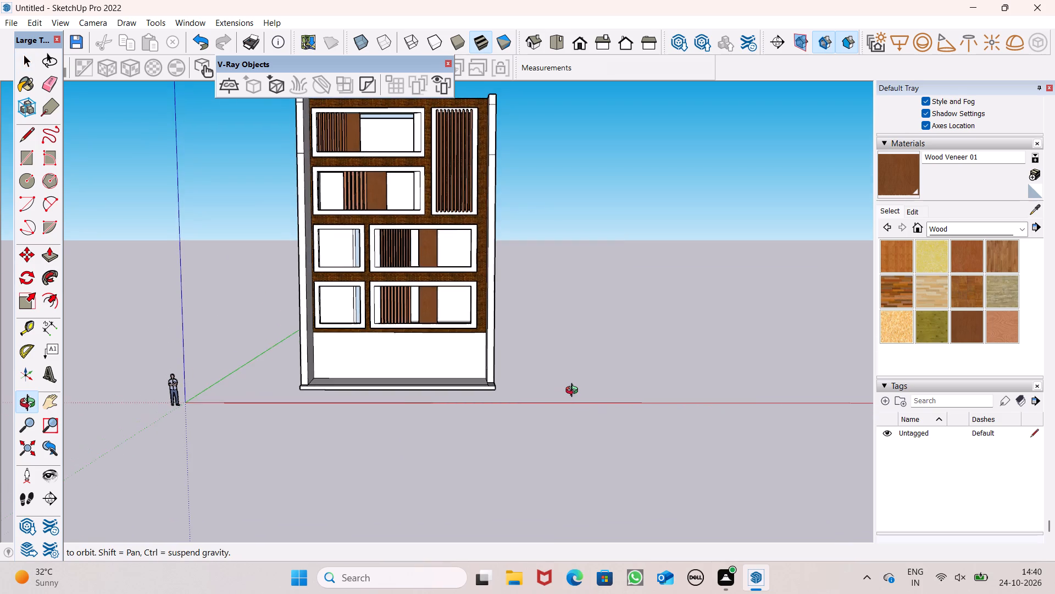
middle_click_drag(574, 392, 574, 403)
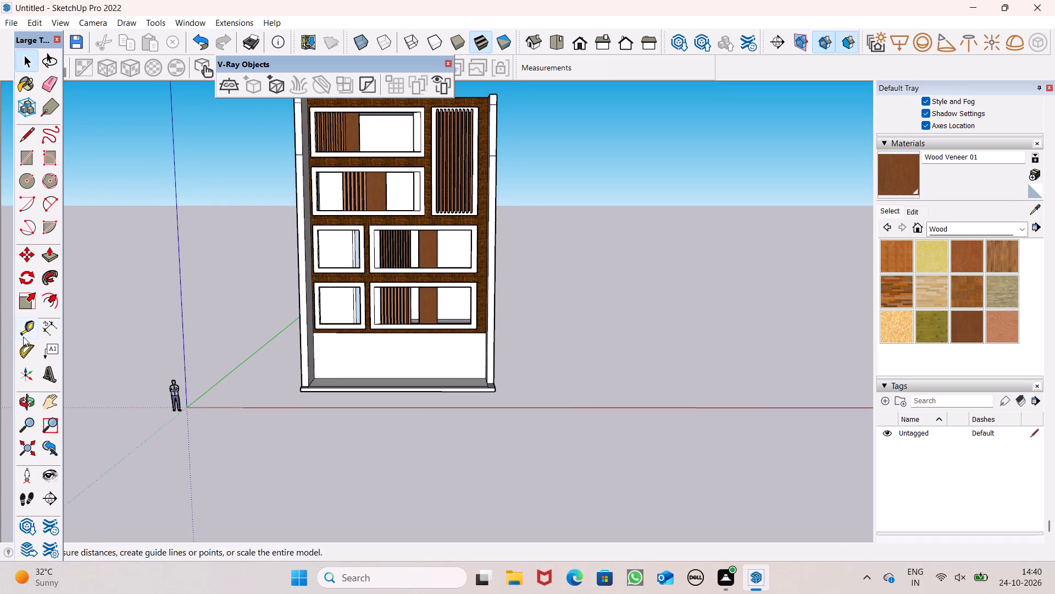
On the blank ground-floor wall, place a vertical guide about 1'4" from the right pillar and a second one 1'5" further left.
left_click(26, 332)
scroll(389, 262, "up", 1)
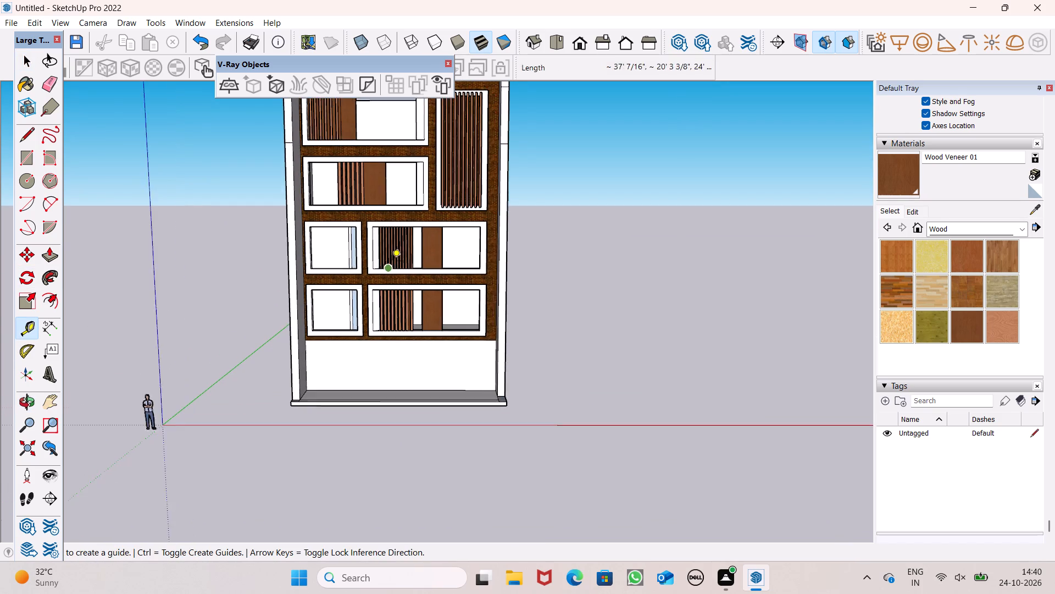
scroll(391, 262, "up", 1)
scroll(393, 262, "down", 1)
middle_click_drag(443, 282, 445, 227)
scroll(435, 239, "up", 2)
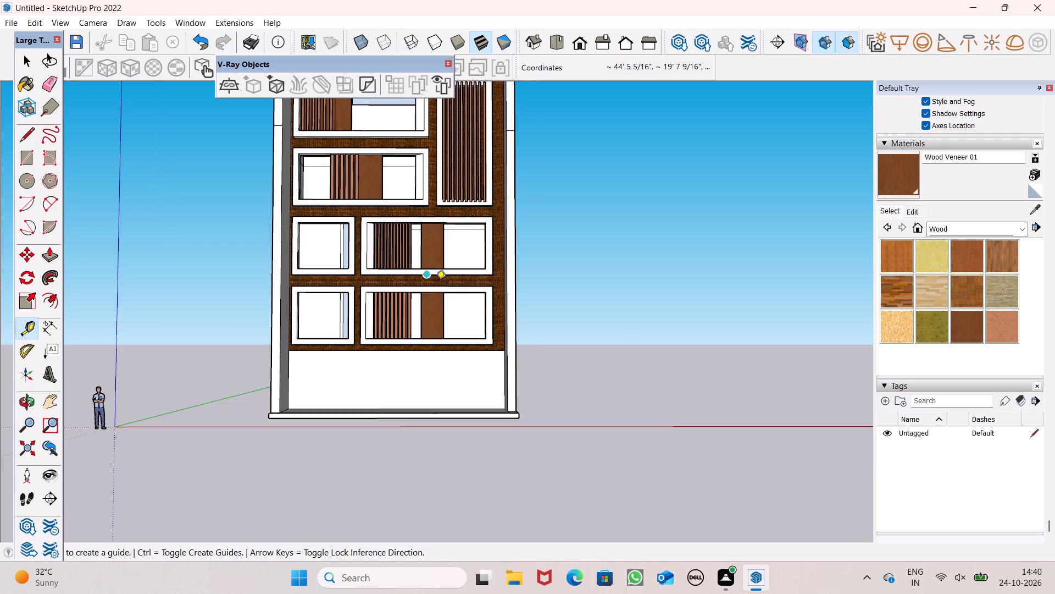
scroll(436, 283, "up", 5)
scroll(449, 389, "down", 3)
scroll(496, 426, "up", 1)
scroll(497, 426, "down", 1)
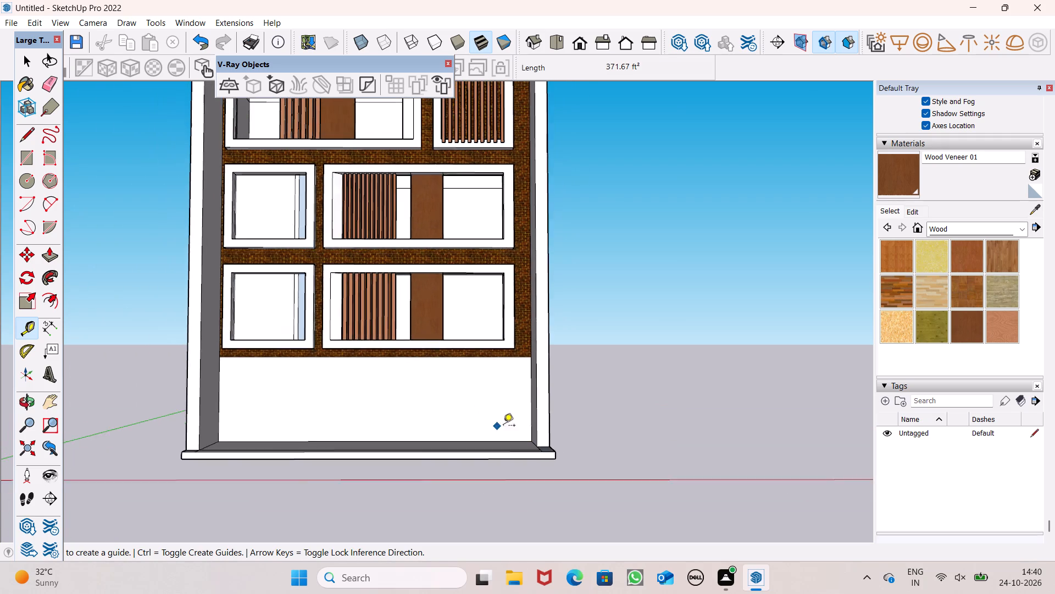
middle_click_drag(503, 426, 520, 489)
scroll(526, 461, "up", 6)
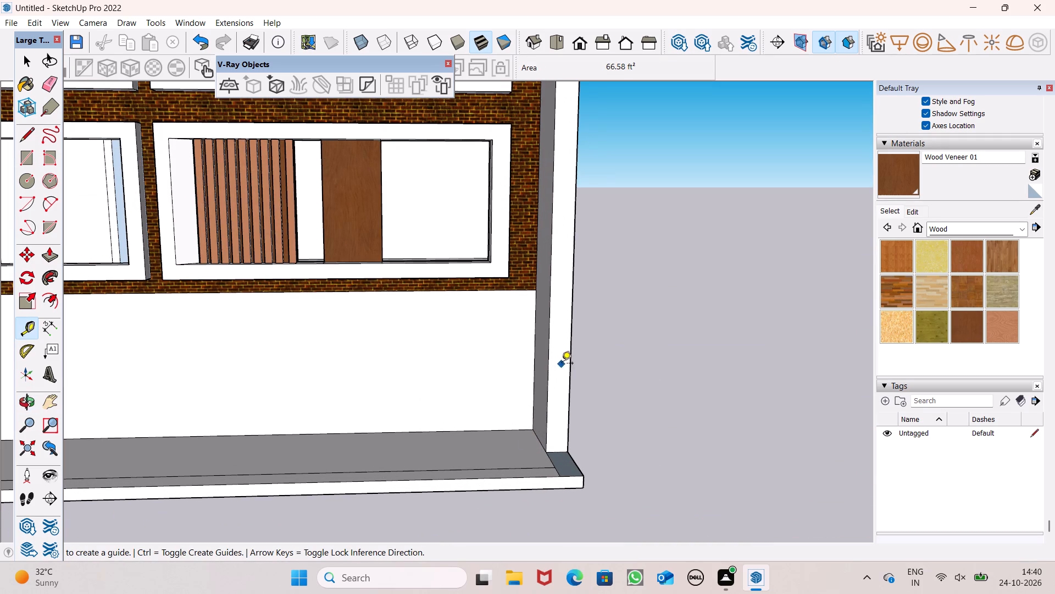
left_click(535, 359)
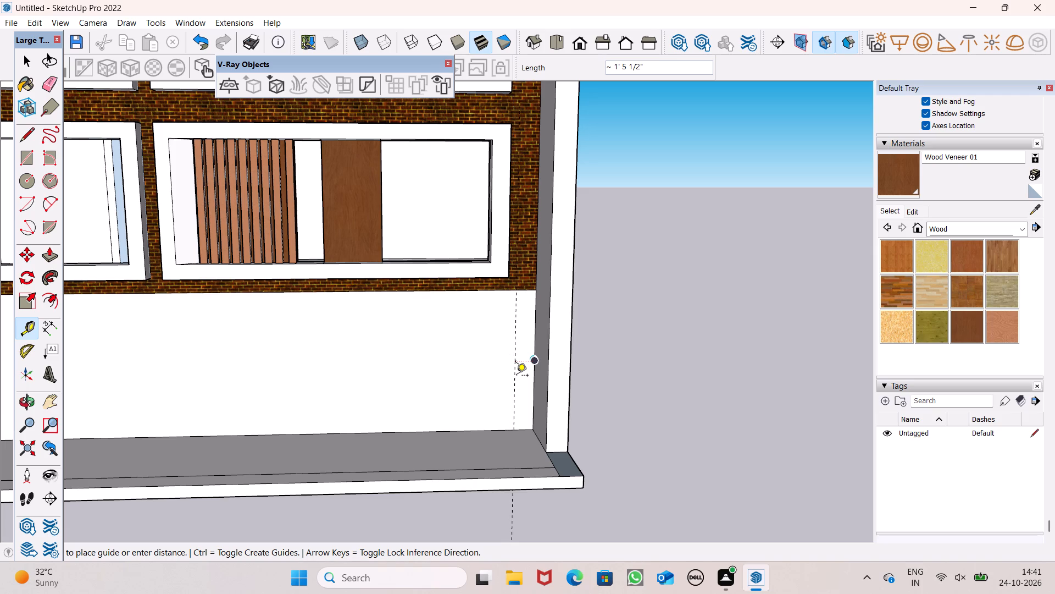
left_click(517, 375)
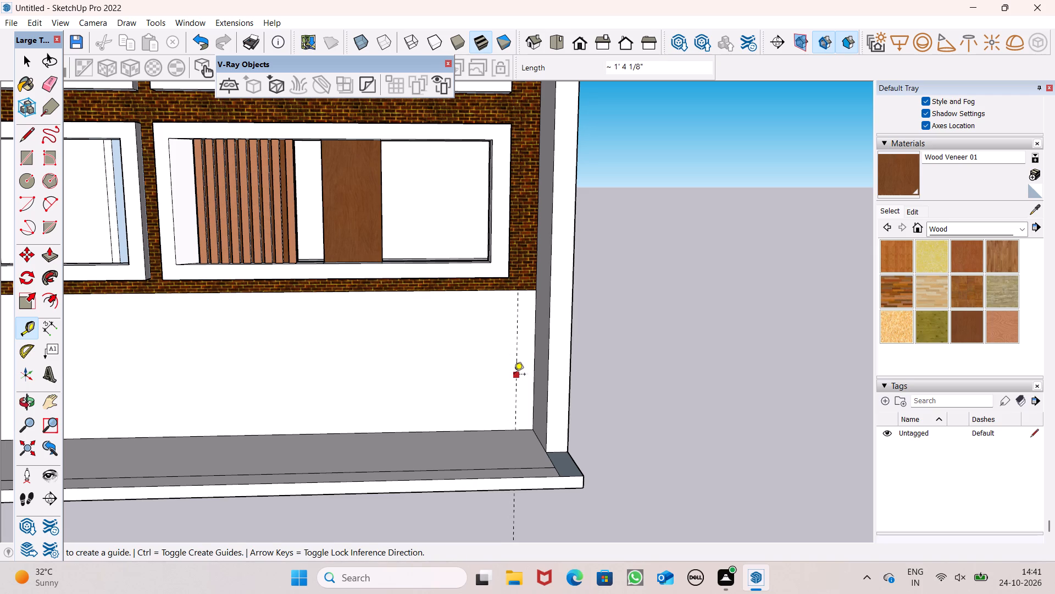
left_click(514, 375)
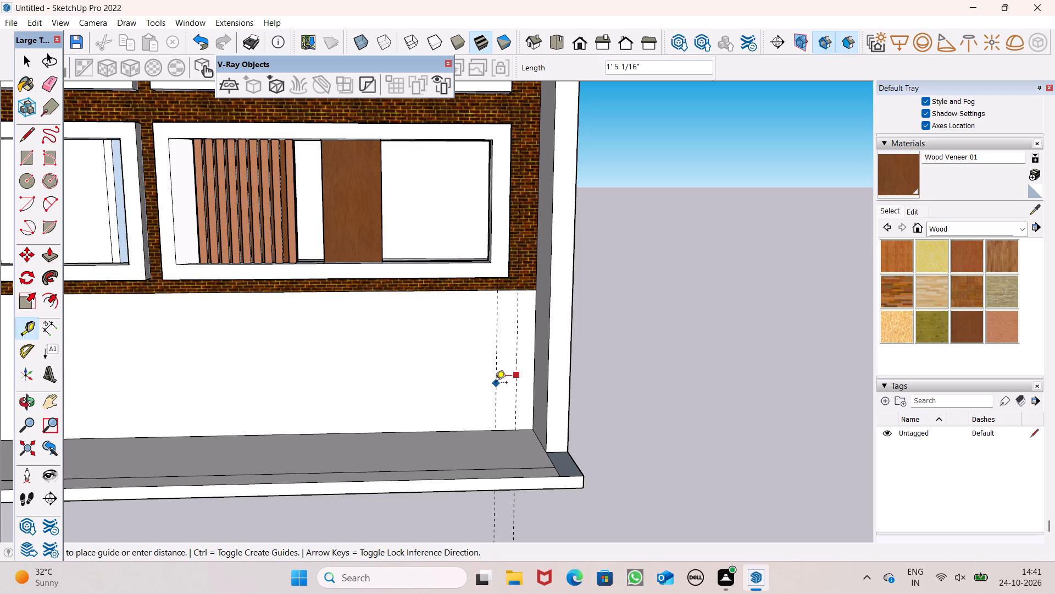
key("F18")
type("1'5\"")
key("Return")
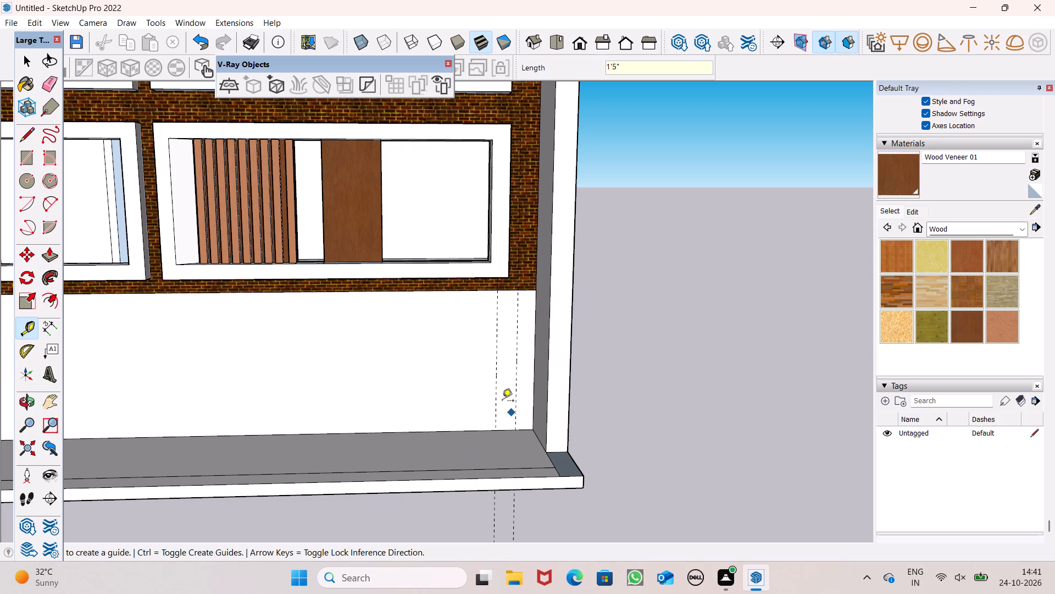
Add a vertical guide about 12'4" left of the second guide, and another 1'5" beyond it.
left_click(495, 371)
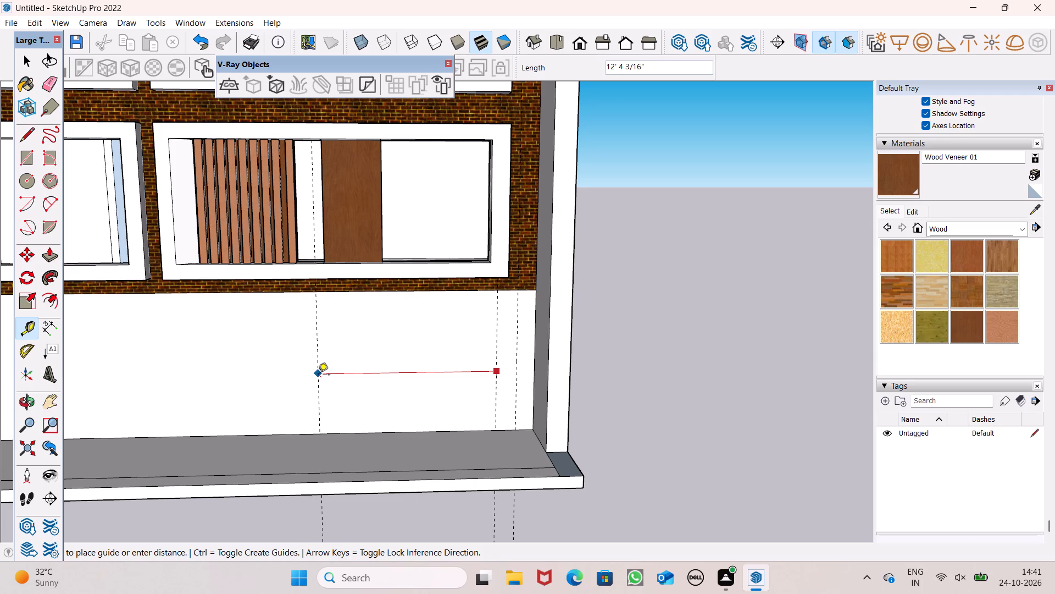
left_click(318, 376)
left_click(318, 376)
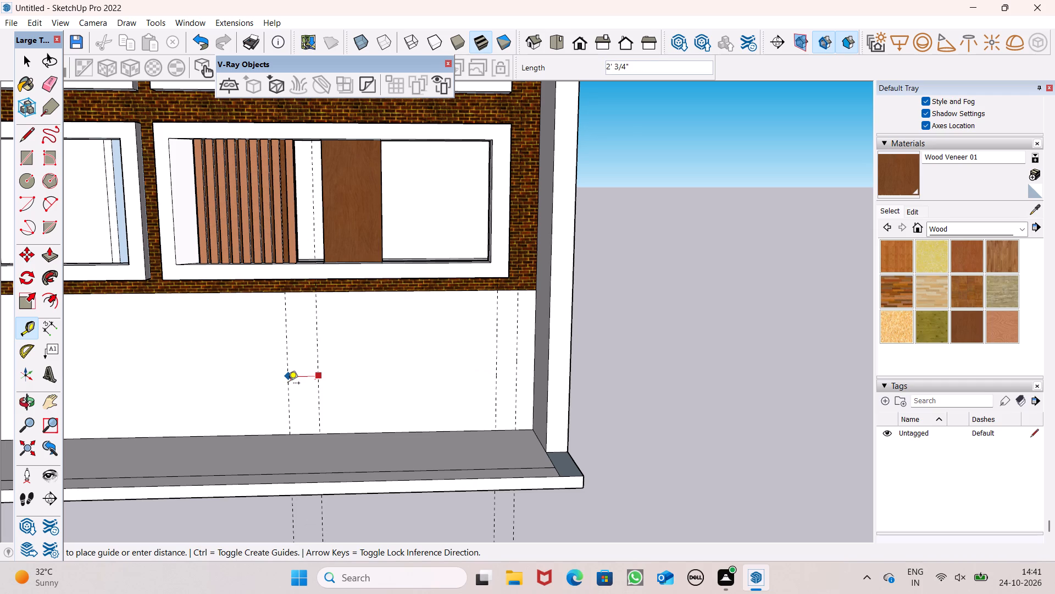
type("1'5\"")
key("Return")
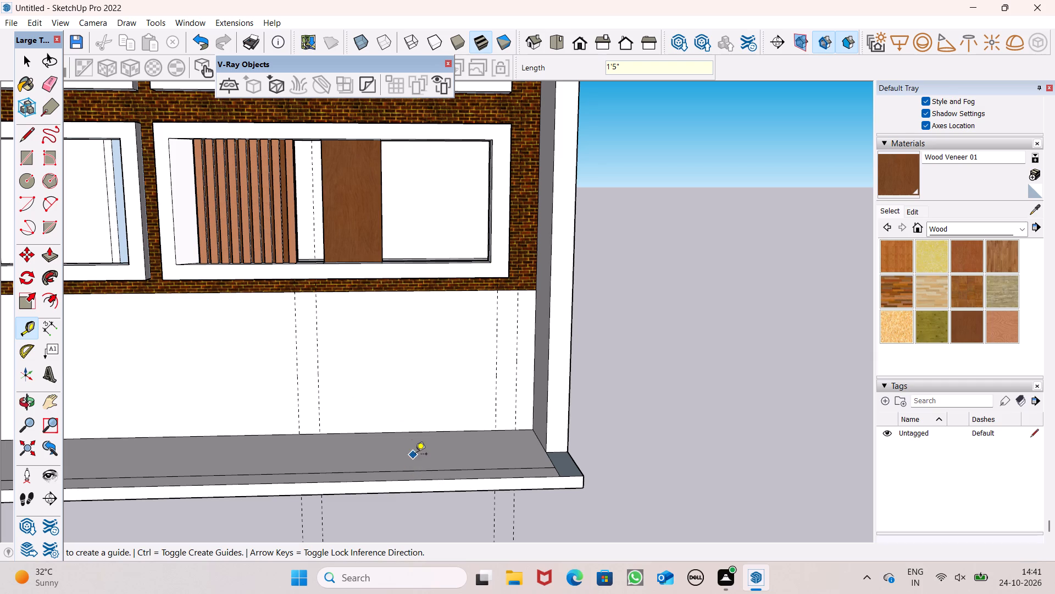
Place a horizontal guide about 3' above the ground-floor wall's base and a second one 1'5" above it.
left_click(383, 432)
left_click(359, 392)
left_click(360, 395)
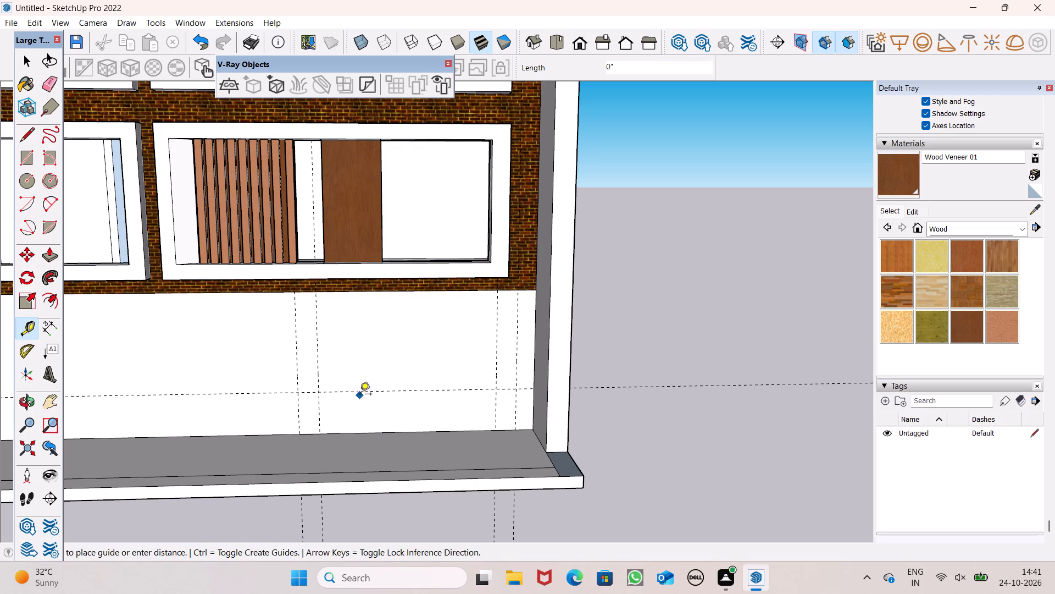
key("space")
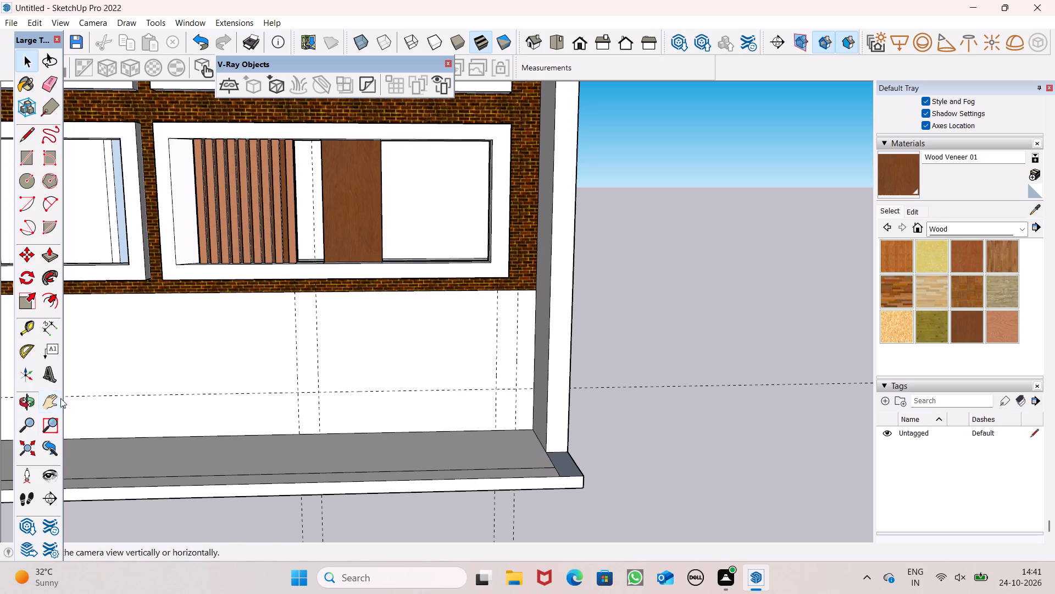
left_click_drag(27, 324, 32, 328)
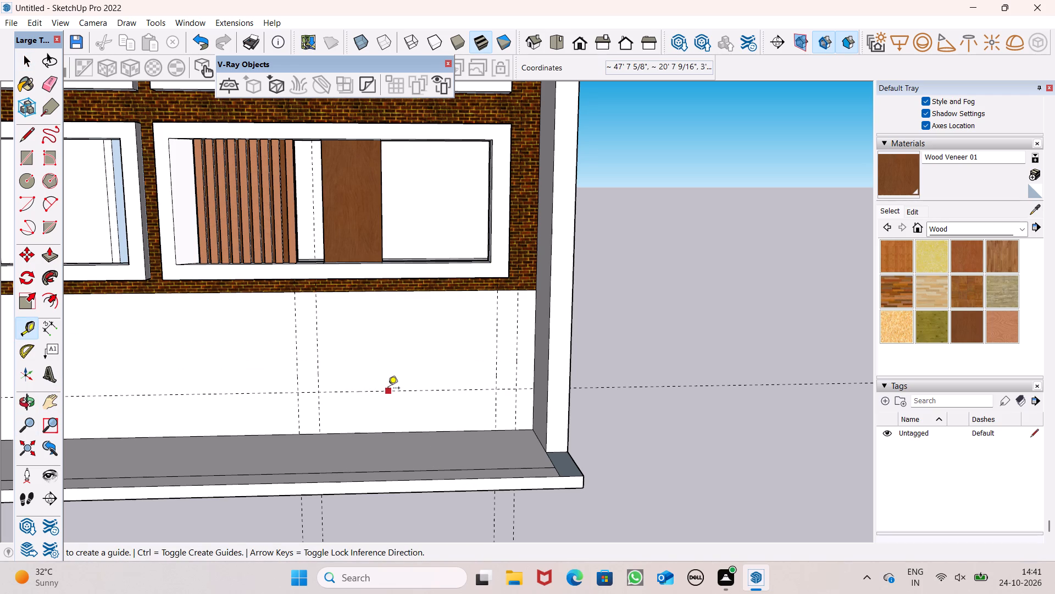
left_click(388, 389)
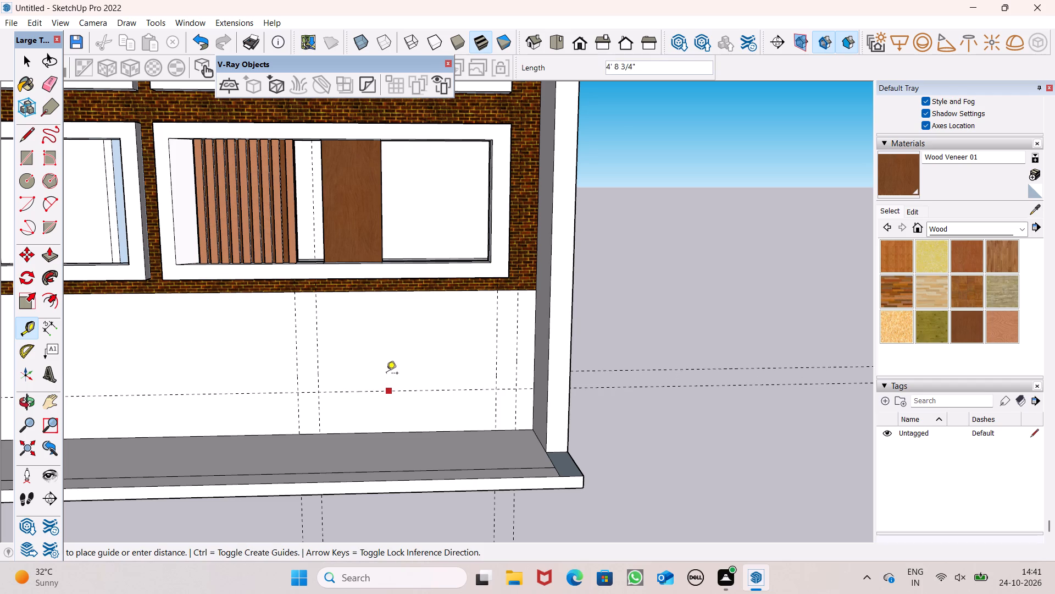
key("1")
type("'5\"")
key("Return")
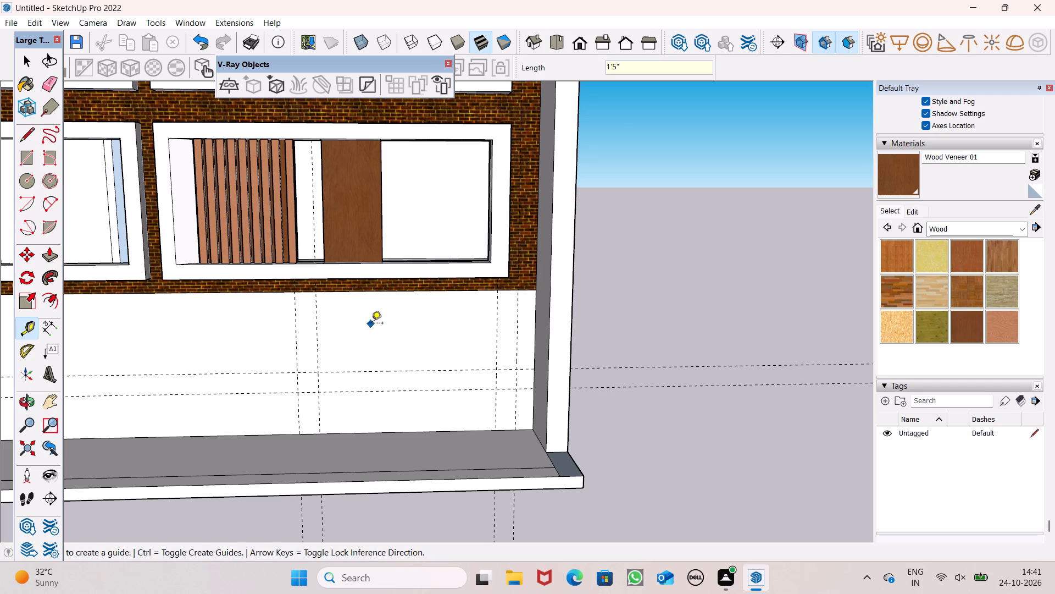
Place a horizontal guide on the ground-floor wall 1' below the lower edge of the brick cladding.
middle_click_drag(384, 332, 390, 239)
scroll(383, 264, "up", 5)
left_click(382, 258)
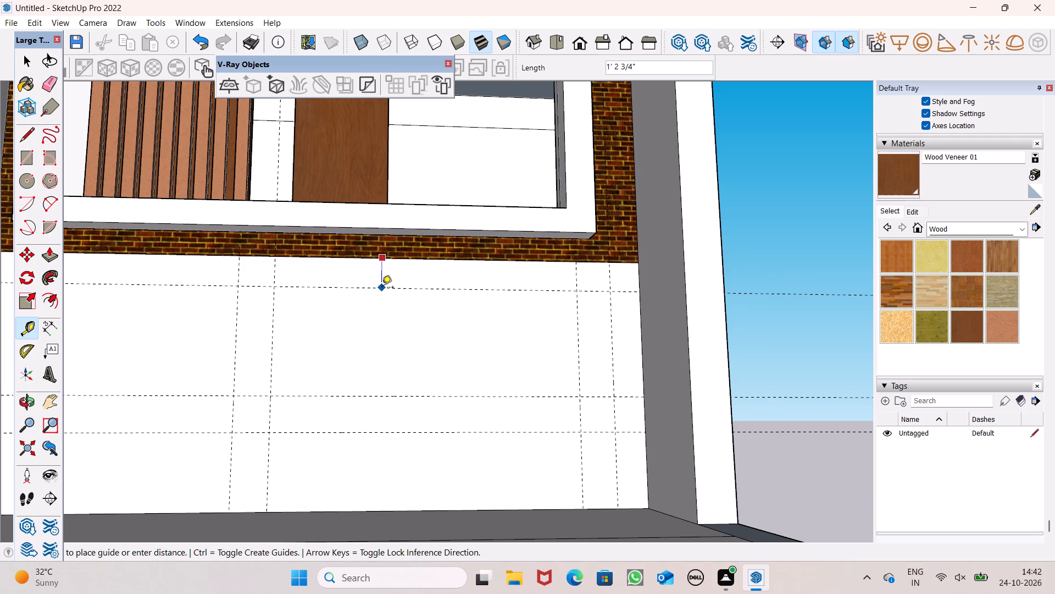
middle_click_drag(382, 299, 379, 331)
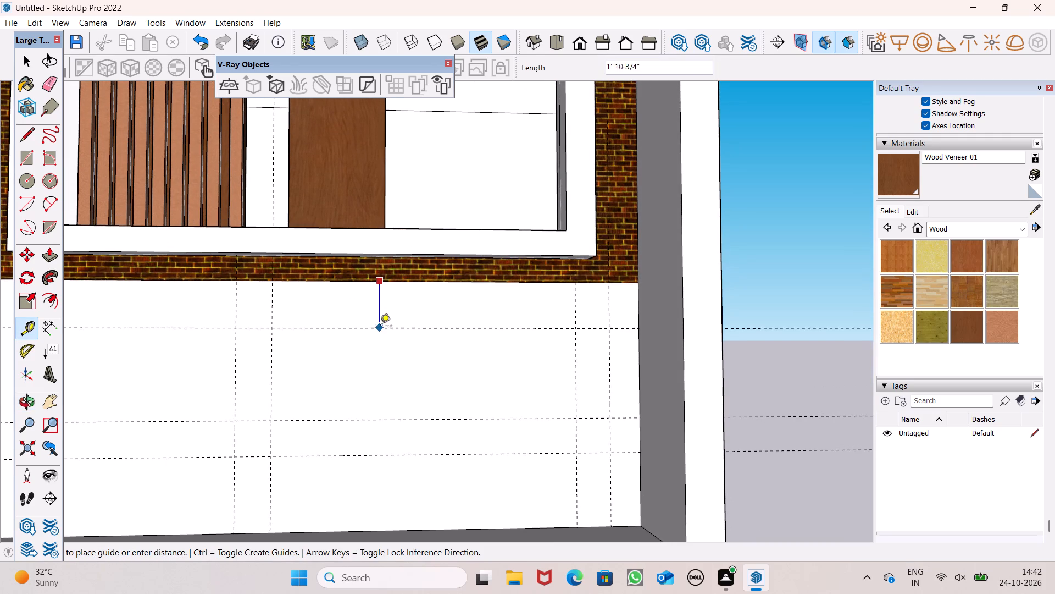
key("1")
key("apostrophe")
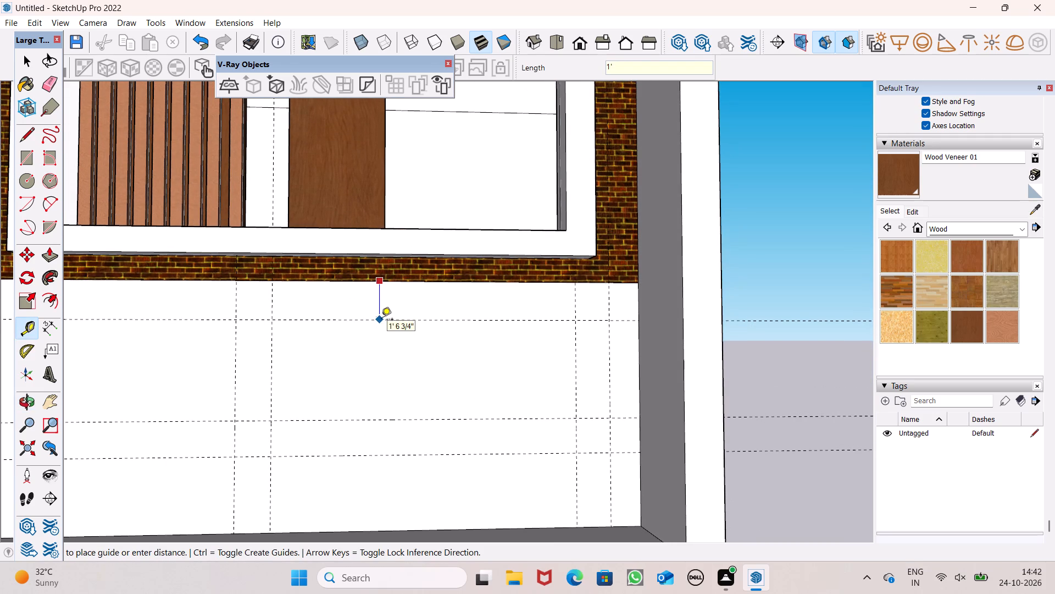
key("Return")
scroll(381, 320, "down", 4)
scroll(415, 321, "up", 1)
middle_click_drag(415, 321, 416, 352)
scroll(419, 316, "down", 3)
middle_click_drag(420, 353, 418, 375)
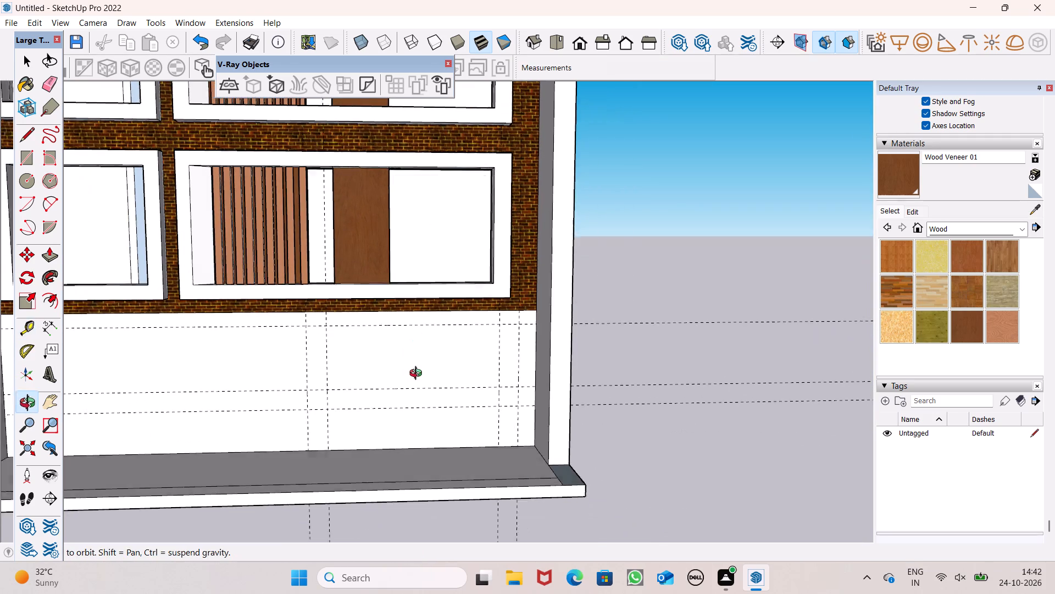
middle_click_drag(418, 375, 418, 381)
scroll(418, 382, "up", 1)
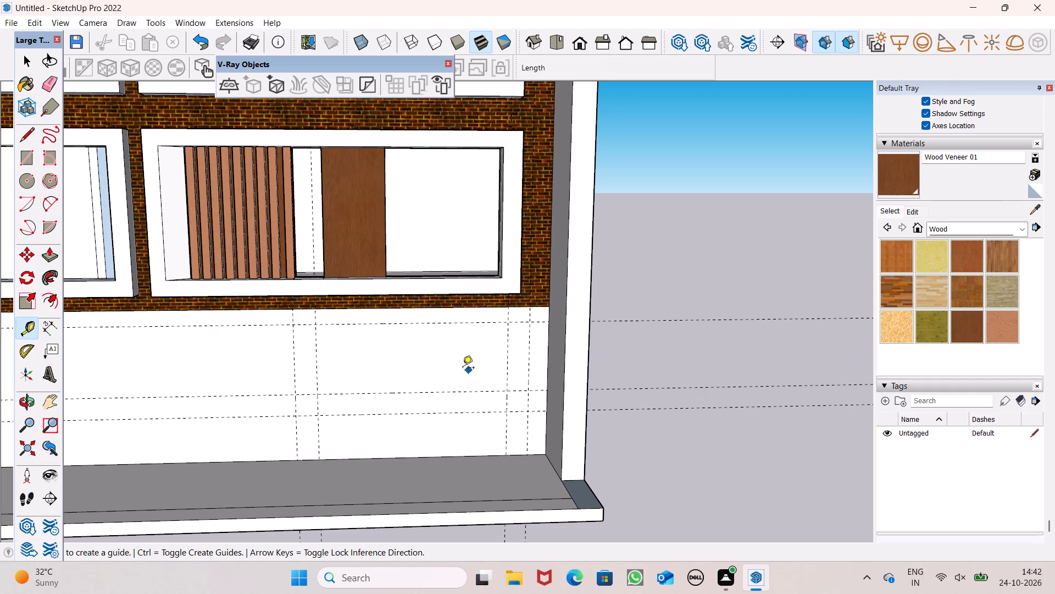
middle_click_drag(460, 383, 454, 413)
key("space")
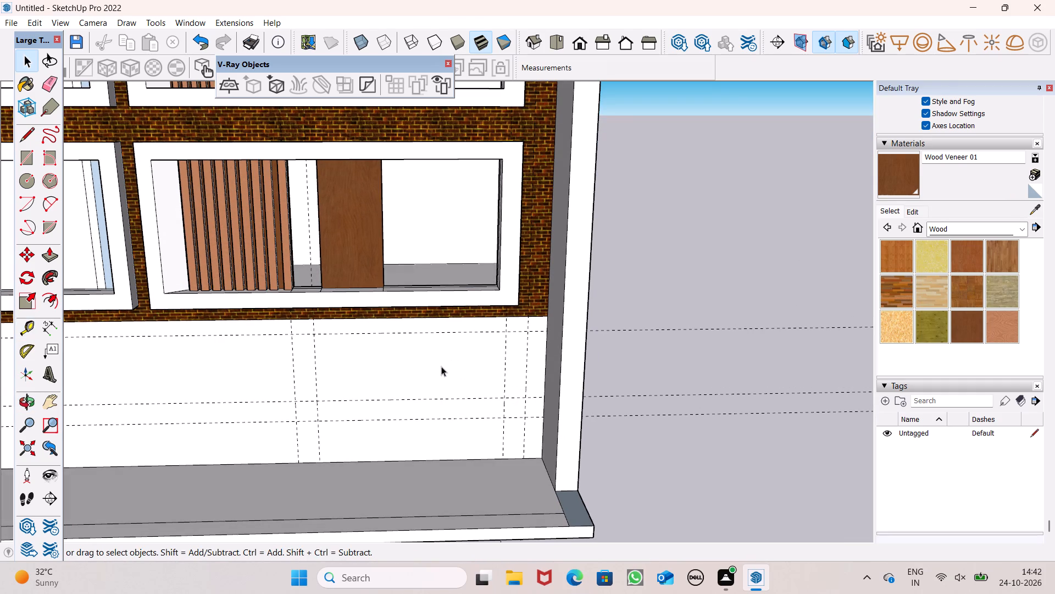
Draw a rectangle about 15'2" by 1' below the brick cladding, between the outer vertical guides and down to the upper horizontal guide.
left_click(25, 158)
scroll(344, 349, "up", 2)
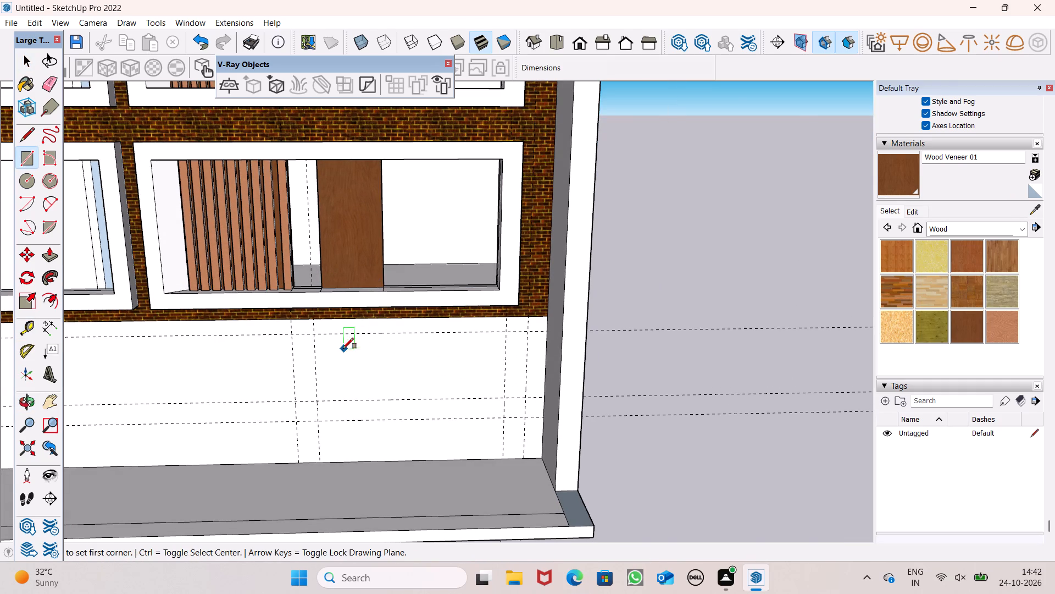
scroll(343, 349, "up", 5)
middle_click_drag(340, 345, 356, 246)
scroll(258, 254, "up", 5)
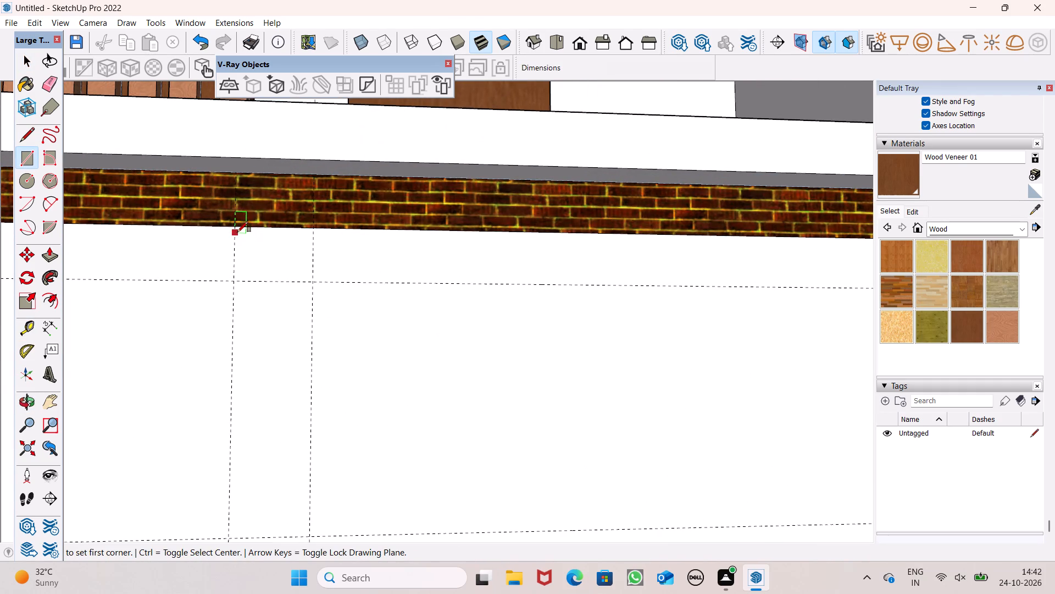
left_click(238, 228)
scroll(232, 274, "down", 5)
scroll(612, 302, "up", 2)
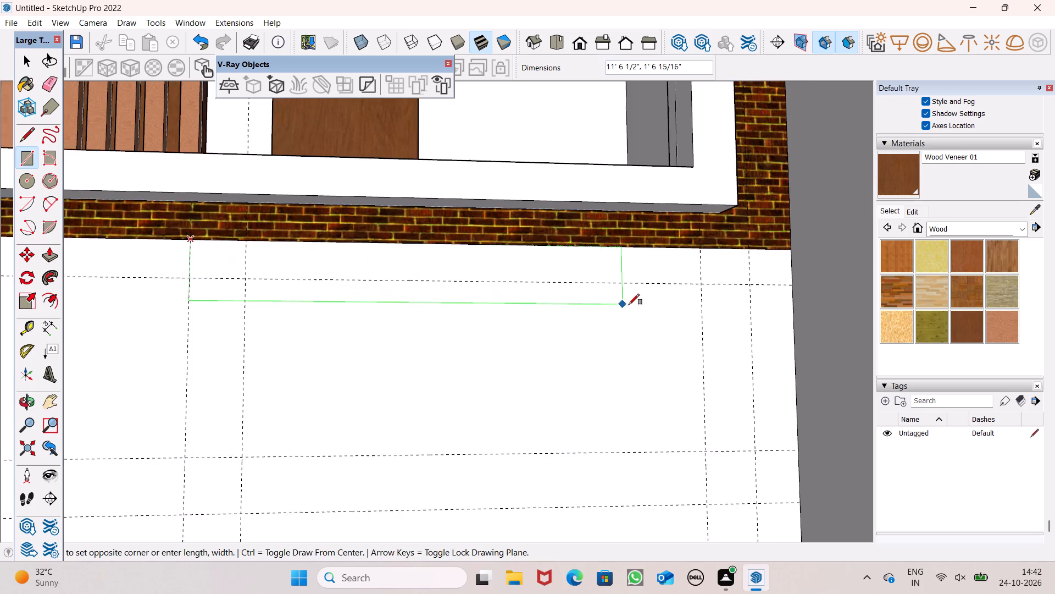
scroll(629, 305, "up", 3)
scroll(705, 294, "down", 5)
scroll(571, 267, "down", 3)
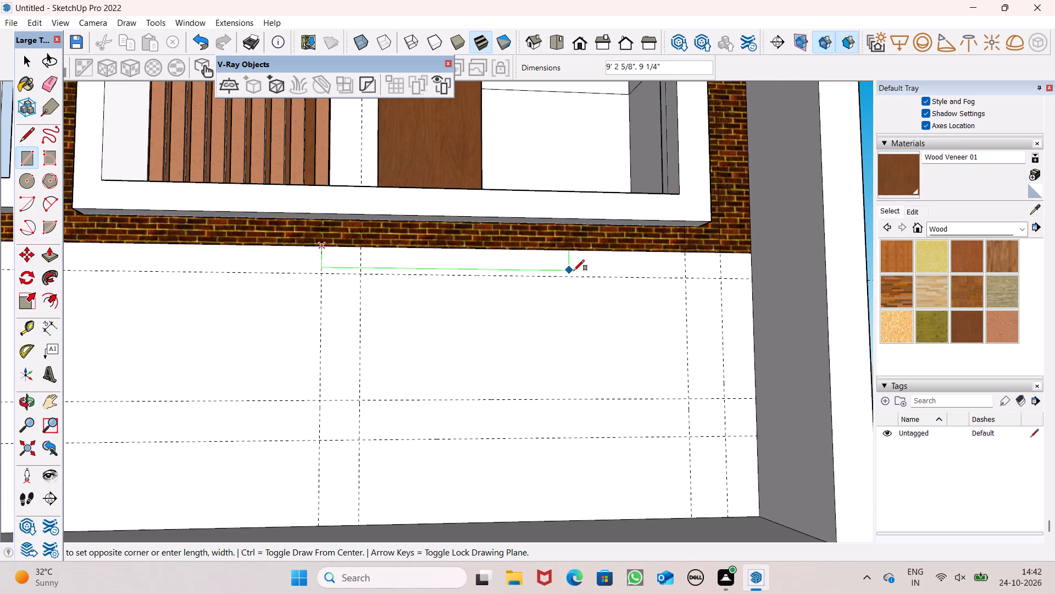
scroll(720, 284, "up", 2)
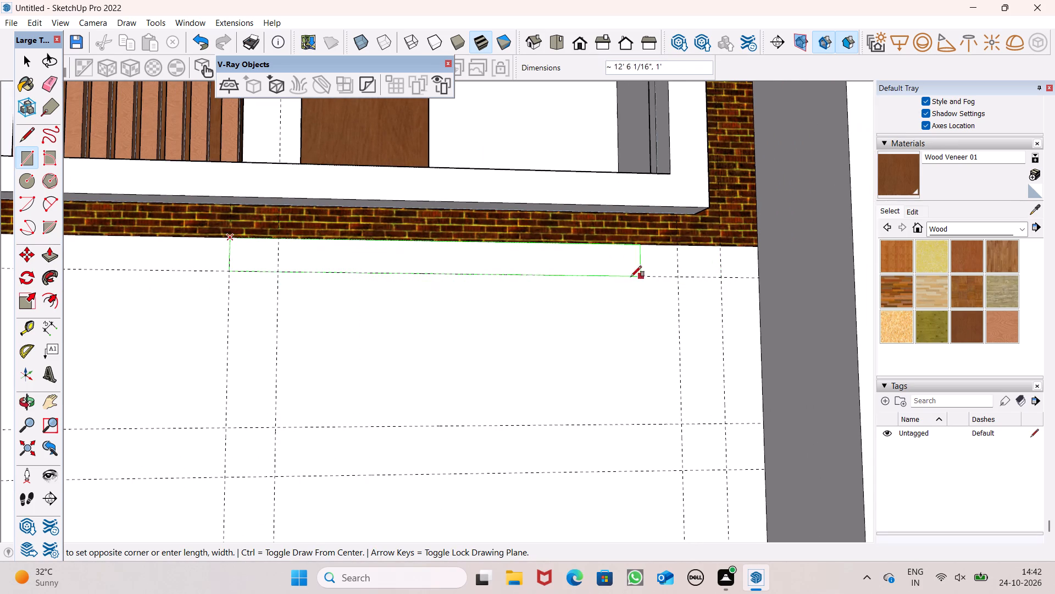
scroll(603, 280, "down", 4)
middle_click_drag(604, 283, 595, 333)
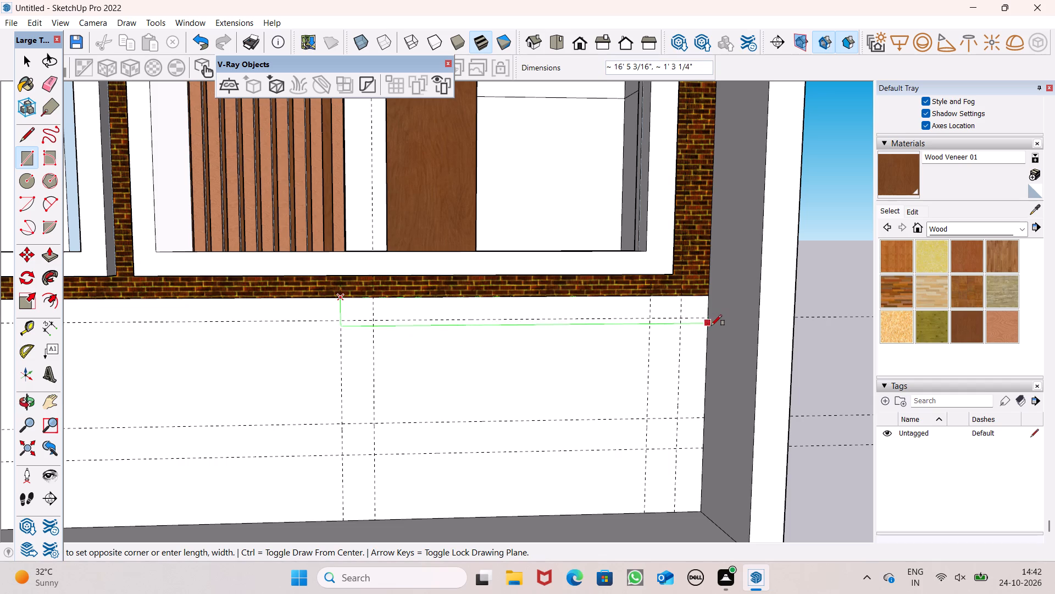
scroll(714, 332, "up", 3)
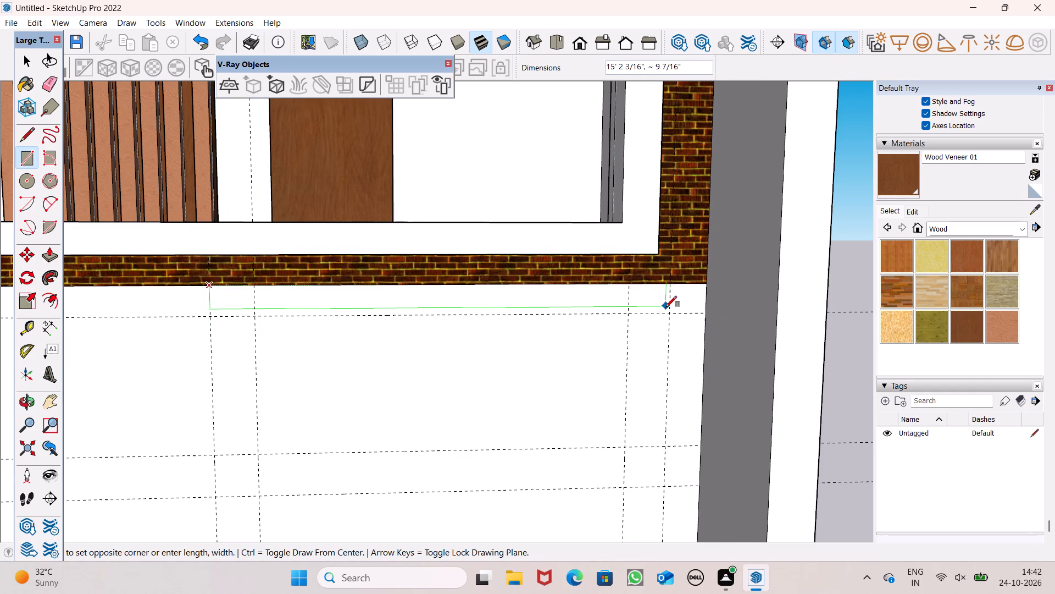
left_click(669, 311)
Draw a rectangle about 15'2" by 1'5" between the two lower horizontal guides, spanning the outer vertical guides.
scroll(668, 259, "down", 2)
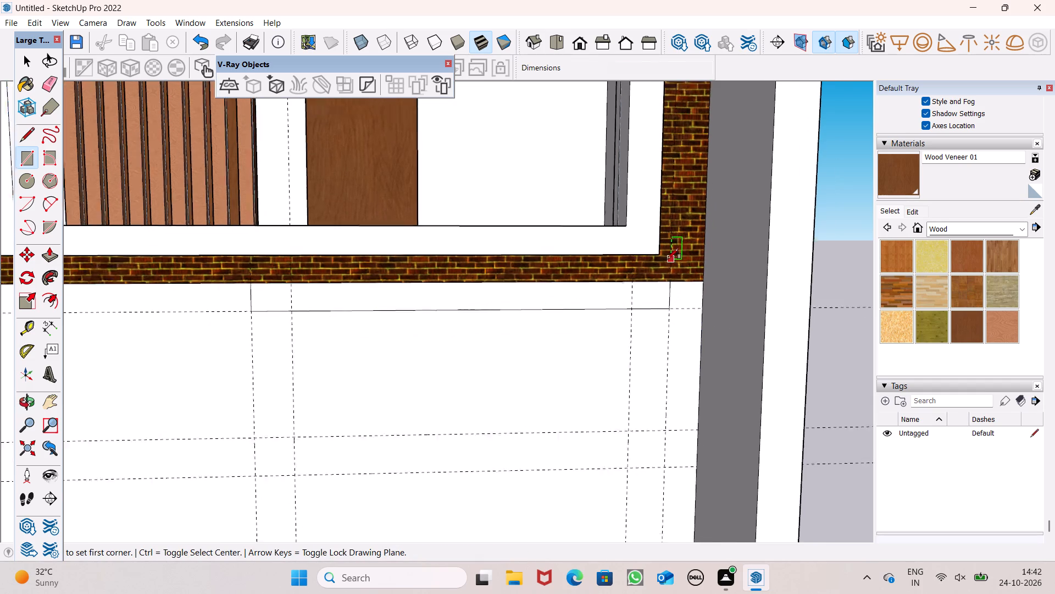
scroll(668, 259, "down", 2)
scroll(445, 448, "up", 3)
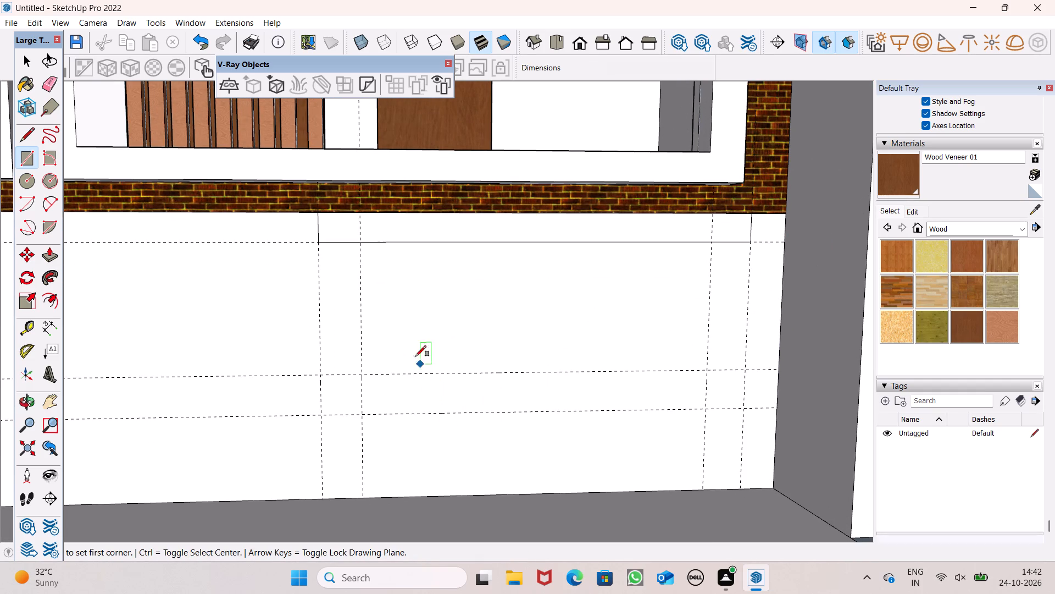
left_click(320, 376)
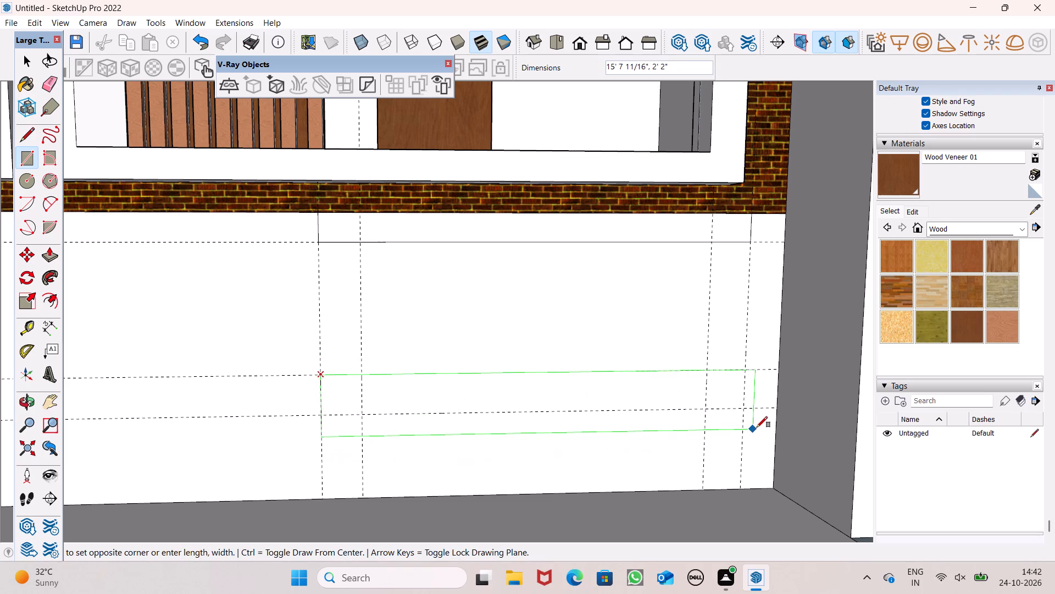
double_click(743, 408)
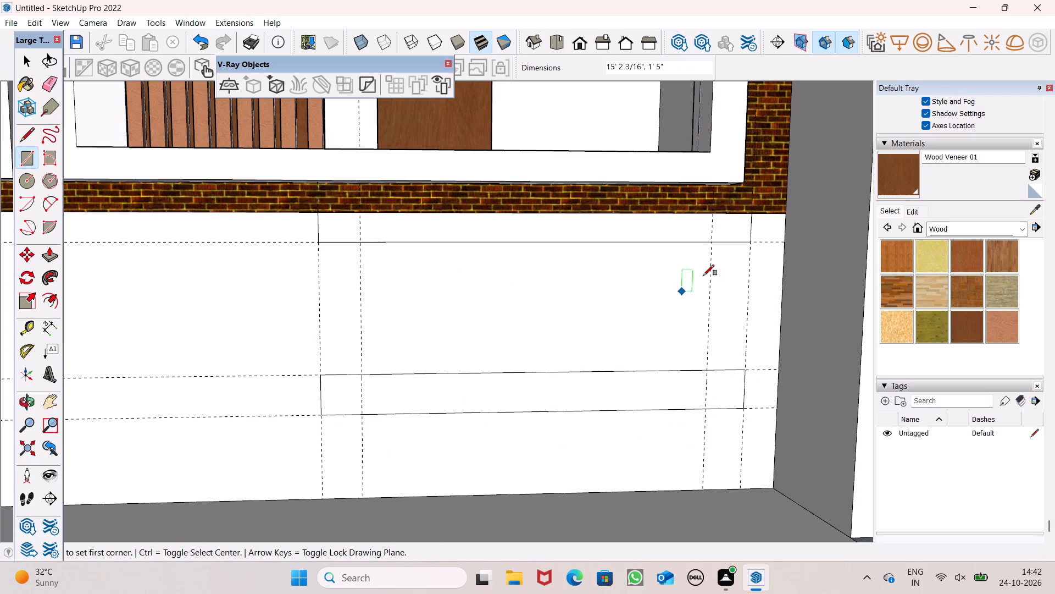
Draw a vertical rectangle about 1'5" by 7' at each end, from the brick's lower edge to the lowest horizontal guide.
left_click(714, 215)
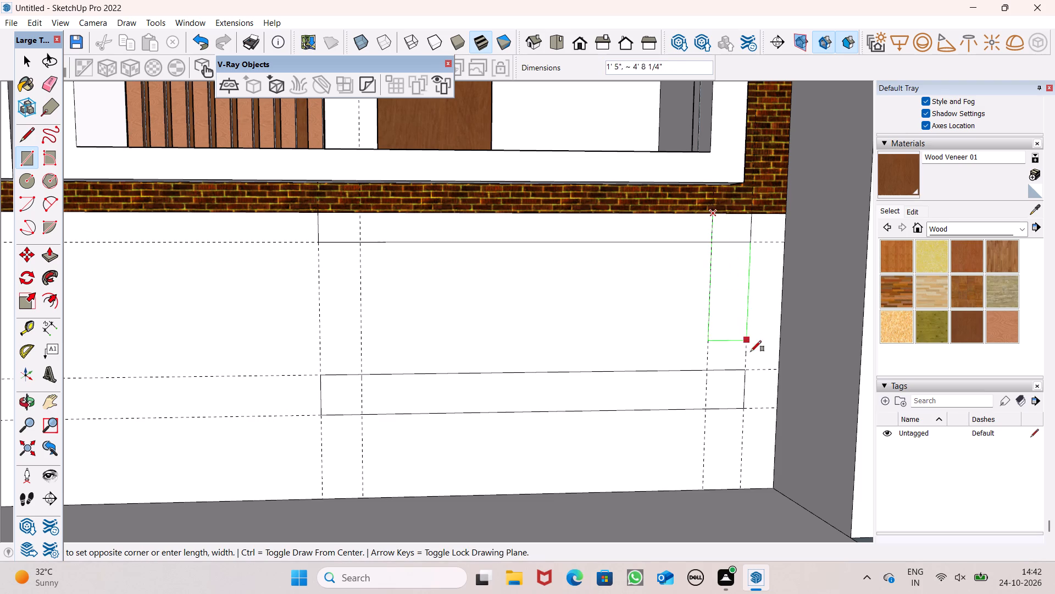
left_click(742, 408)
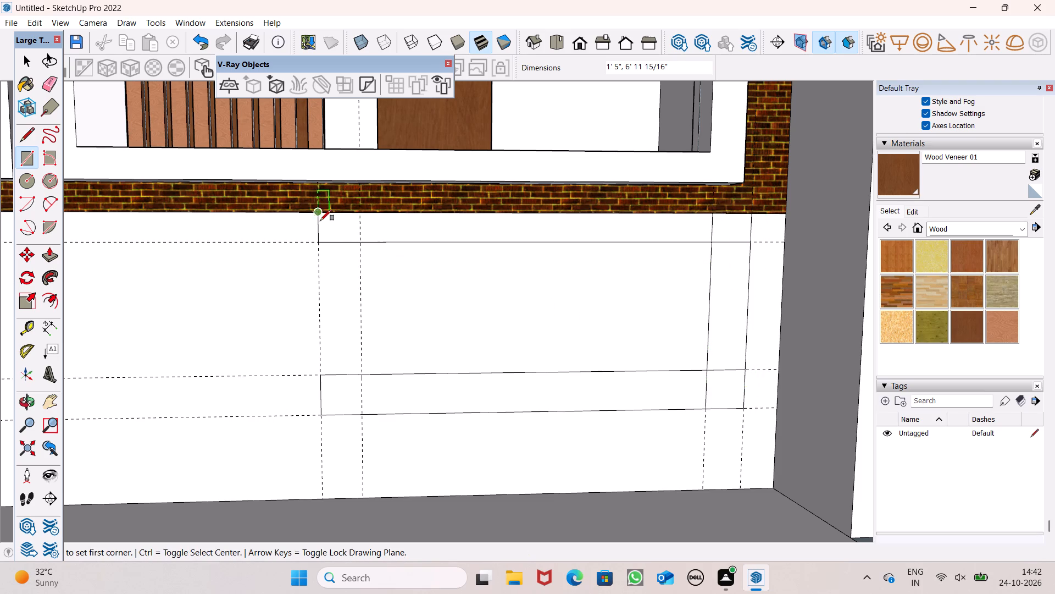
left_click_drag(317, 211, 319, 216)
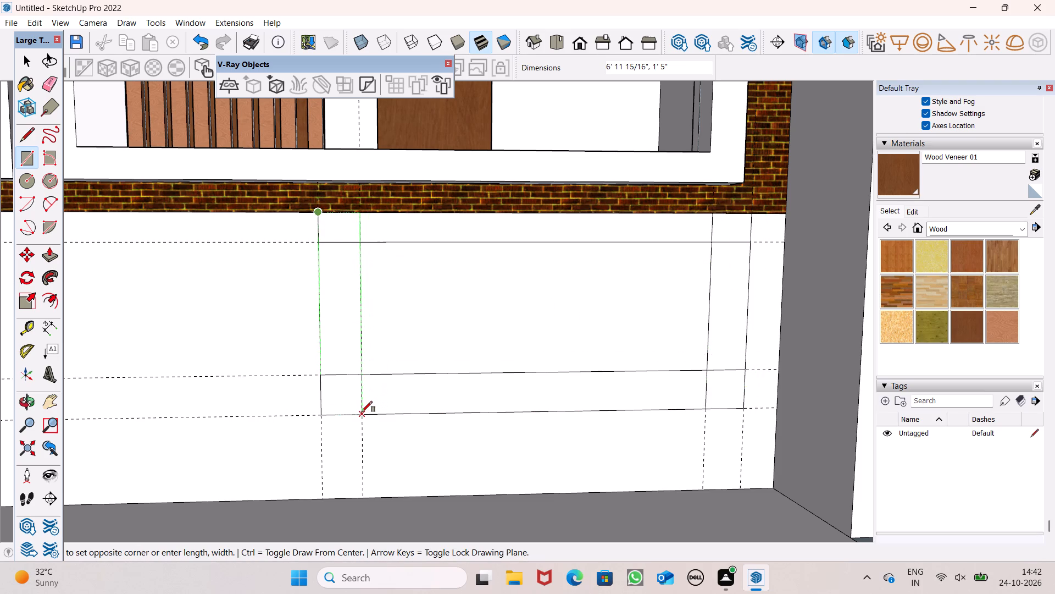
left_click(362, 412)
key("space")
Erase all the horizontal and vertical construction guides around the ground-floor wall.
scroll(429, 298, "down", 6)
scroll(494, 292, "down", 6)
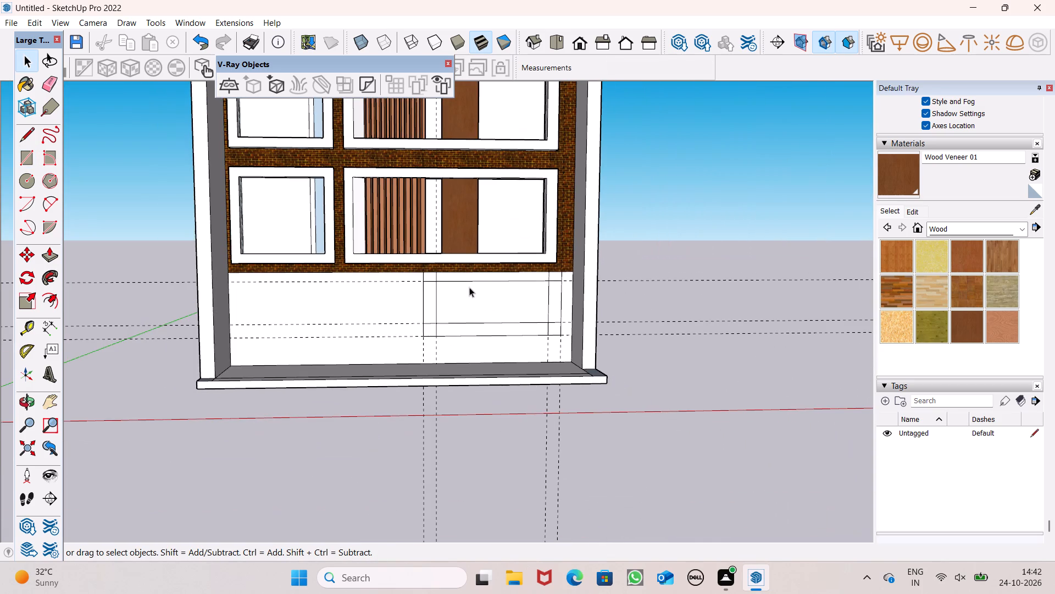
left_click(50, 81)
left_click_drag(163, 245, 162, 340)
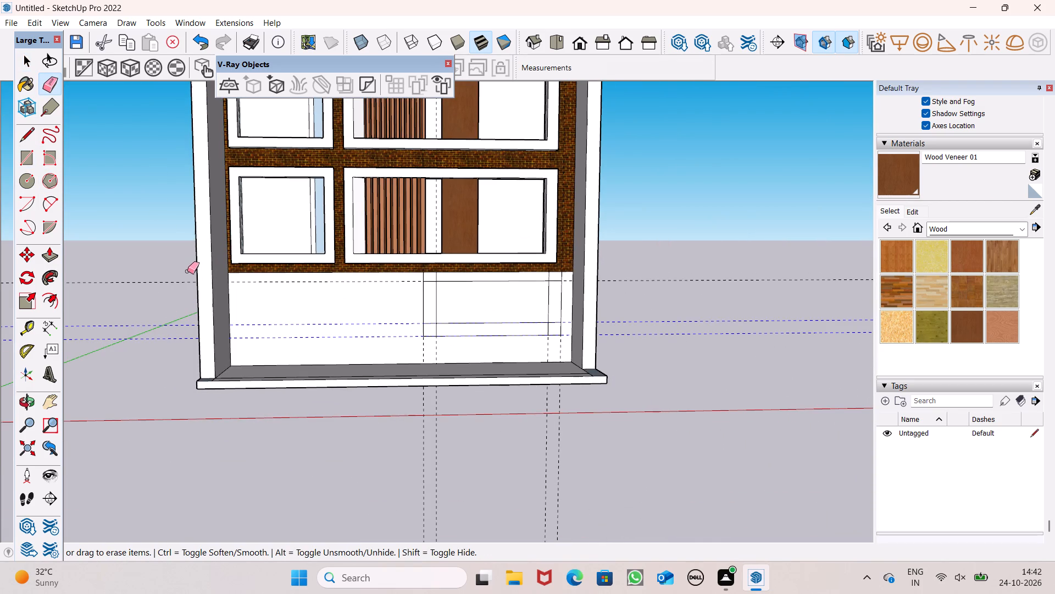
left_click_drag(185, 273, 177, 282)
left_click_drag(585, 416, 412, 446)
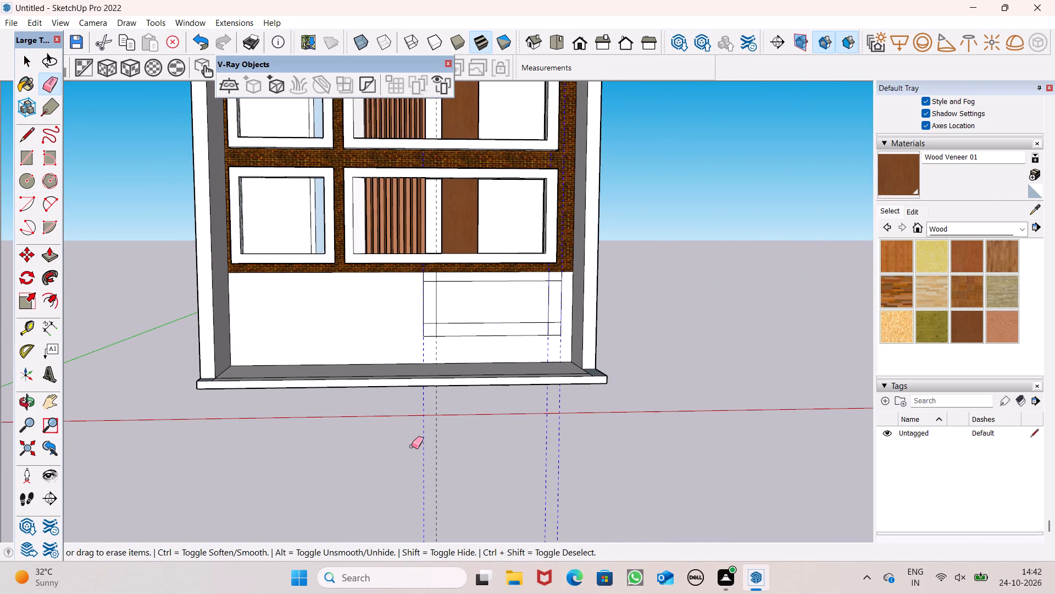
left_click_drag(412, 446, 411, 441)
scroll(439, 309, "up", 5)
scroll(439, 299, "down", 4)
left_click_drag(454, 428, 438, 437)
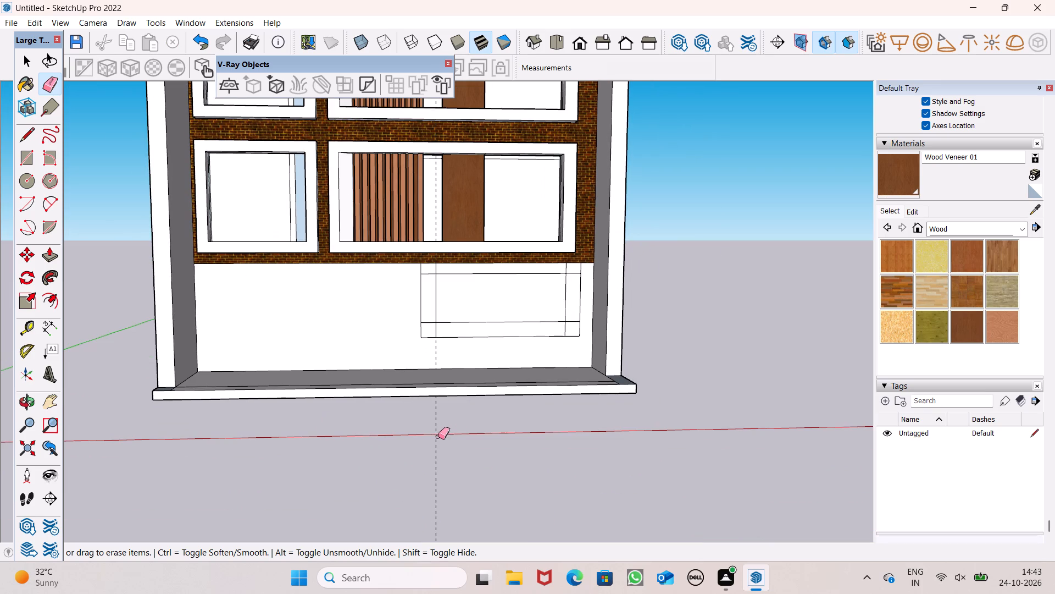
left_click_drag(438, 437, 438, 435)
left_click_drag(426, 433, 444, 432)
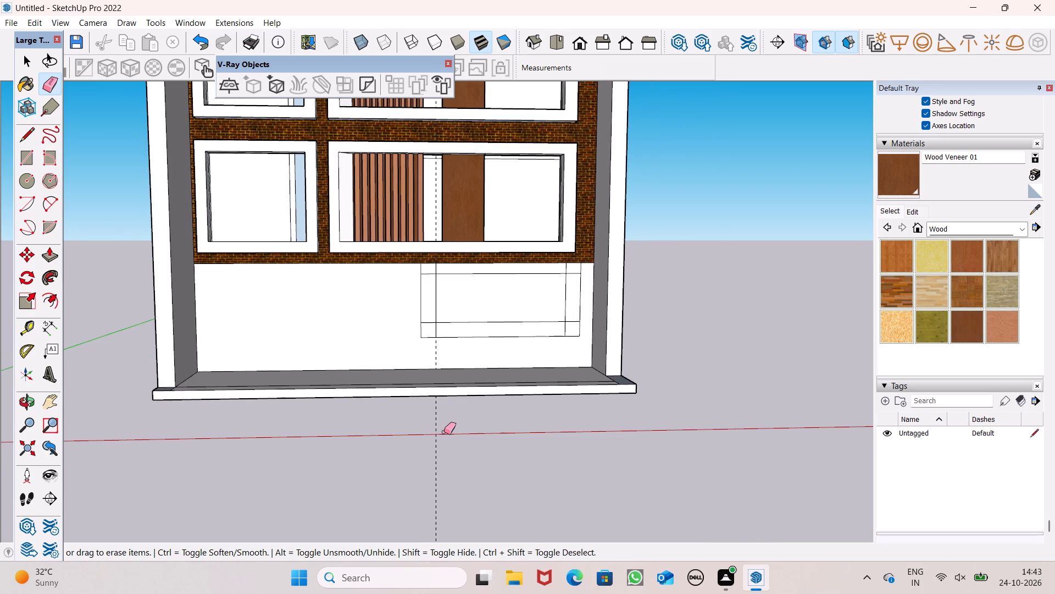
left_click_drag(444, 432, 431, 441)
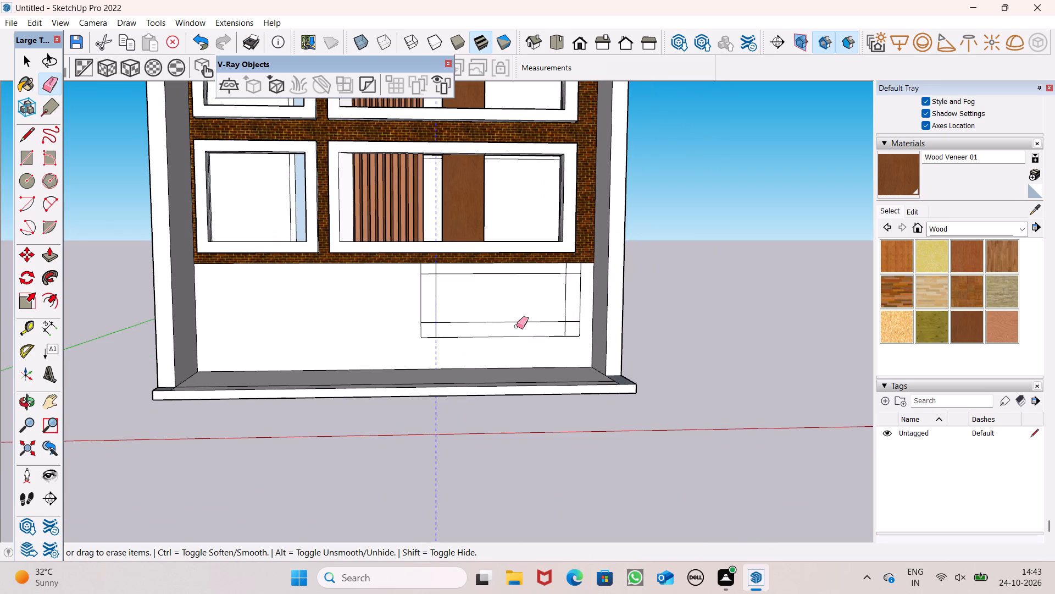
Erase the overlapping line segments at the rectangles' corners, leaving one inner rectangle within a continuous frame outline.
scroll(517, 323, "up", 3)
scroll(407, 244, "up", 2)
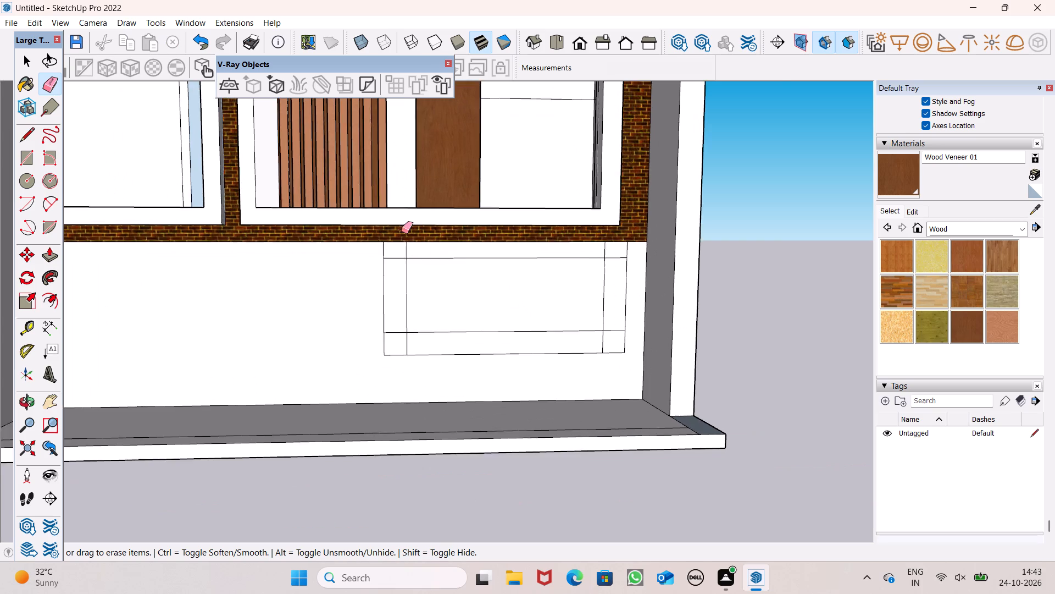
scroll(401, 231, "up", 10)
left_click_drag(419, 260, 376, 326)
left_click_drag(393, 291, 393, 307)
scroll(392, 226, "down", 10)
scroll(641, 294, "up", 5)
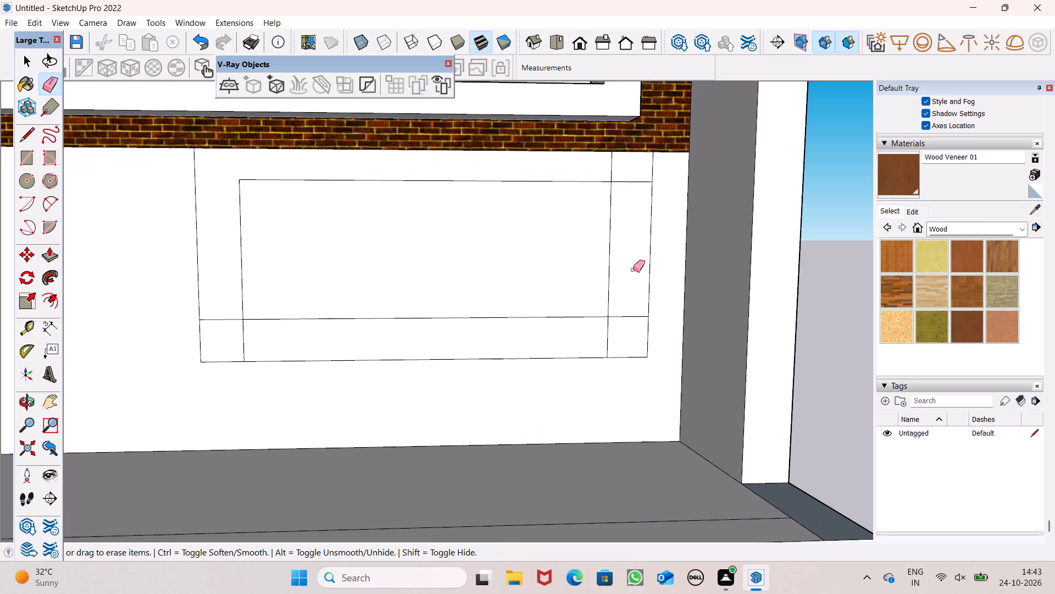
left_click_drag(623, 178, 623, 189)
left_click_drag(614, 175, 608, 177)
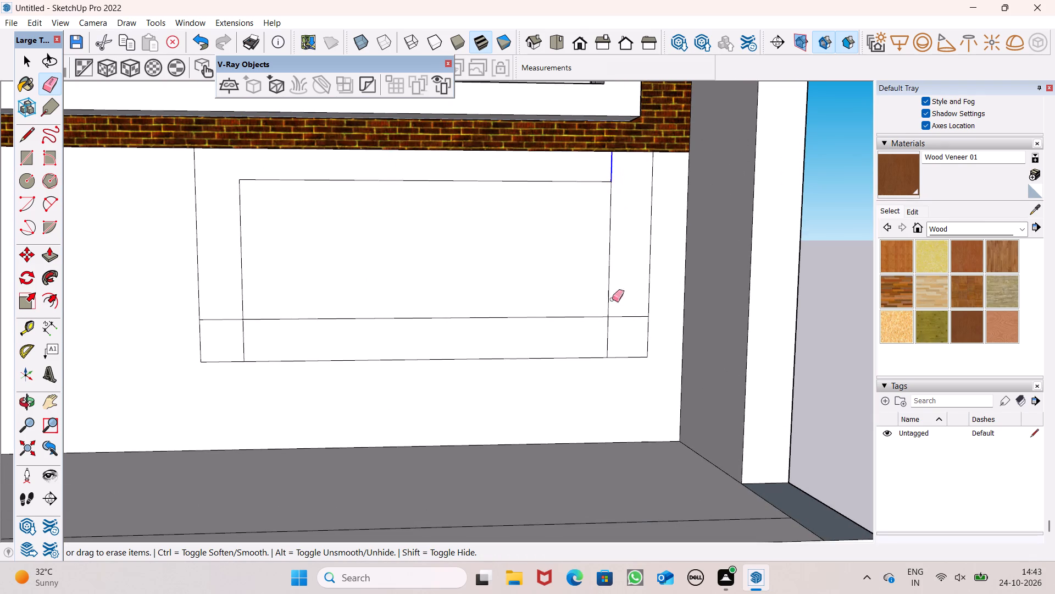
left_click_drag(625, 314, 601, 336)
left_click_drag(619, 332, 604, 336)
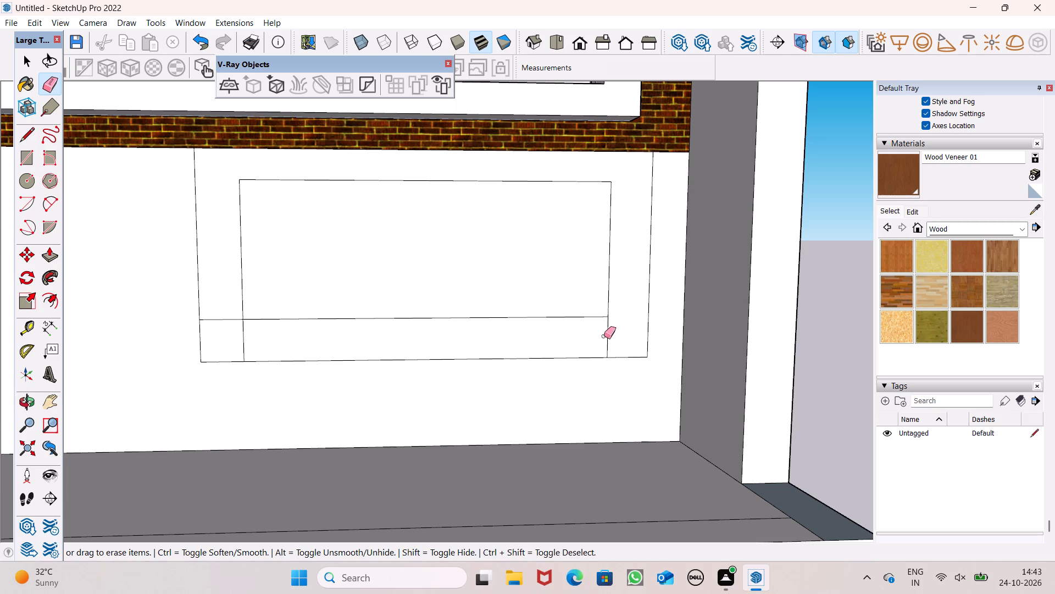
left_click_drag(604, 336, 602, 336)
left_click_drag(231, 305, 262, 338)
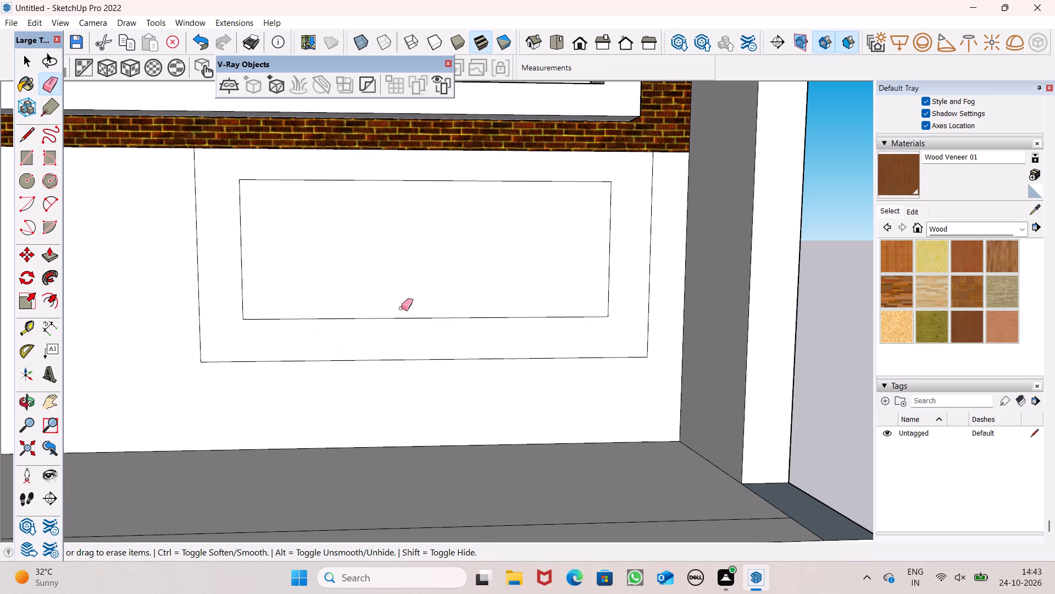
Push/Pull the frame face on the ground-floor wall outward by 1'.
key("space")
scroll(403, 304, "down", 10)
middle_click_drag(479, 311, 546, 416)
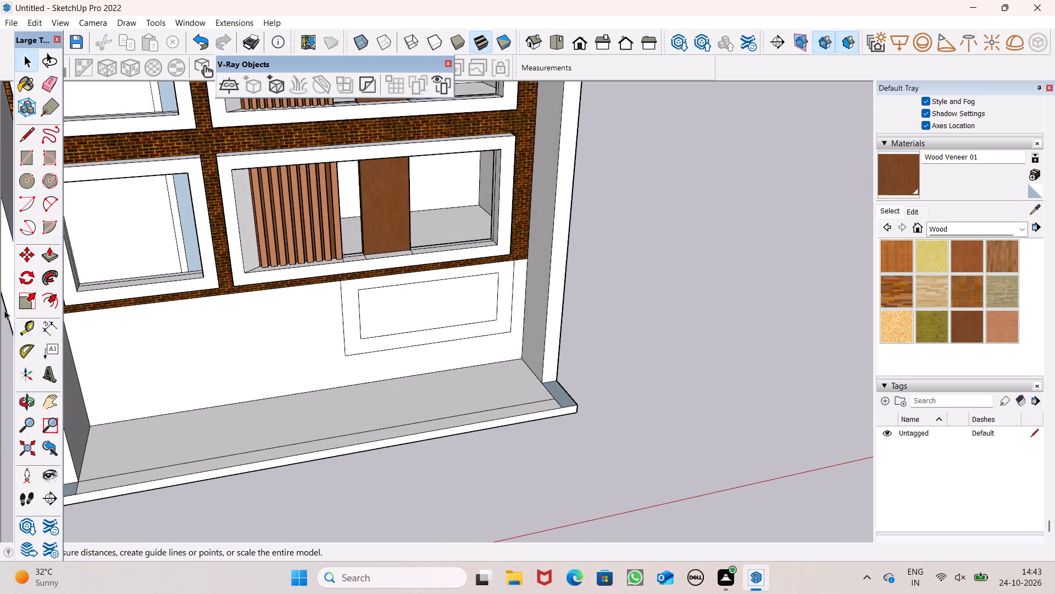
left_click(53, 257)
scroll(332, 331, "up", 4)
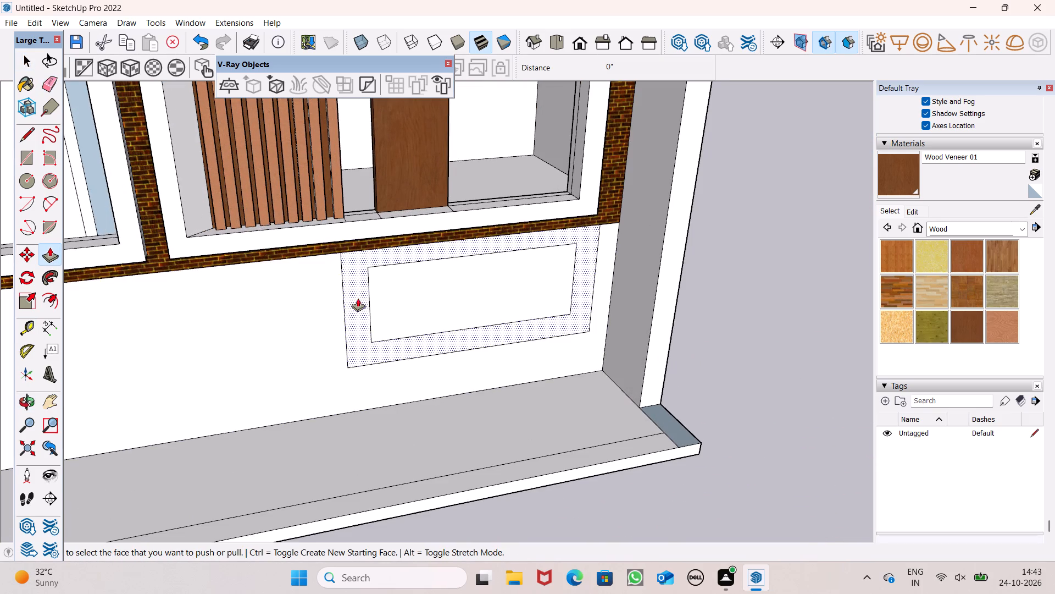
middle_click_drag(359, 289, 382, 326)
left_click_drag(365, 287, 390, 271)
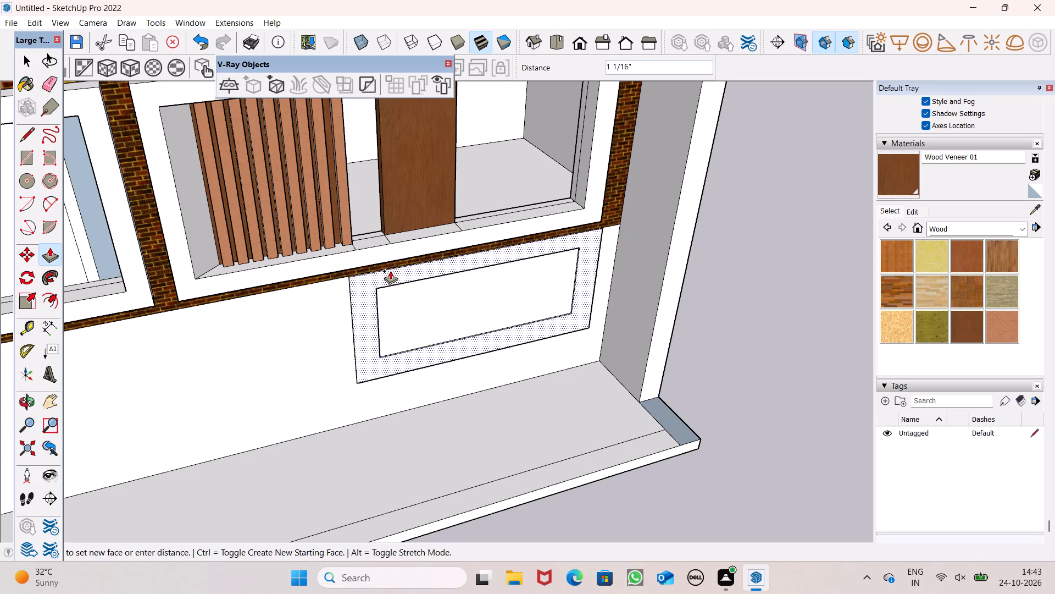
left_click_drag(390, 271, 397, 261)
scroll(331, 244, "down", 3)
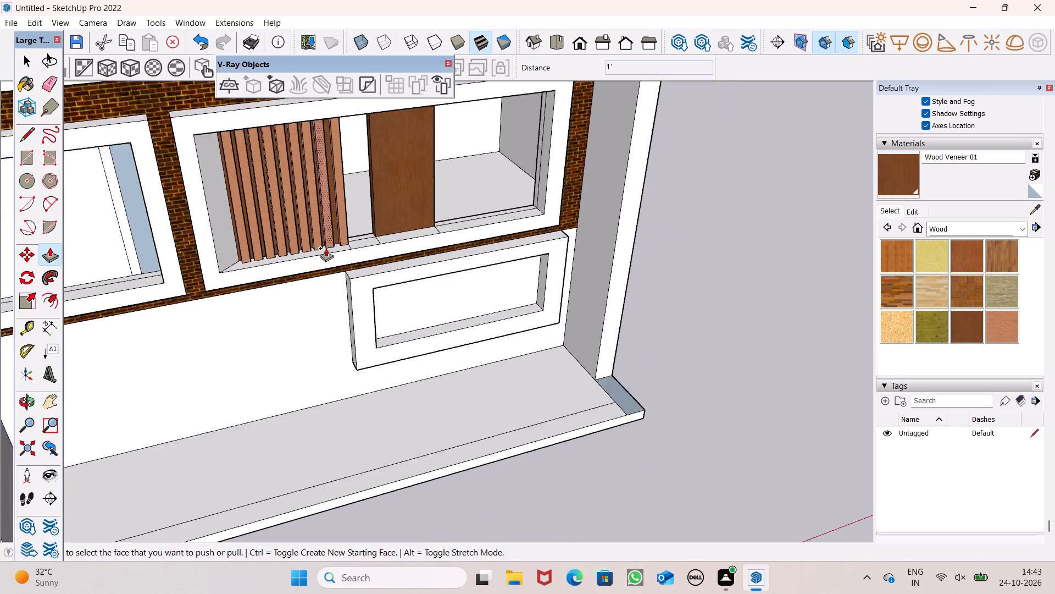
scroll(326, 248, "down", 1)
middle_click_drag(351, 295, 230, 202)
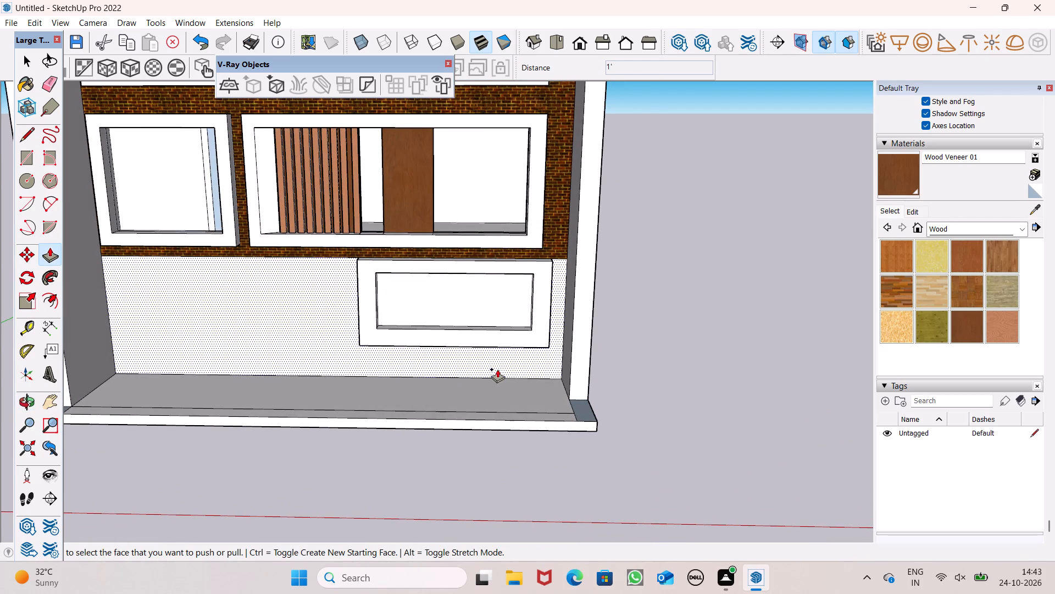
key("space")
Draw a rectangle about 5" wide across the full depth of the inner bottom ledge of the ground-floor frame.
scroll(448, 350, "up", 3)
middle_click_drag(454, 323, 442, 387)
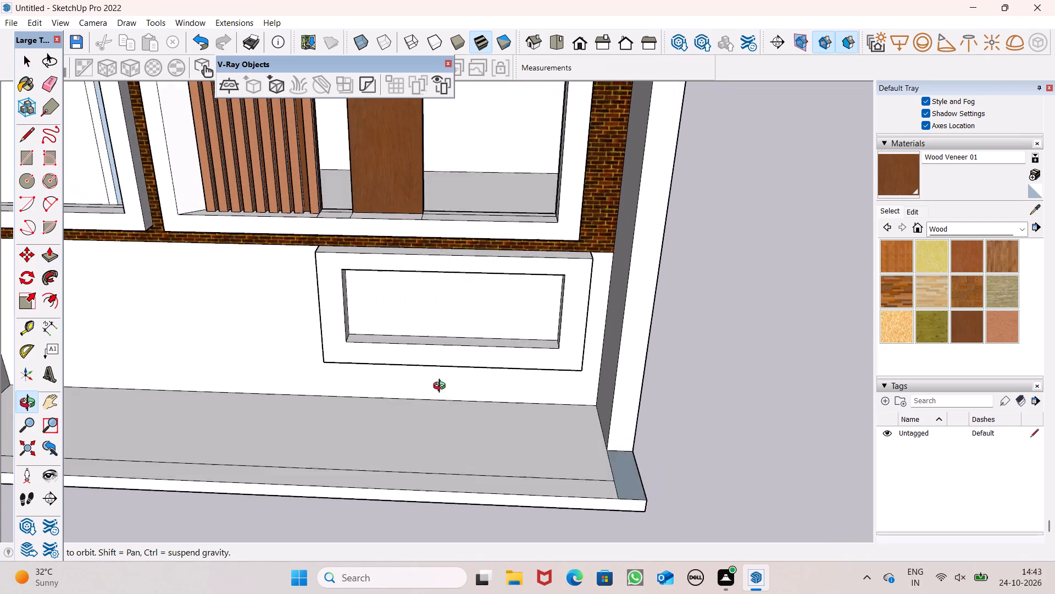
middle_click_drag(442, 387, 436, 401)
scroll(436, 401, "up", 1)
scroll(399, 322, "down", 2)
middle_click_drag(417, 332, 443, 354)
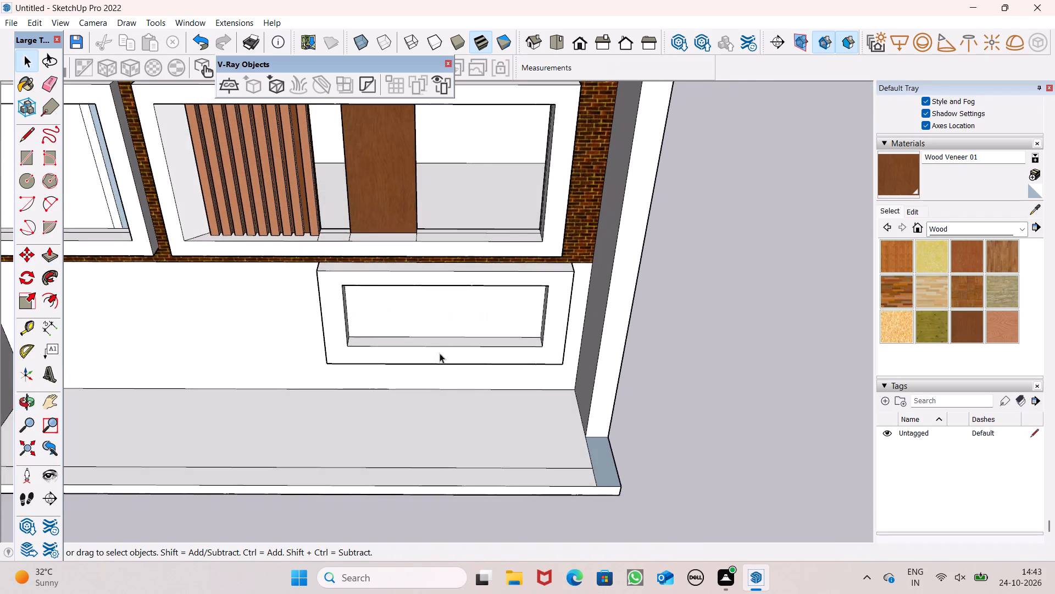
scroll(427, 337, "up", 2)
scroll(426, 335, "down", 1)
scroll(488, 322, "up", 1)
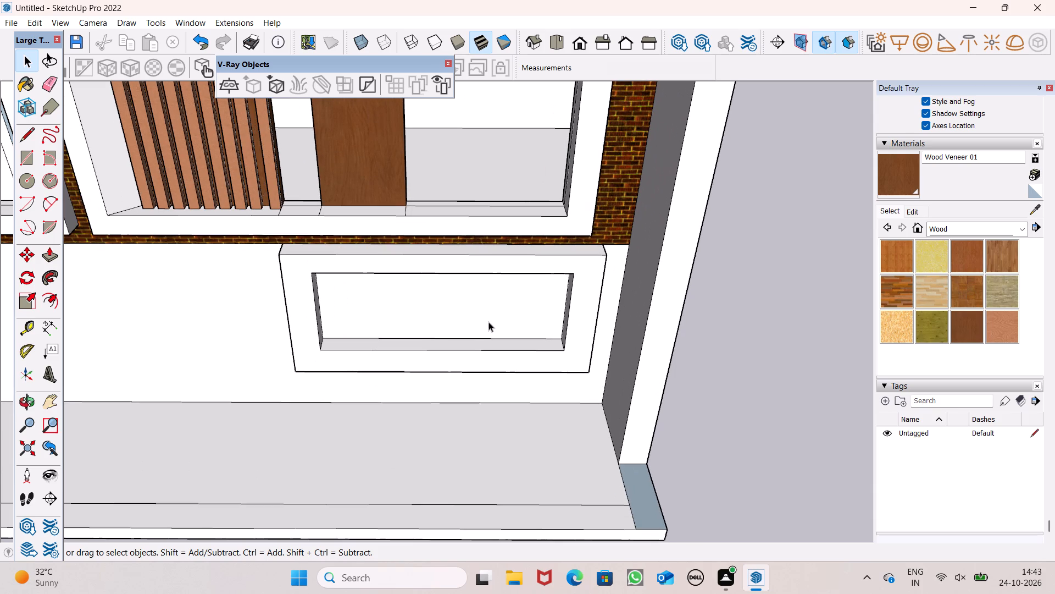
scroll(488, 322, "up", 4)
scroll(488, 322, "down", 1)
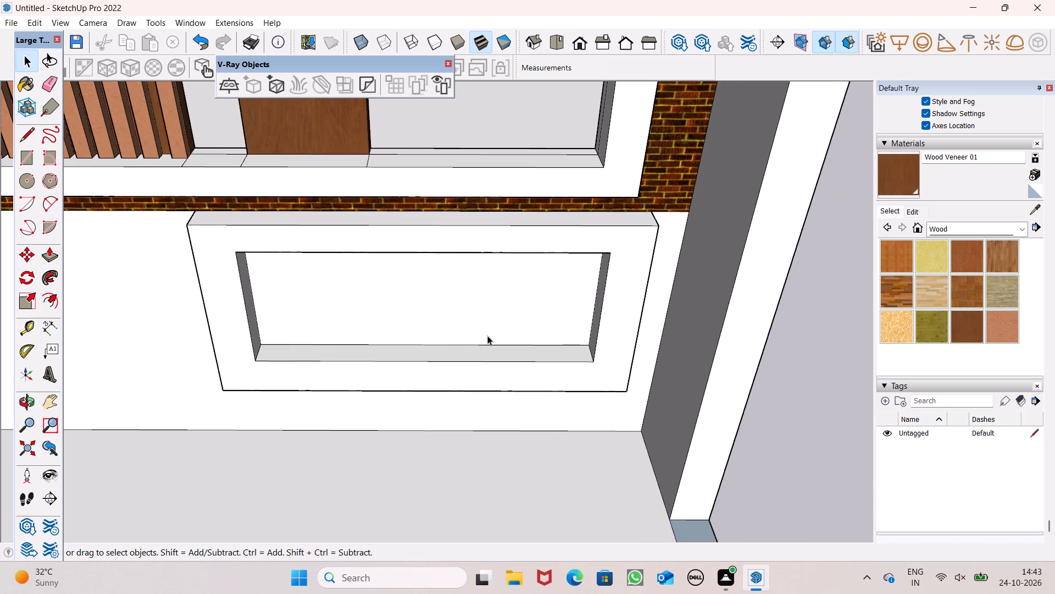
scroll(459, 334, "up", 1)
left_click_drag(36, 161, 43, 168)
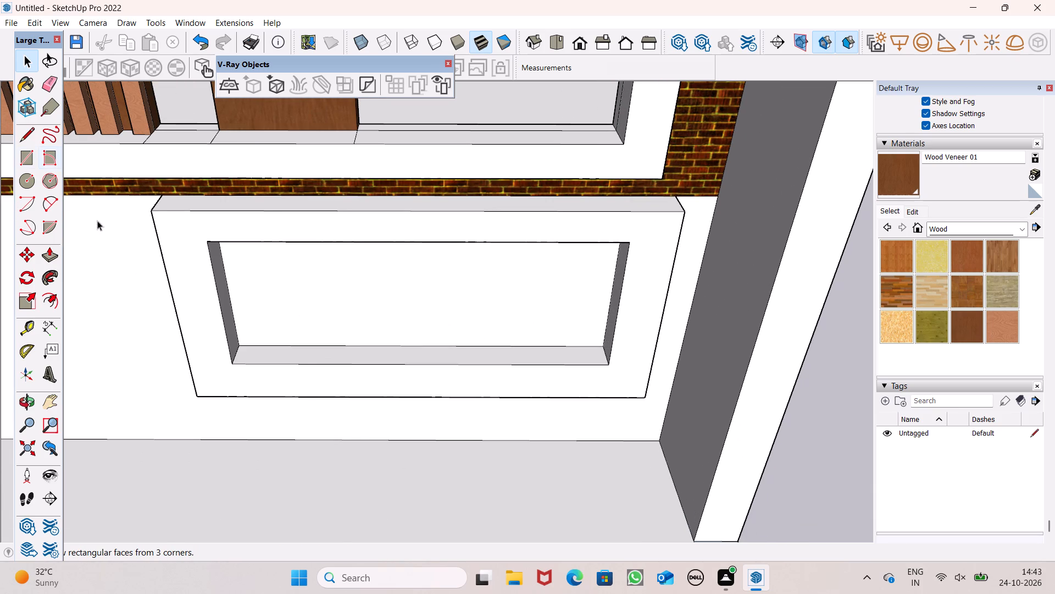
scroll(384, 331, "down", 2)
middle_click_drag(386, 359, 385, 401)
scroll(385, 401, "up", 1)
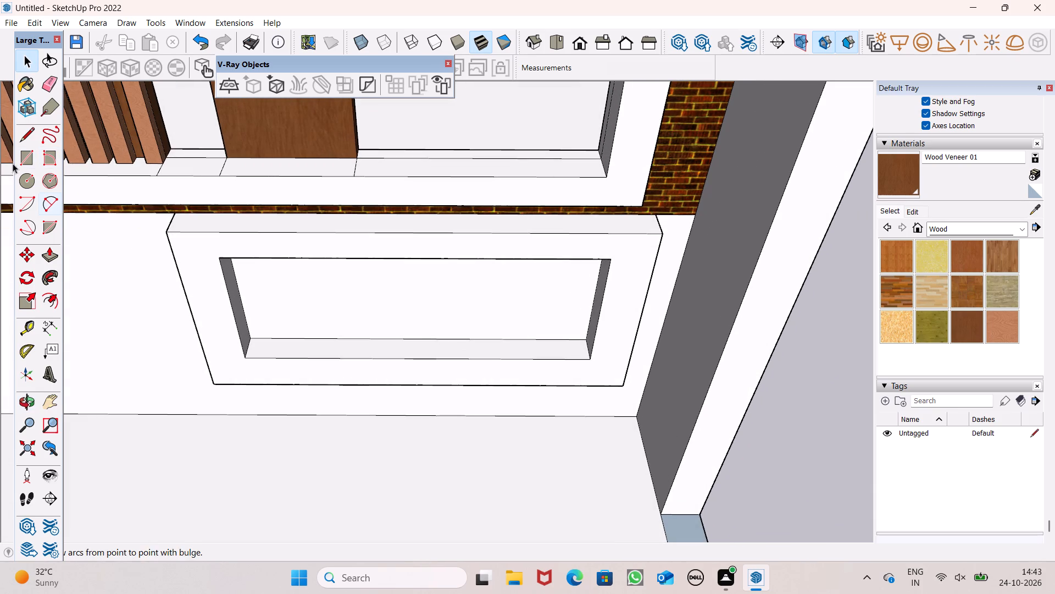
left_click(25, 159)
scroll(329, 344, "up", 2)
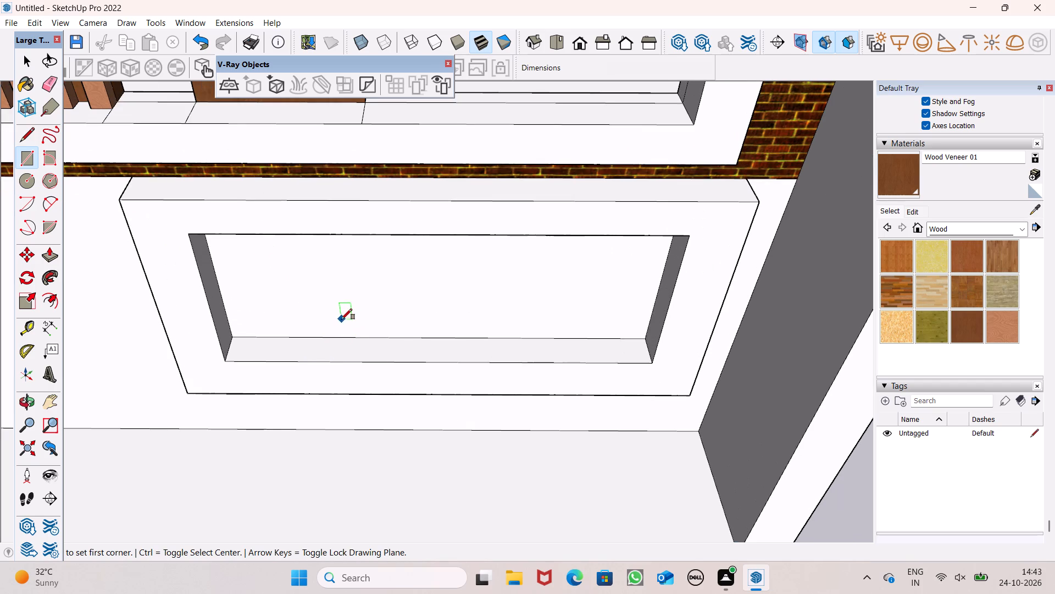
scroll(344, 323, "down", 1)
scroll(380, 350, "up", 5)
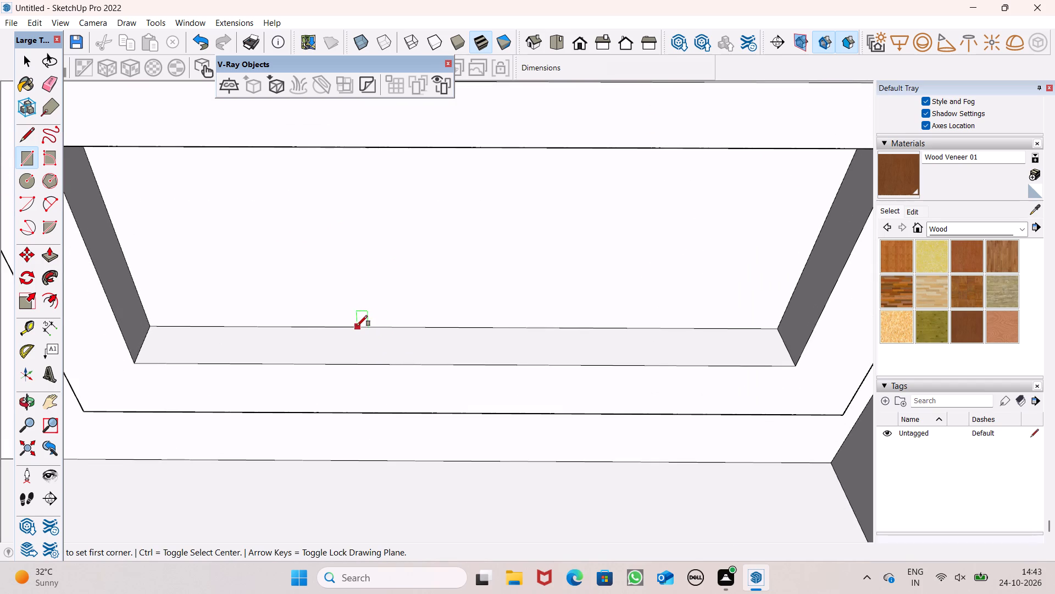
left_click(360, 327)
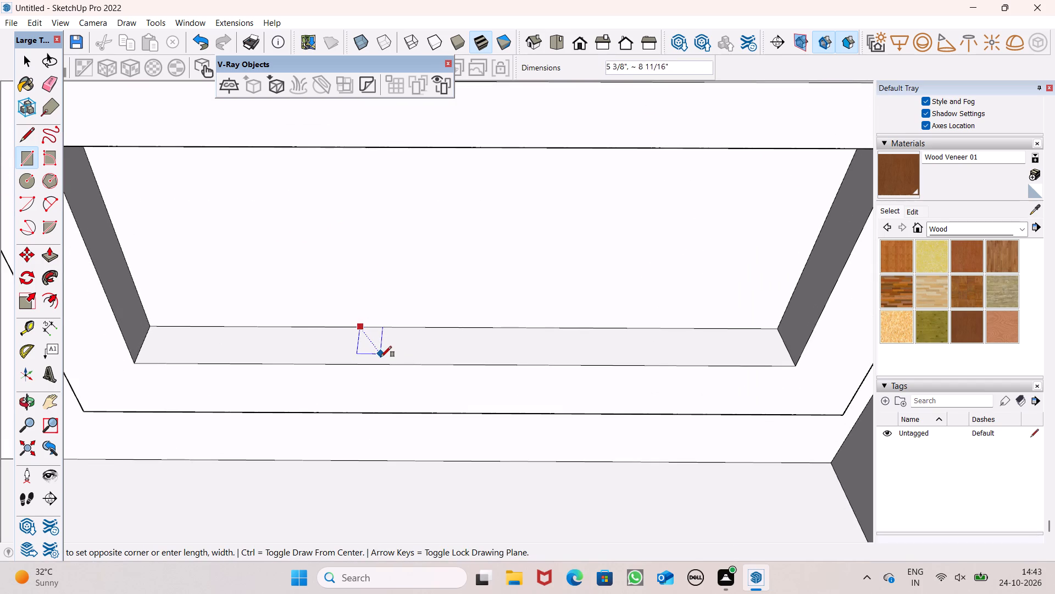
left_click(381, 364)
scroll(224, 306, "down", 5)
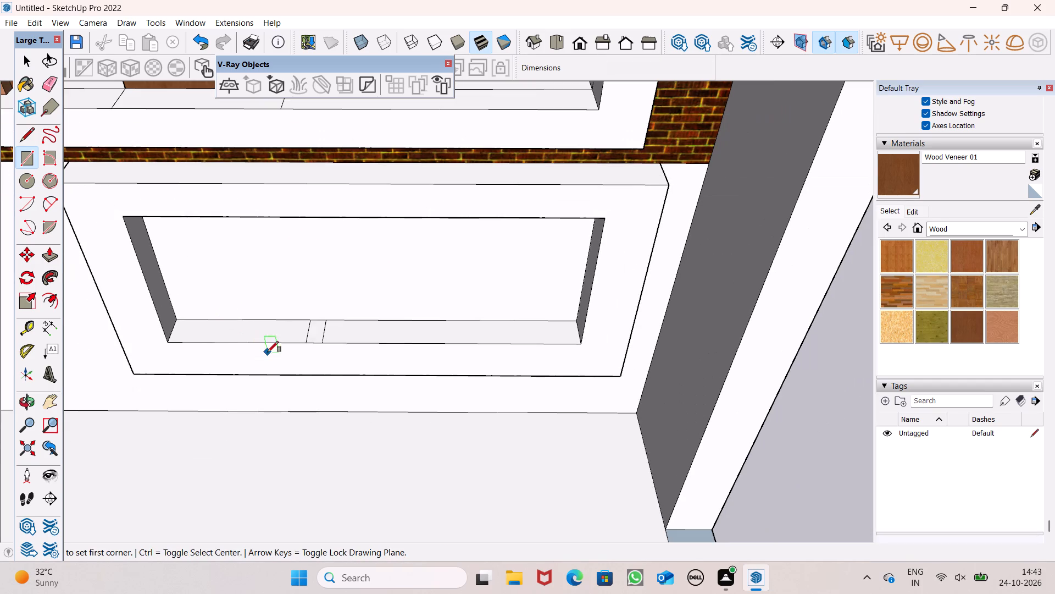
Move the small rectangle about 7" along the ledge toward the frame's left end.
key("space")
double_click(316, 330)
double_click(313, 331)
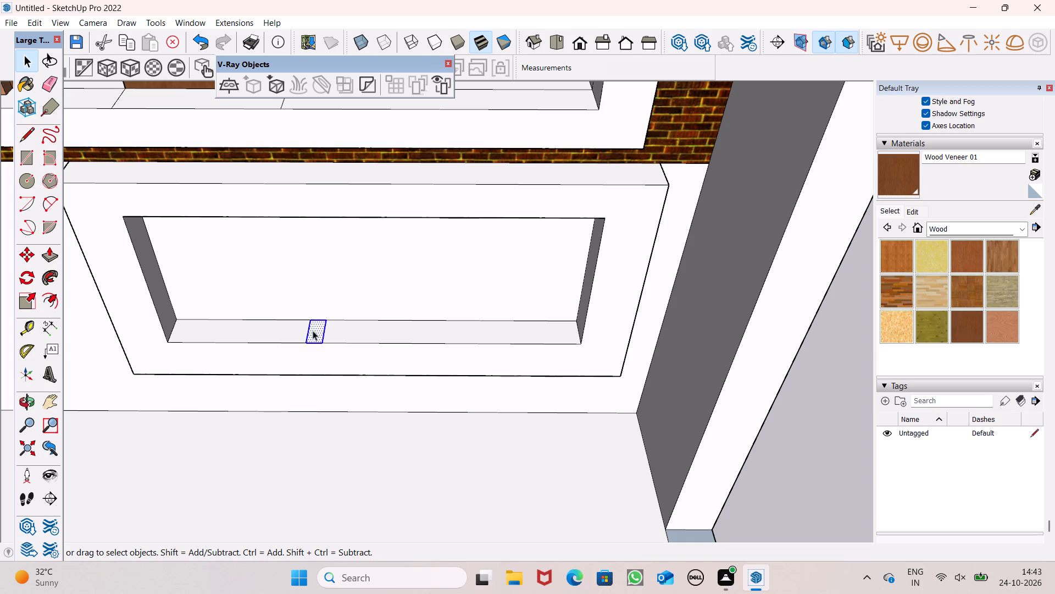
key("m")
key("Return")
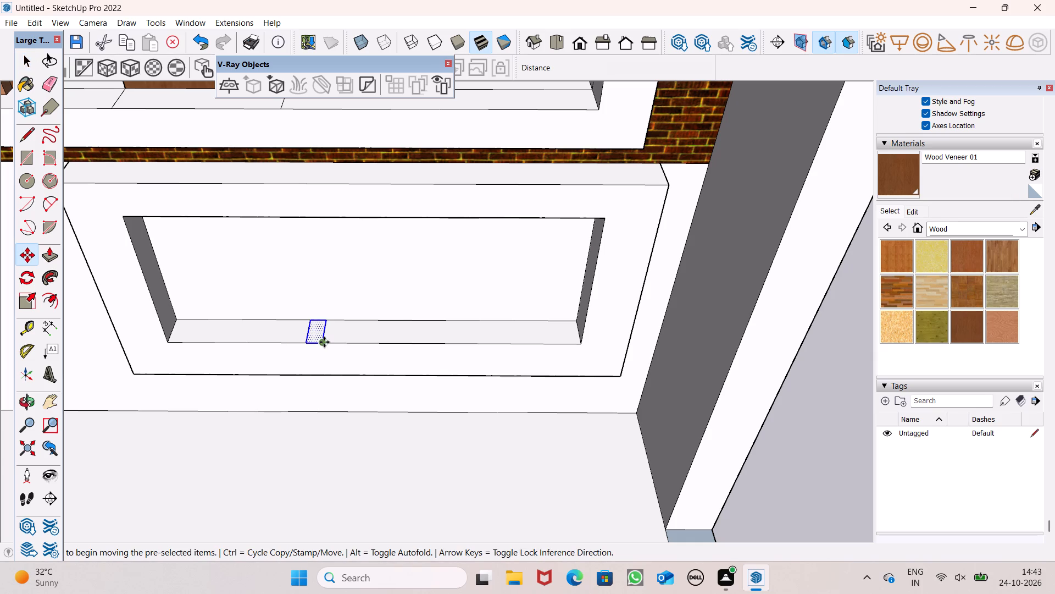
left_click_drag(324, 342, 302, 345)
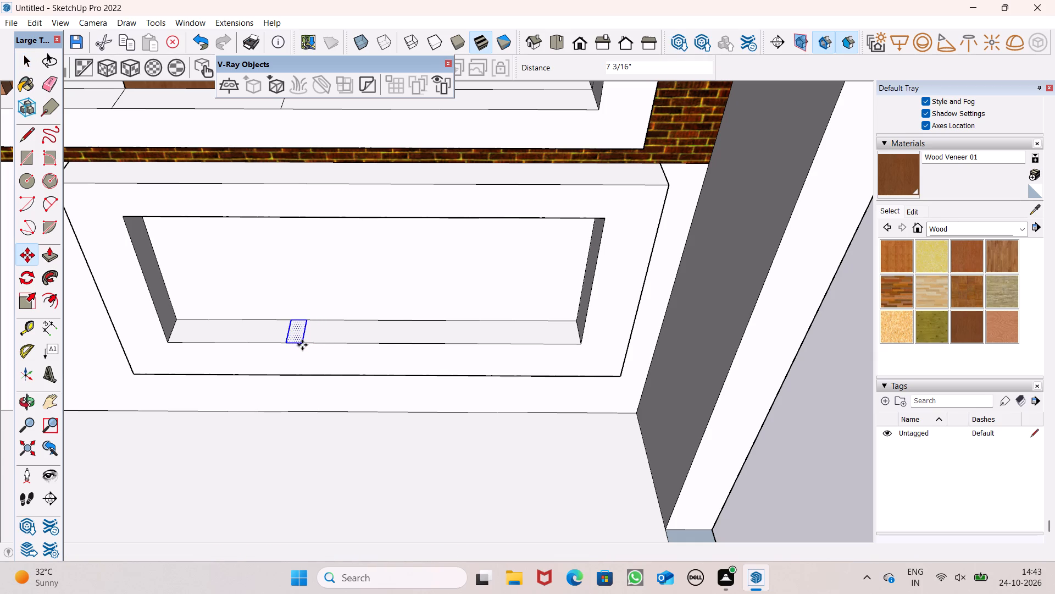
Copy the small rectangle along the ledge toward the right end, dividing the ledge into three roughly equal parts.
left_click_drag(302, 345, 421, 350)
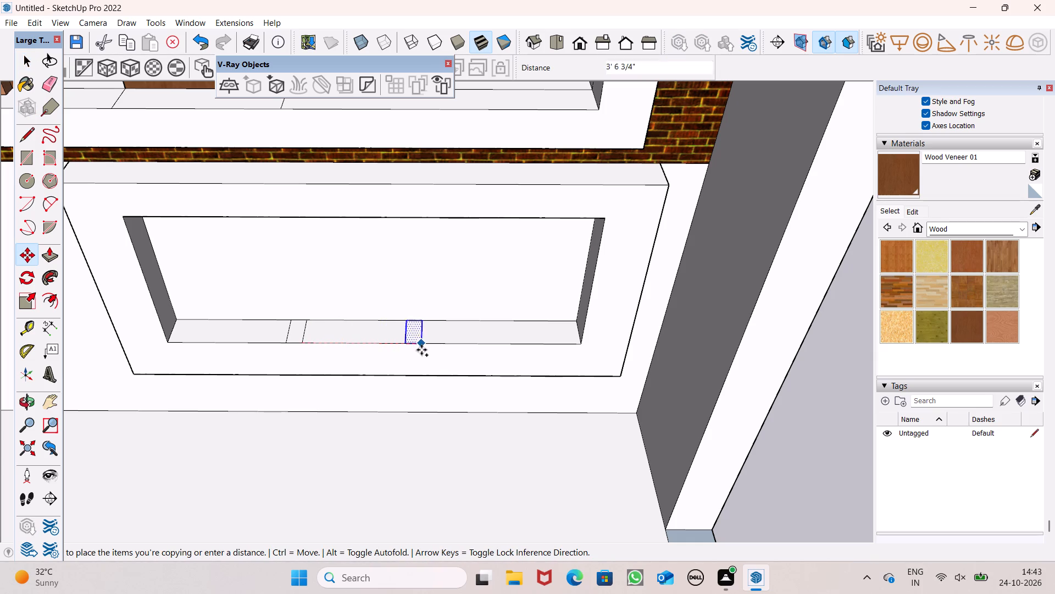
left_click_drag(421, 350, 438, 349)
scroll(380, 311, "down", 5)
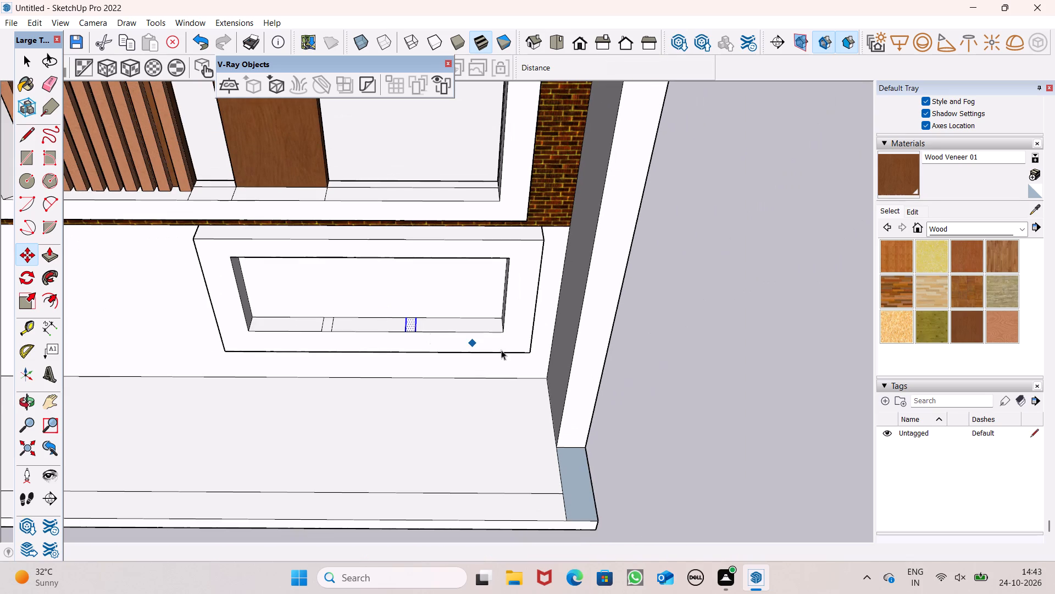
key("space")
left_click(793, 420)
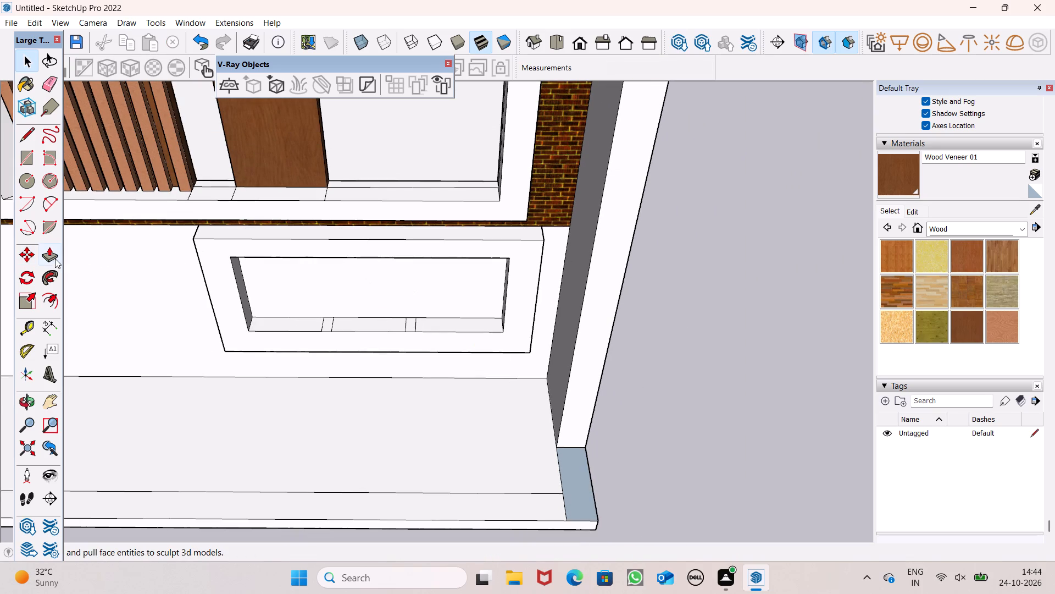
Push/Pull the left rectangle on the ledge upward into a post ending just below the opening's top edge.
left_click_drag(54, 258, 65, 260)
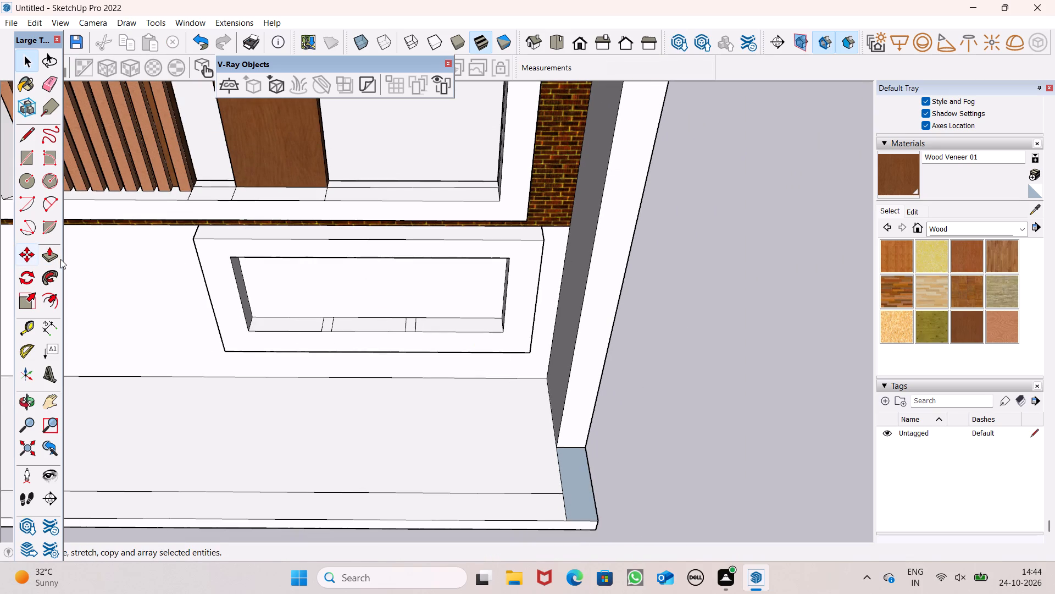
left_click(46, 256)
scroll(267, 305, "up", 3)
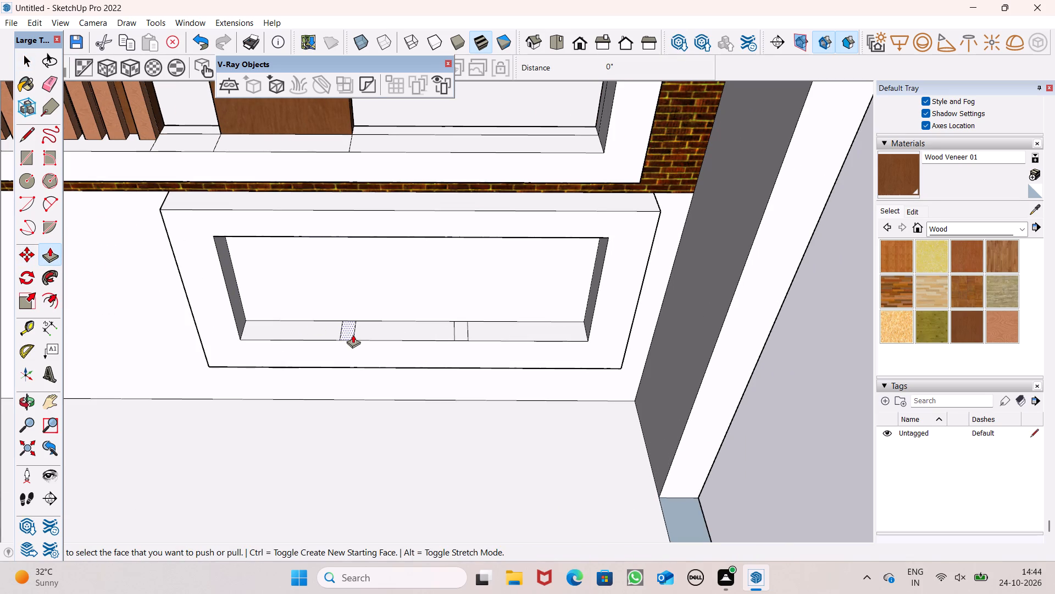
left_click_drag(349, 332, 346, 267)
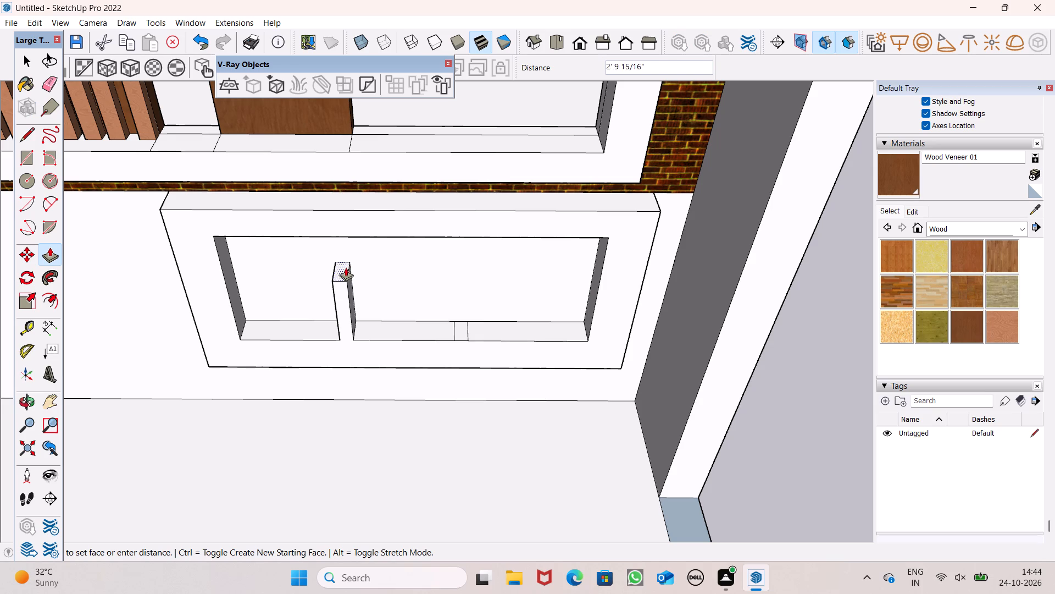
left_click_drag(346, 267, 330, 241)
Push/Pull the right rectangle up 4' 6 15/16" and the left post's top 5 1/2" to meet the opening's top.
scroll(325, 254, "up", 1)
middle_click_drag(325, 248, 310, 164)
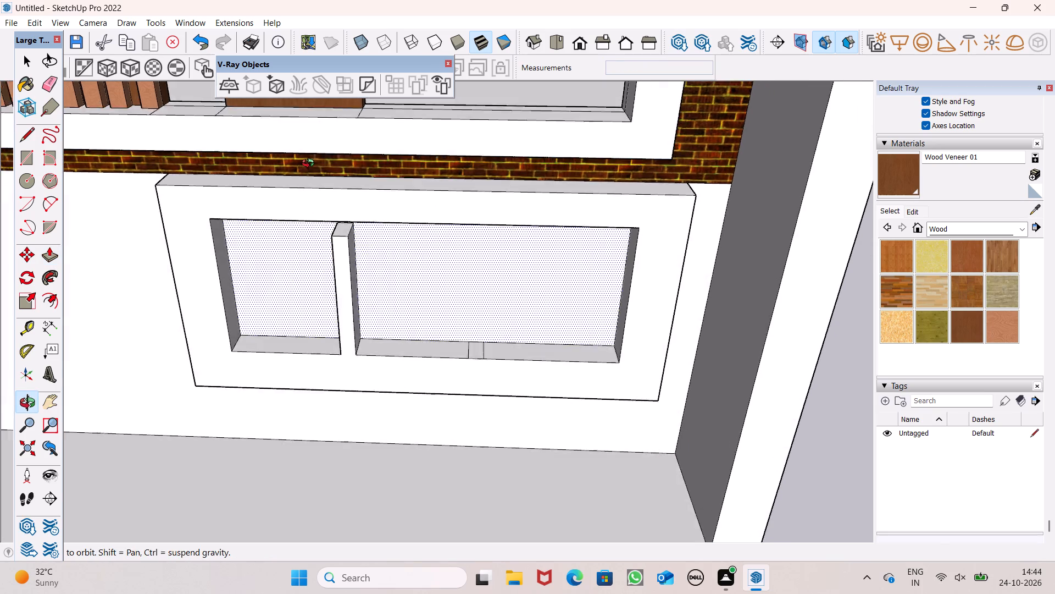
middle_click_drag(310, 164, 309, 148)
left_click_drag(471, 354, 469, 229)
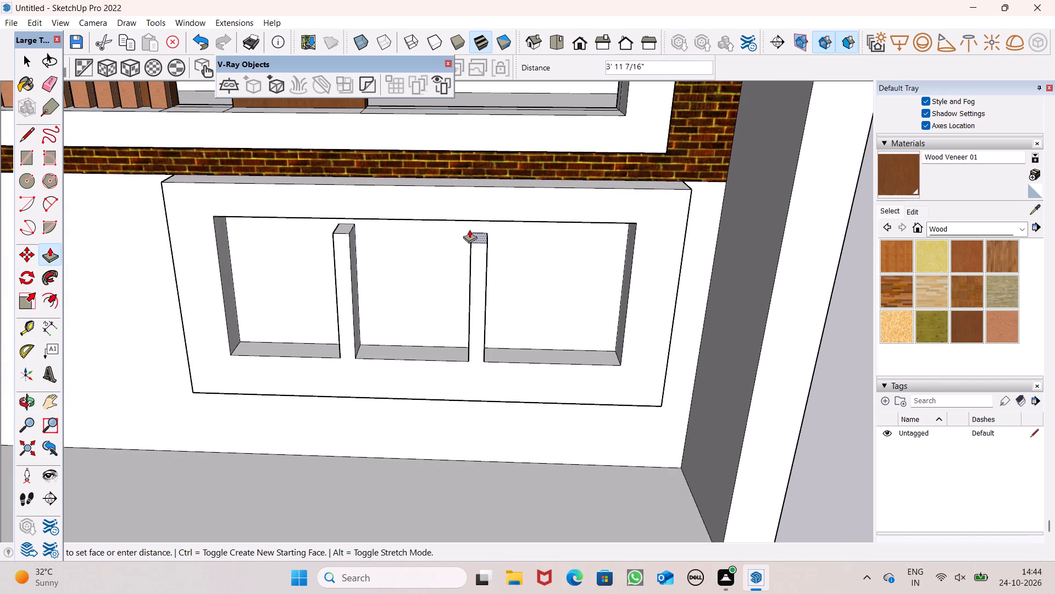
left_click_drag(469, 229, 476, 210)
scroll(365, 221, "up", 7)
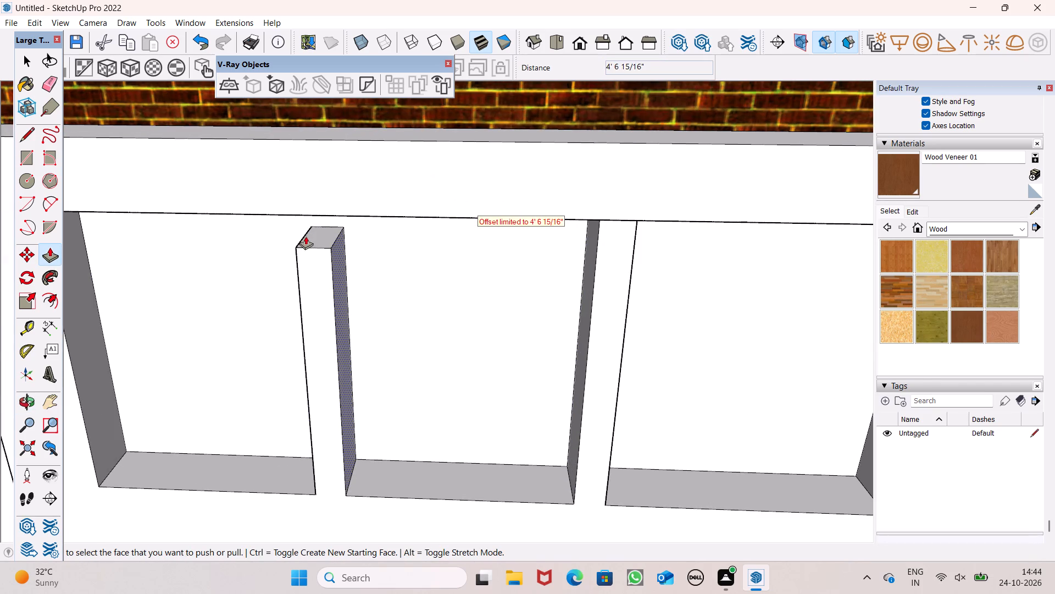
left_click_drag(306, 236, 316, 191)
Examine from several angles how the two posts meet the frame's upper inner edge and front face.
scroll(229, 257, "down", 6)
scroll(371, 281, "down", 2)
middle_click_drag(401, 313, 431, 152)
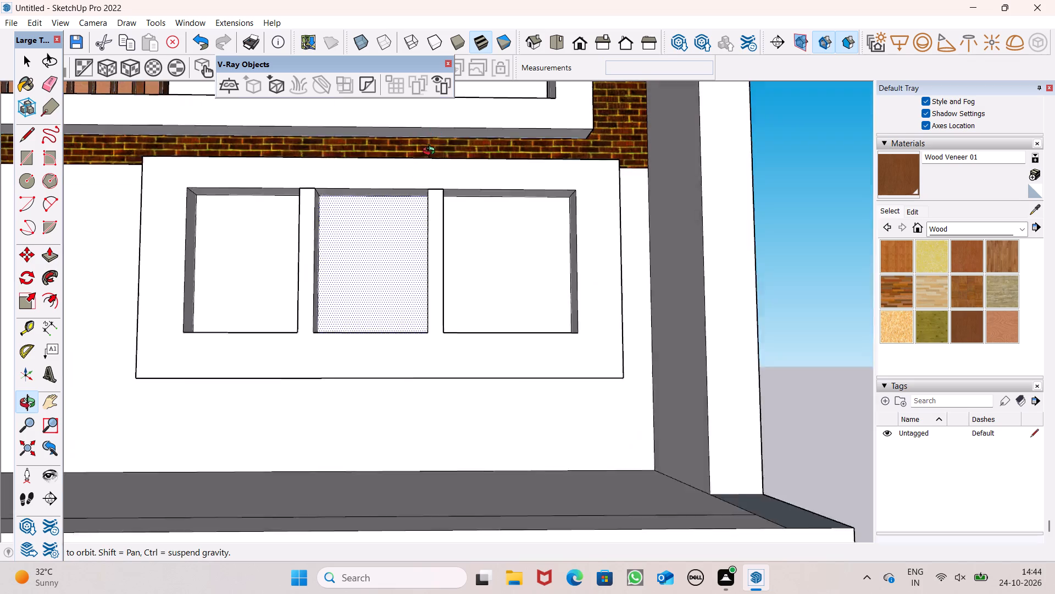
middle_click_drag(431, 152, 445, 112)
scroll(451, 161, "up", 14)
middle_click_drag(440, 201, 442, 285)
scroll(432, 256, "up", 8)
middle_click_drag(427, 245, 452, 410)
scroll(399, 307, "up", 7)
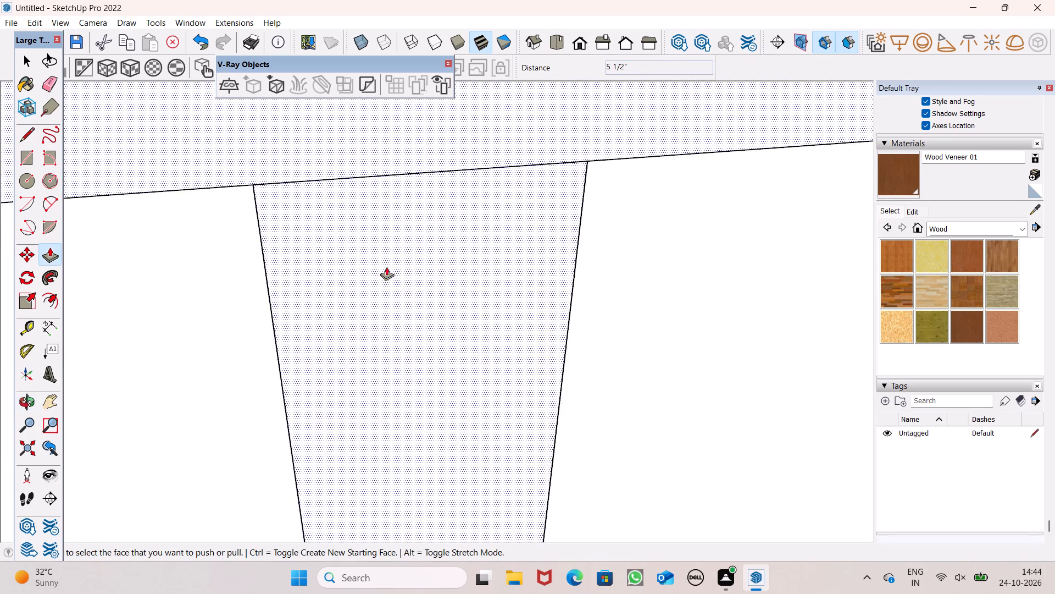
middle_click_drag(378, 262, 497, 157)
scroll(378, 262, "up", 1)
scroll(234, 208, "up", 7)
scroll(197, 181, "up", 6)
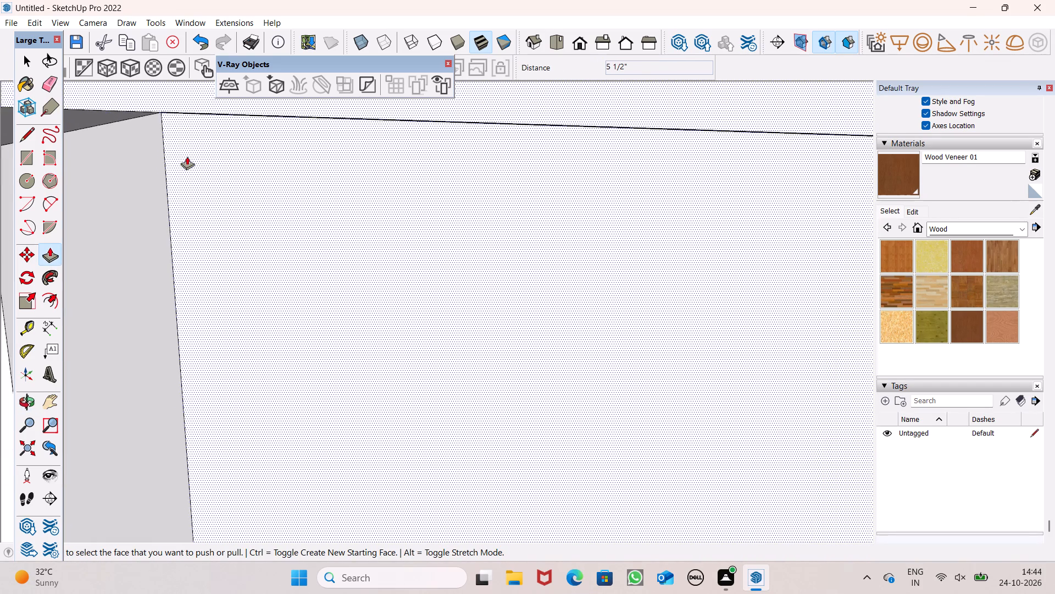
scroll(187, 156, "up", 3)
scroll(188, 87, "up", 9)
middle_click_drag(200, 126, 234, 312)
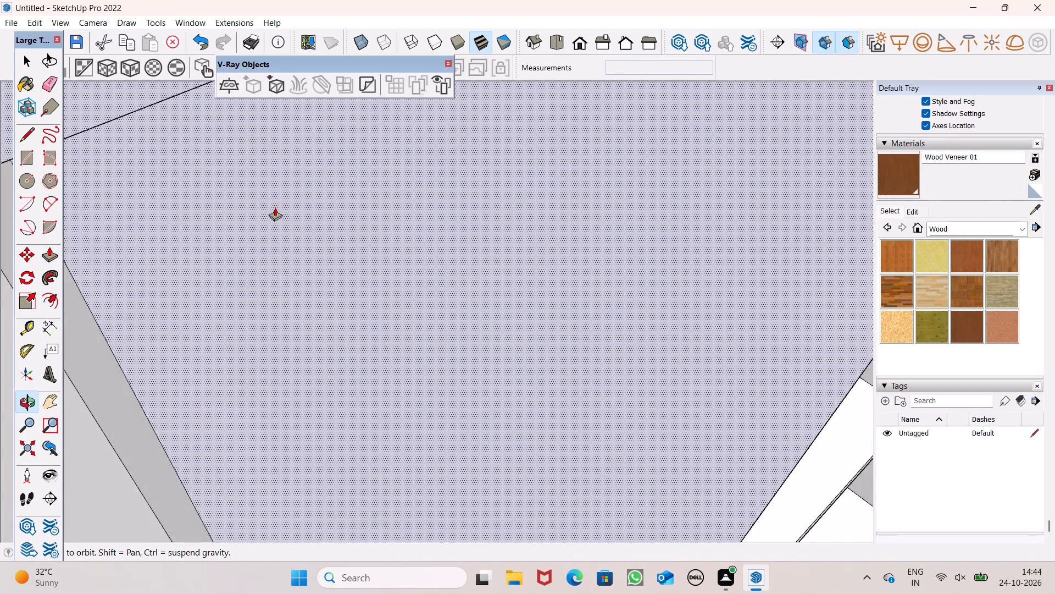
scroll(279, 203, "down", 20)
scroll(279, 203, "down", 20)
scroll(279, 203, "down", 10)
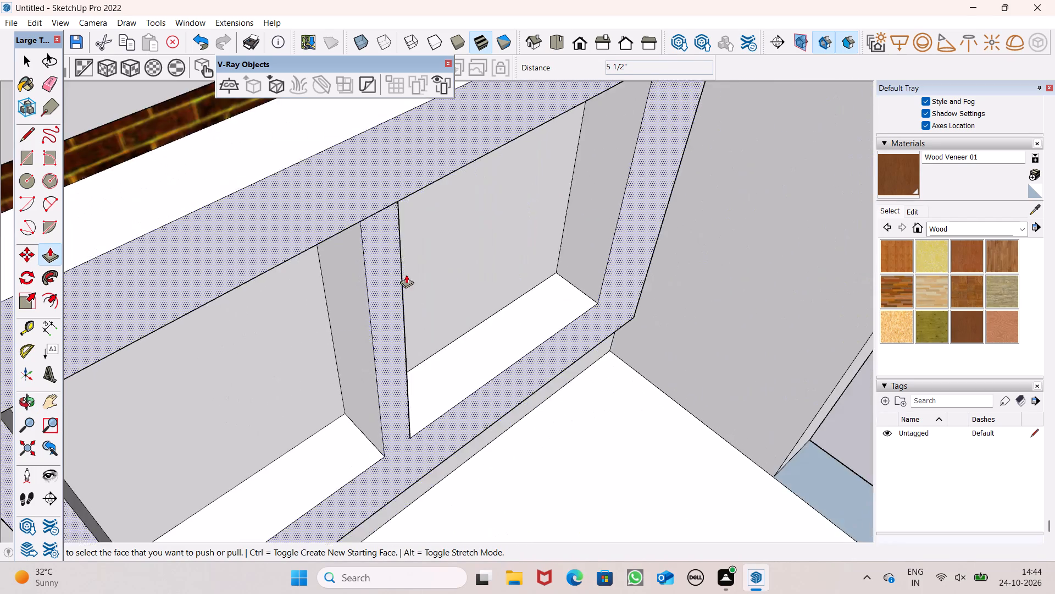
middle_click_drag(407, 274, 259, 224)
scroll(333, 254, "down", 9)
scroll(184, 222, "up", 8)
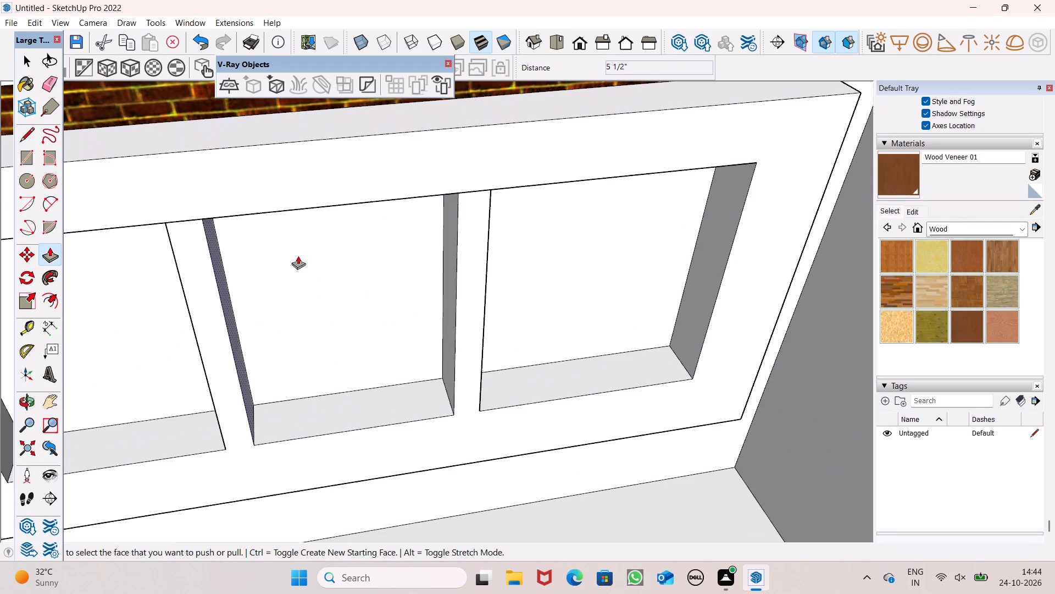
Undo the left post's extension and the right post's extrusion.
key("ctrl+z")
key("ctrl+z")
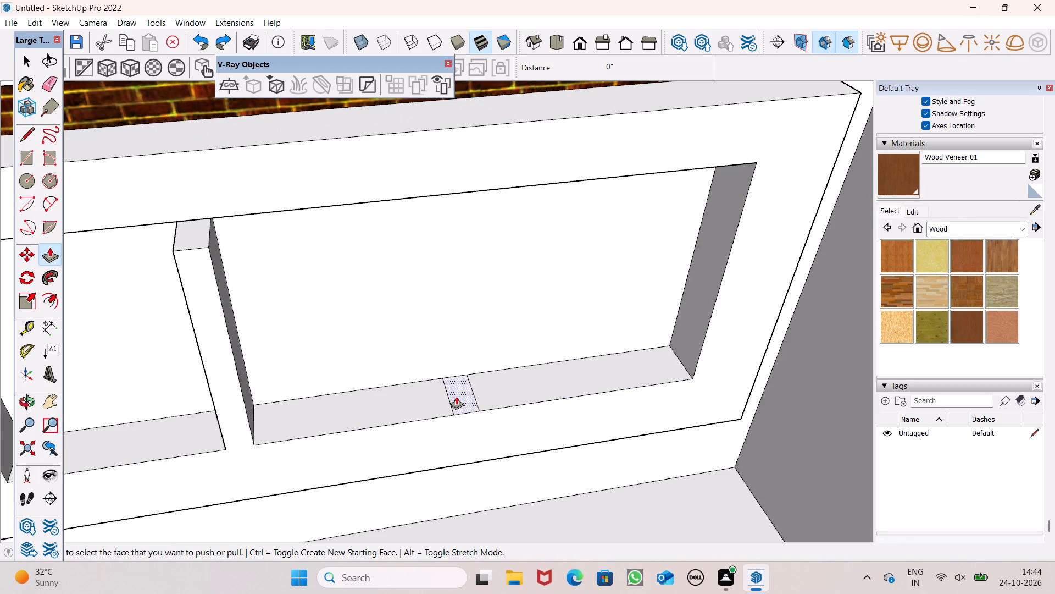
Push/Pull the right rectangle up 4' 6 15/16" and the left post's top 5 1/2" to the opening's top edge.
left_click_drag(456, 396, 426, 170)
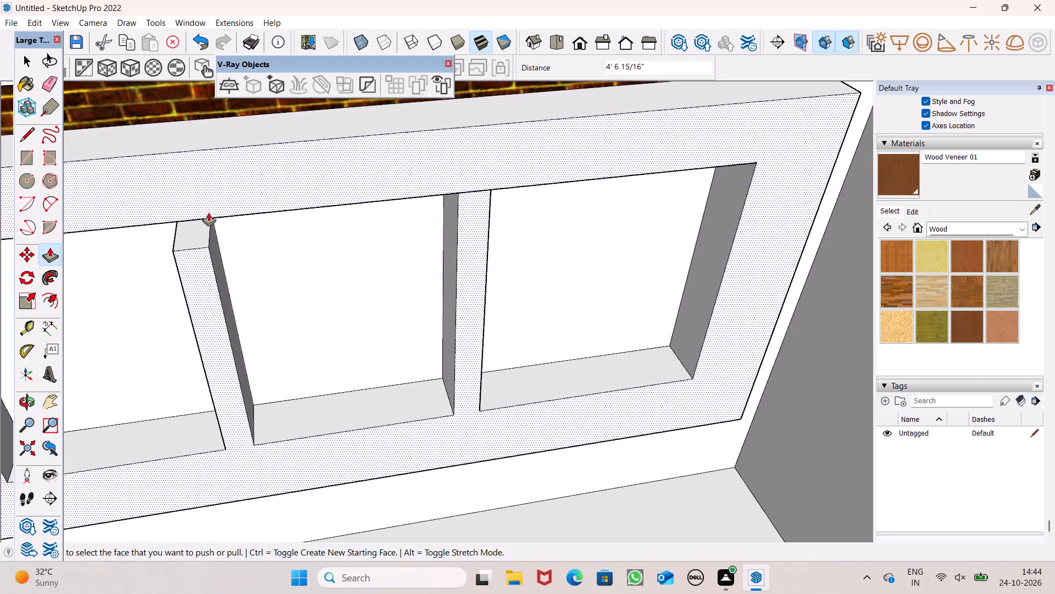
left_click_drag(194, 233, 190, 190)
scroll(175, 194, "down", 6)
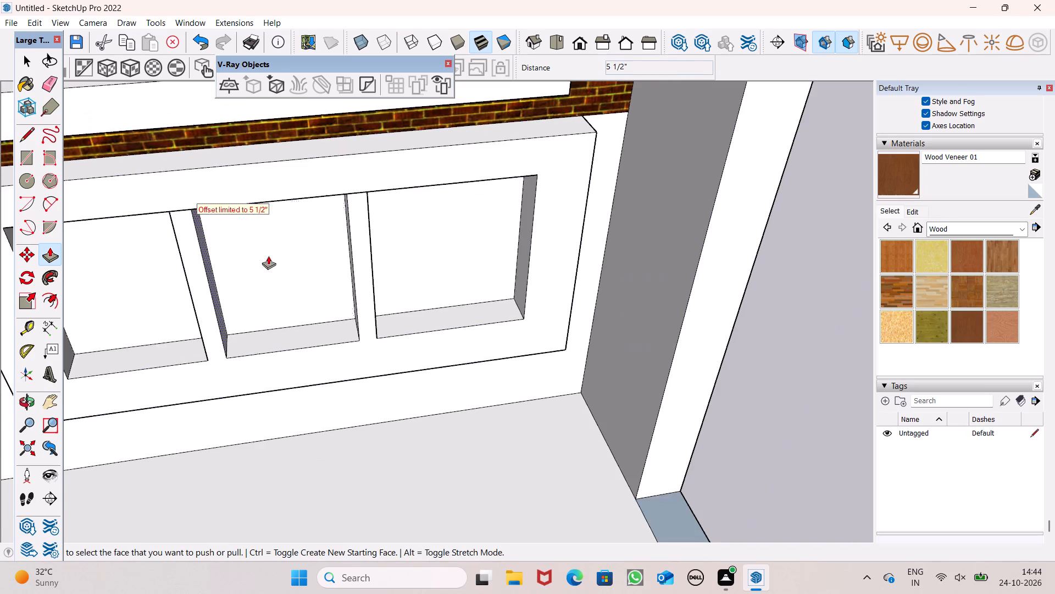
middle_click_drag(268, 256, 247, 216)
key("space")
scroll(329, 247, "down", 6)
key("space")
left_click(712, 349)
Examine the ground-floor frame's three openings and the two posts dividing them.
scroll(113, 256, "up", 9)
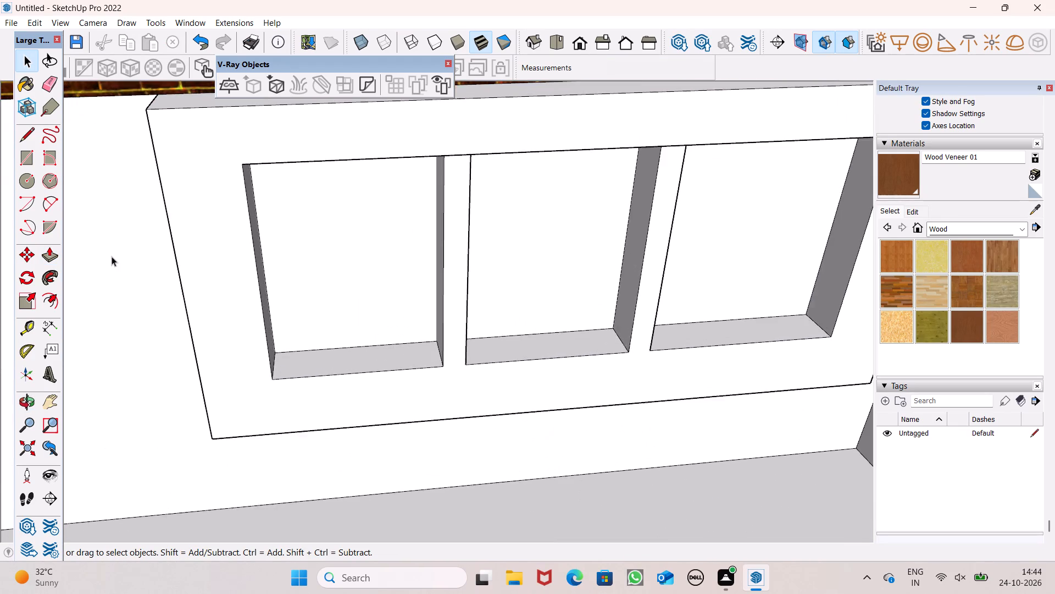
scroll(186, 293, "down", 5)
scroll(244, 185, "down", 1)
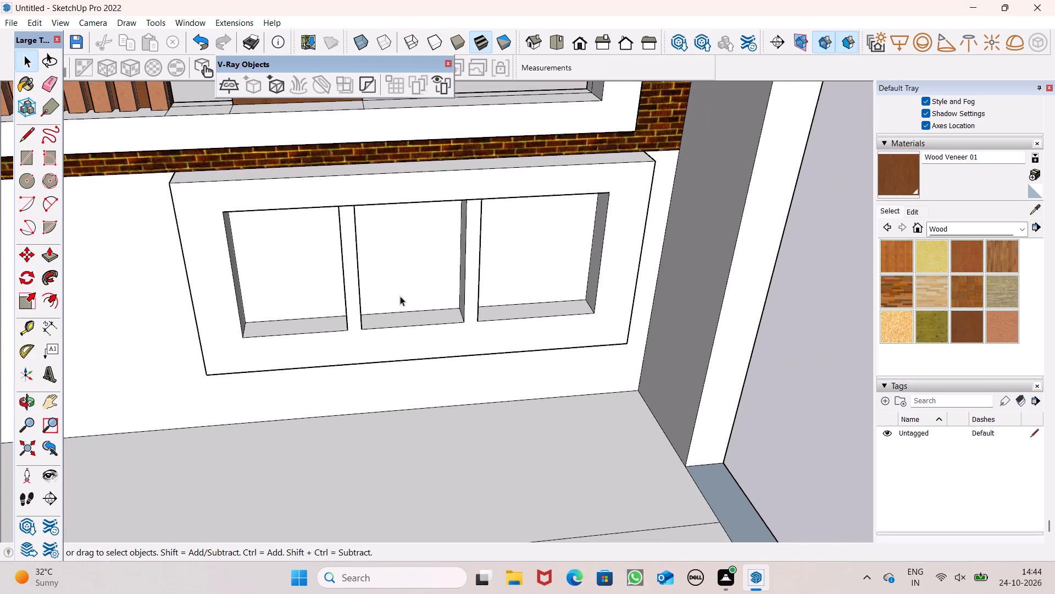
middle_click_drag(398, 305, 381, 358)
scroll(381, 359, "up", 2)
scroll(354, 344, "down", 1)
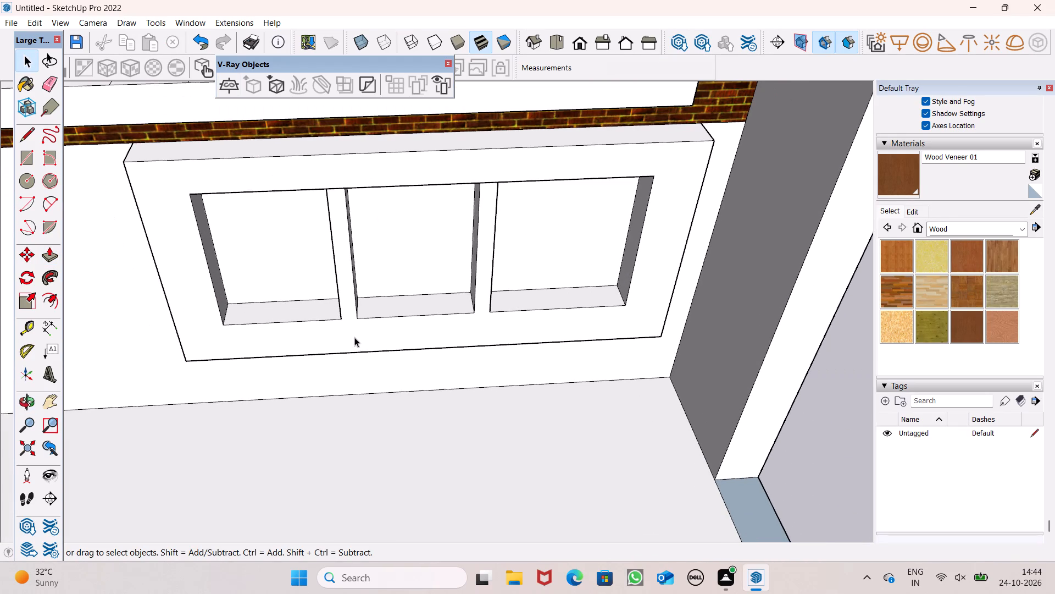
middle_click_drag(364, 324, 368, 339)
scroll(361, 336, "up", 1)
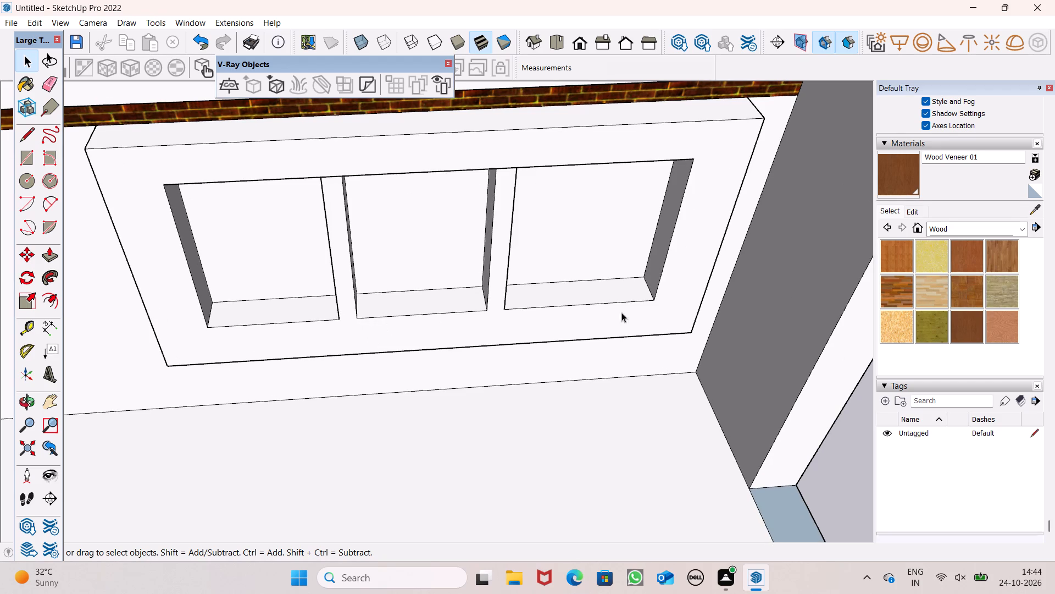
Paint the back faces of the ground-floor frame's three openings with Wood Veneer 01.
left_click(903, 159)
left_click(585, 230)
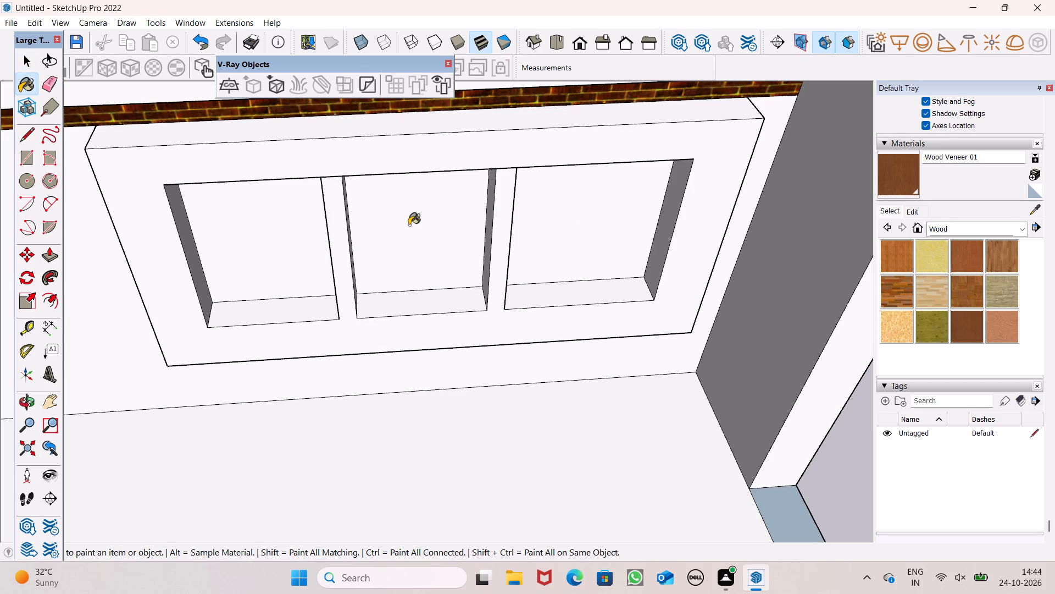
left_click(409, 223)
left_click(226, 250)
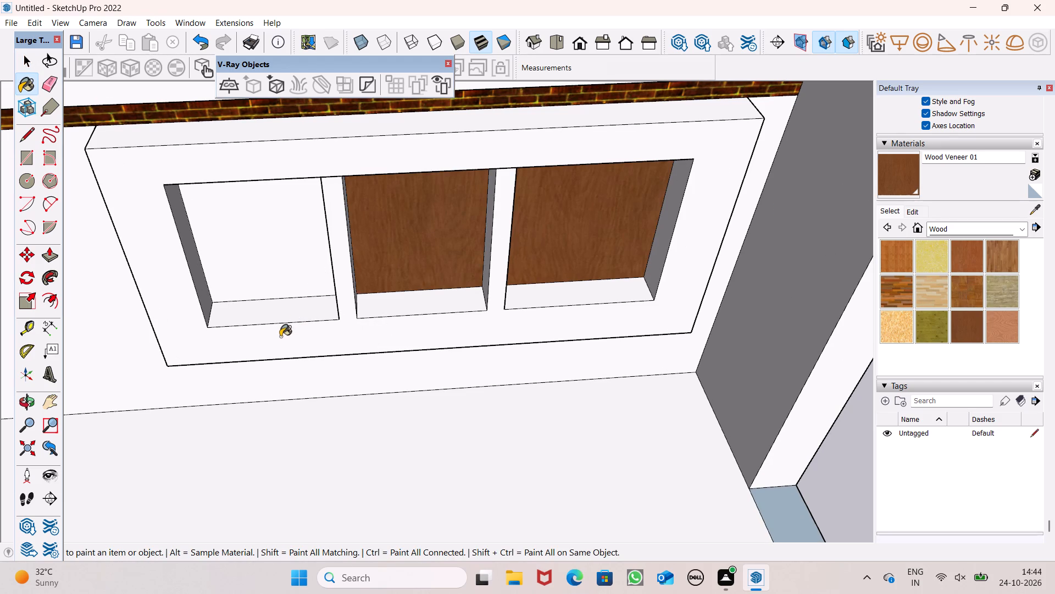
key("space")
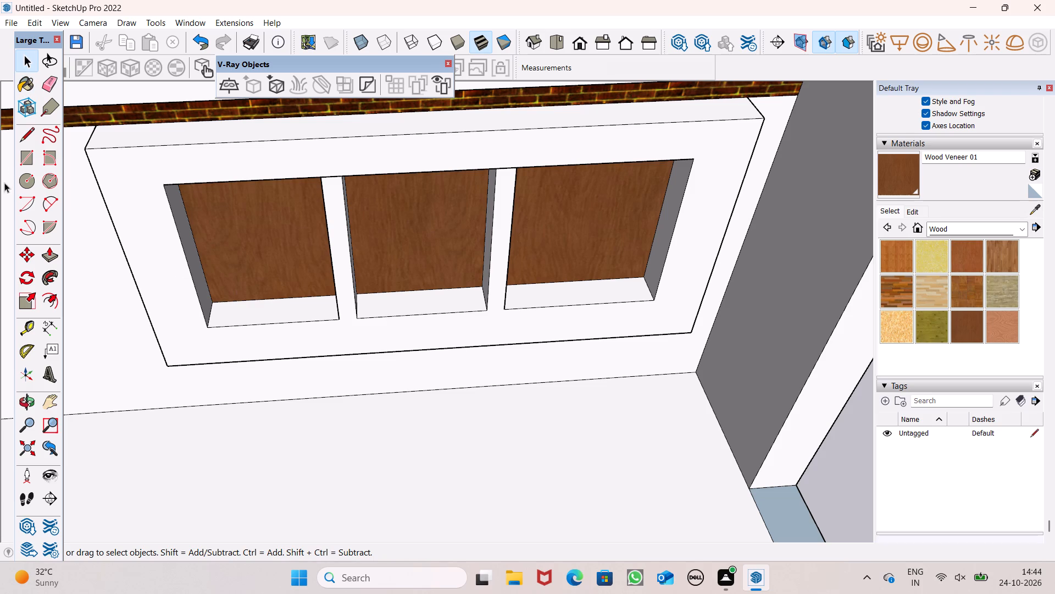
Draw a small square on the left opening's sill, near its left end.
left_click(23, 156)
scroll(216, 281, "up", 10)
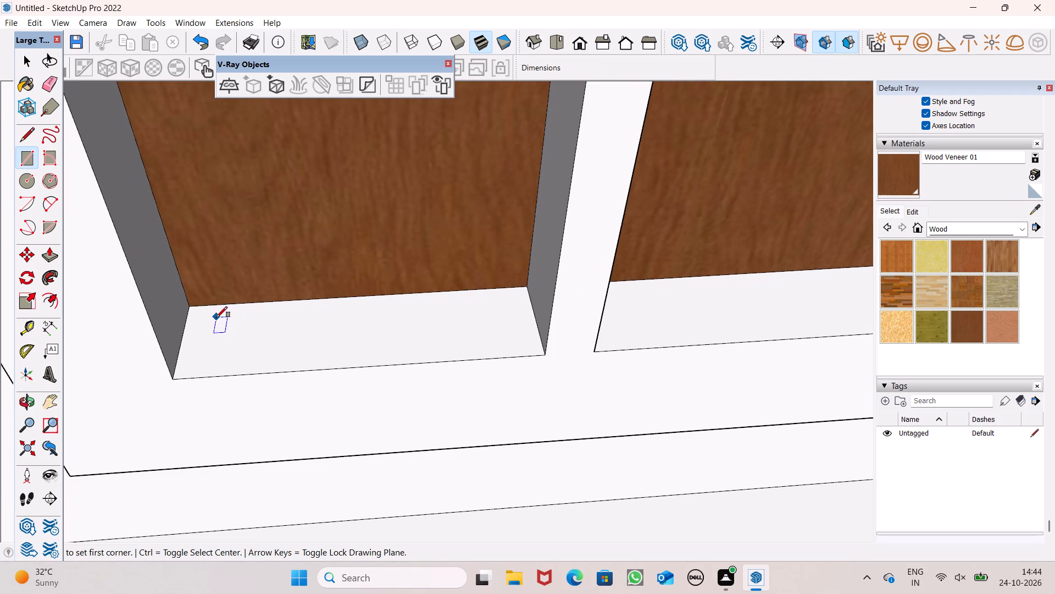
left_click(216, 317)
left_click(251, 349)
key("space")
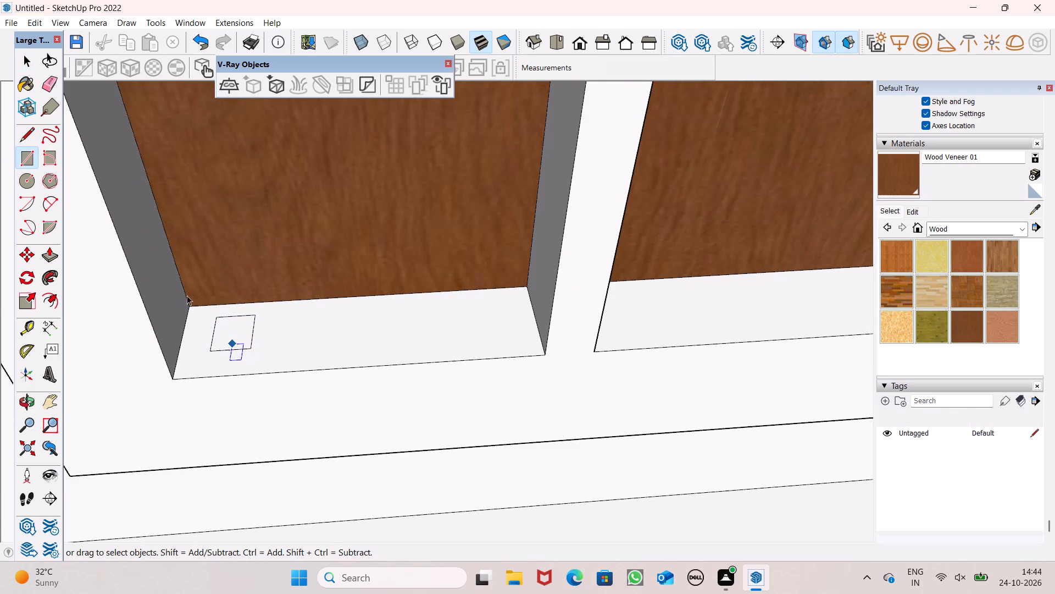
Copy the small square 7 13/16" along the sill and multiply it into an array of 30 copies.
scroll(180, 298, "down", 2)
double_click(220, 321)
key("m")
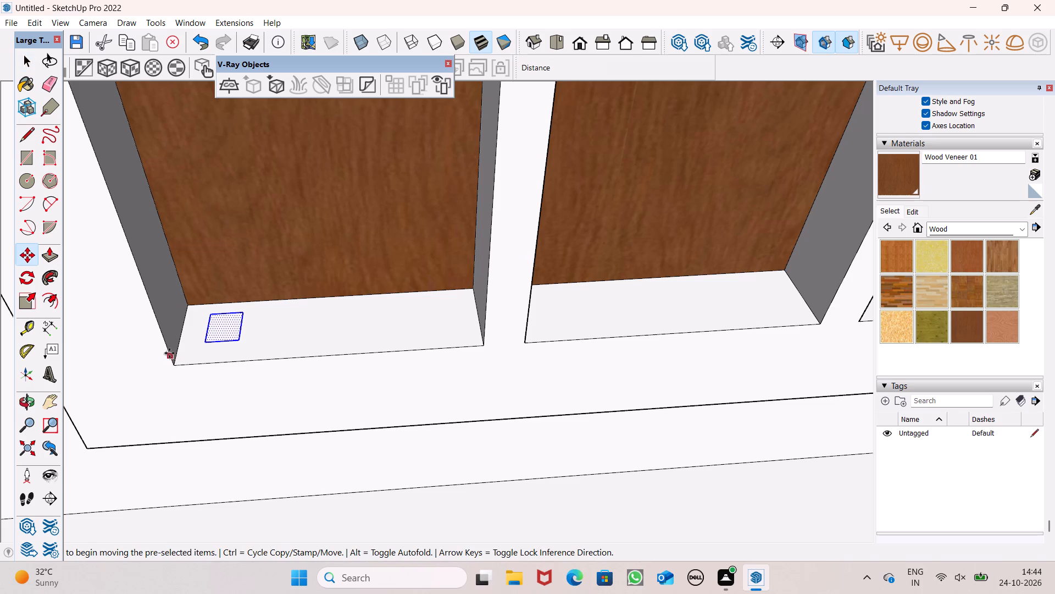
key("Return")
left_click_drag(238, 341, 278, 335)
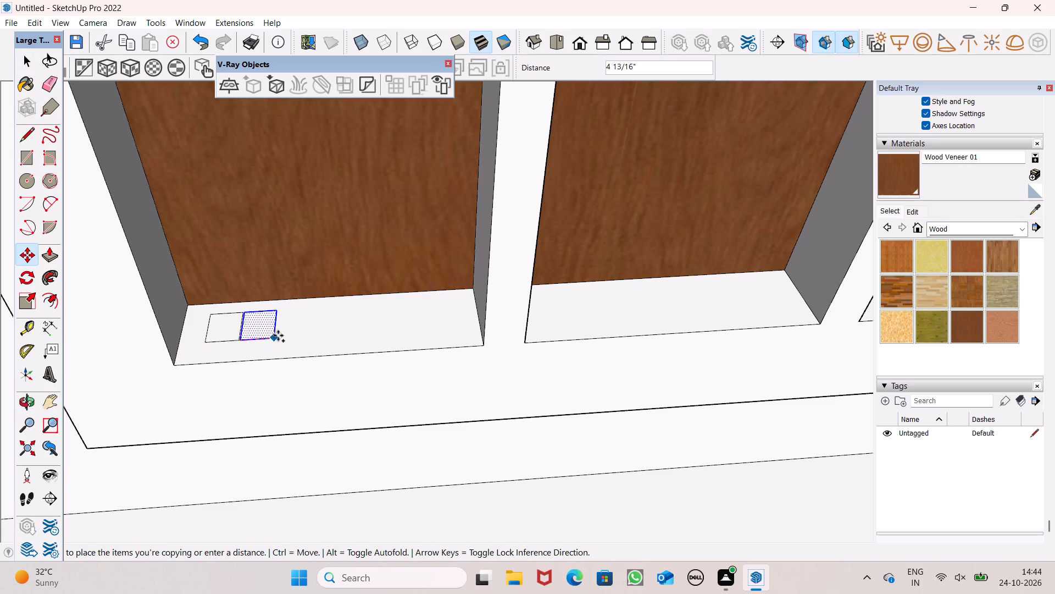
left_click_drag(278, 335, 295, 333)
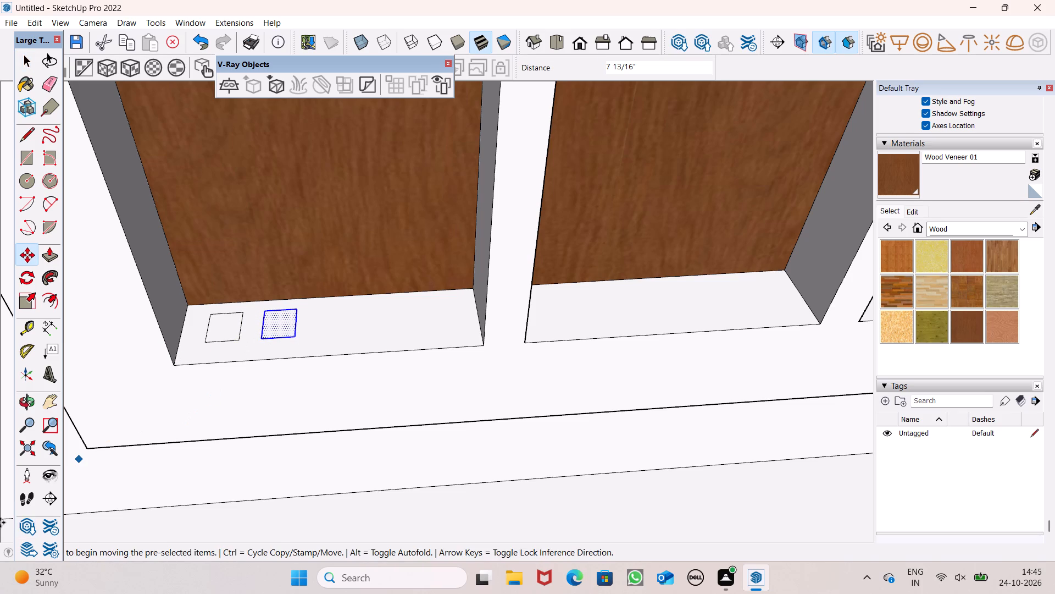
key("shift+asterisk")
type("30")
key("Return")
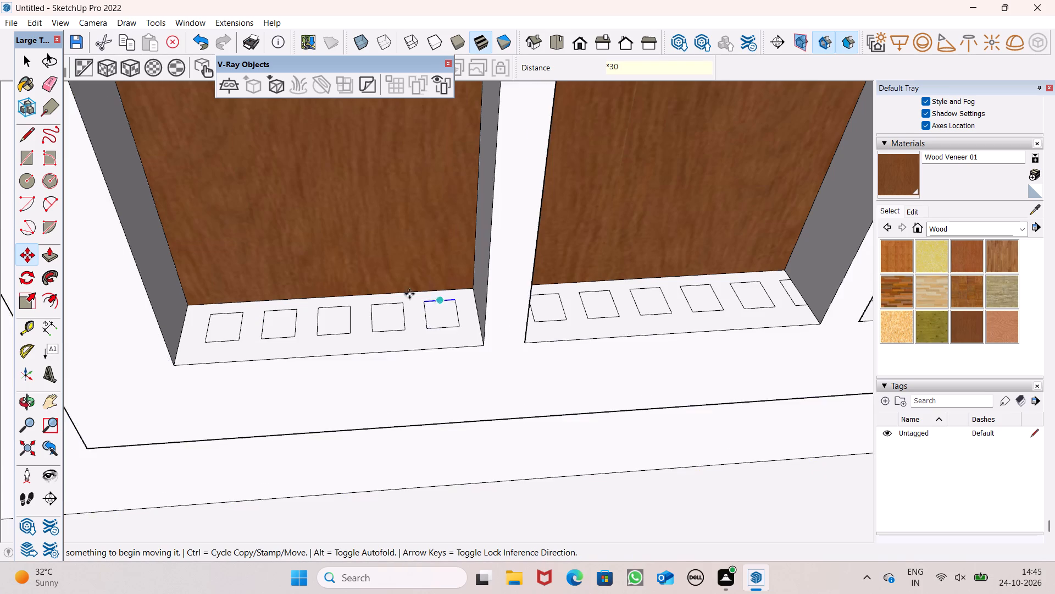
scroll(380, 299, "down", 5)
scroll(242, 364, "down", 6)
scroll(794, 377, "down", 5)
key("space")
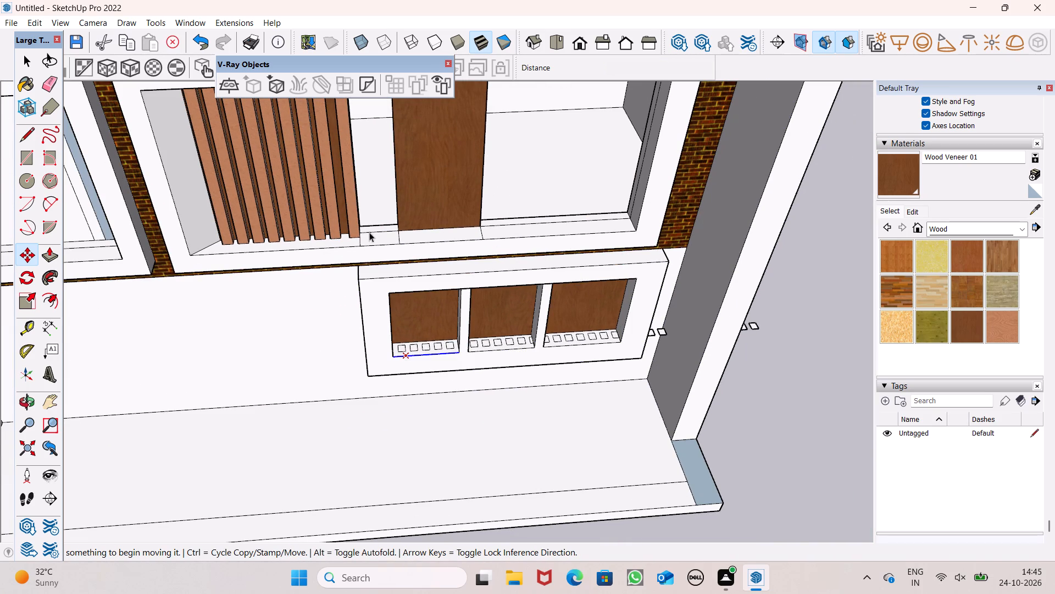
Erase the cut-off square at the right end of the middle opening's sill.
left_click(49, 82)
scroll(609, 388, "up", 6)
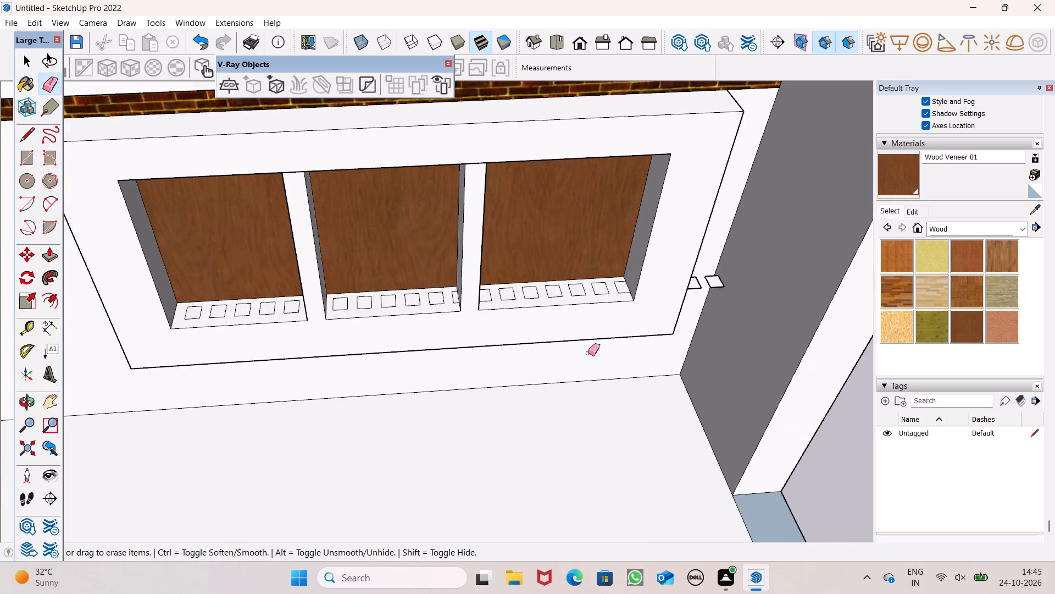
scroll(588, 353, "up", 9)
scroll(343, 284, "down", 4)
scroll(471, 256, "down", 4)
scroll(274, 277, "up", 5)
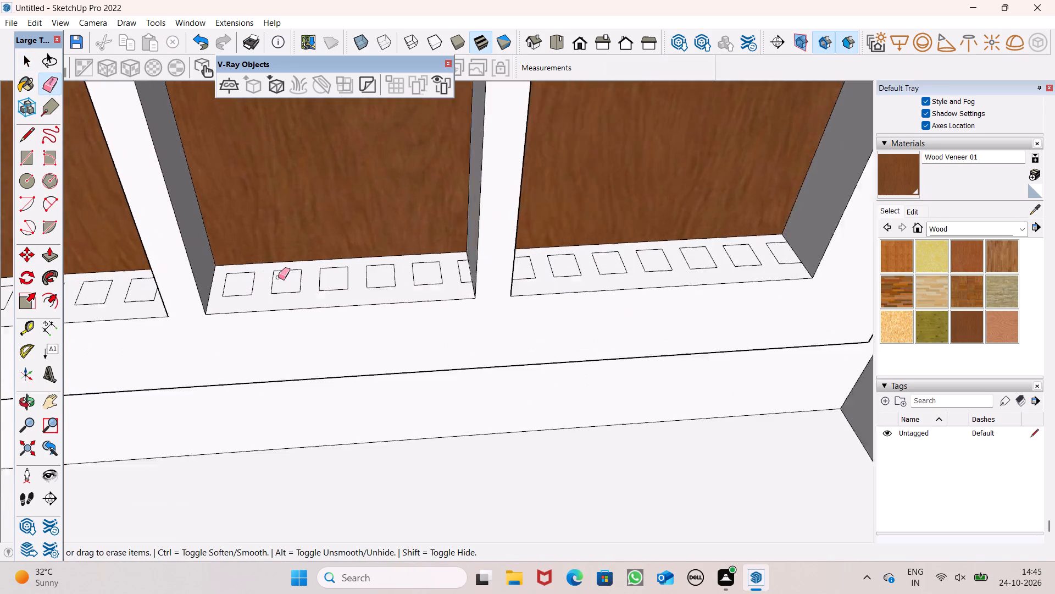
scroll(278, 277, "up", 3)
scroll(417, 288, "up", 6)
left_click_drag(592, 229, 603, 294)
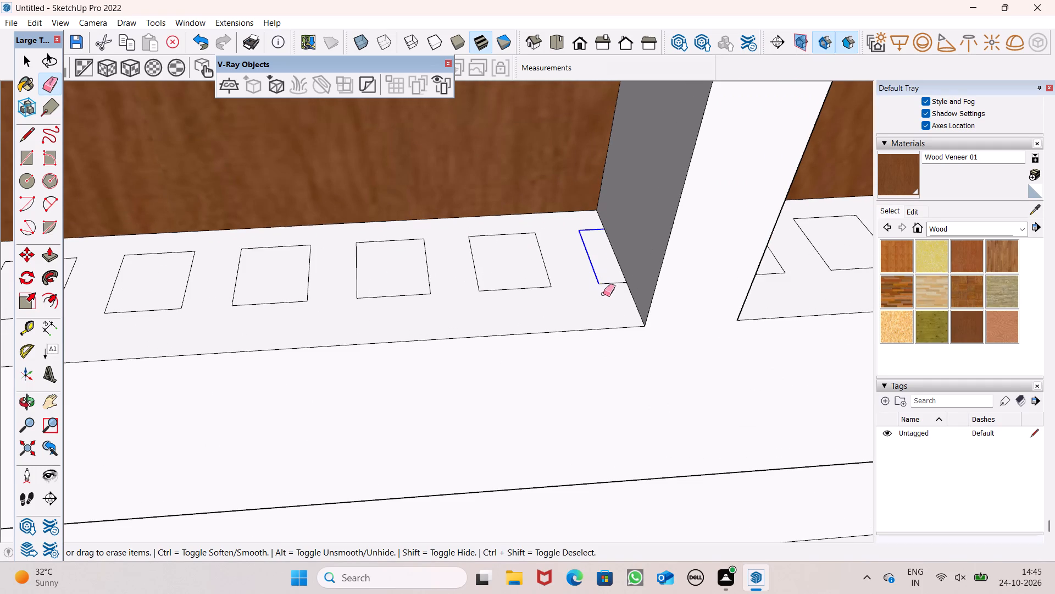
left_click_drag(603, 294, 605, 279)
Erase the cut-off square at the left end of the right opening's sill, including its leftover edge beside the post.
scroll(342, 282, "down", 13)
scroll(530, 261, "down", 3)
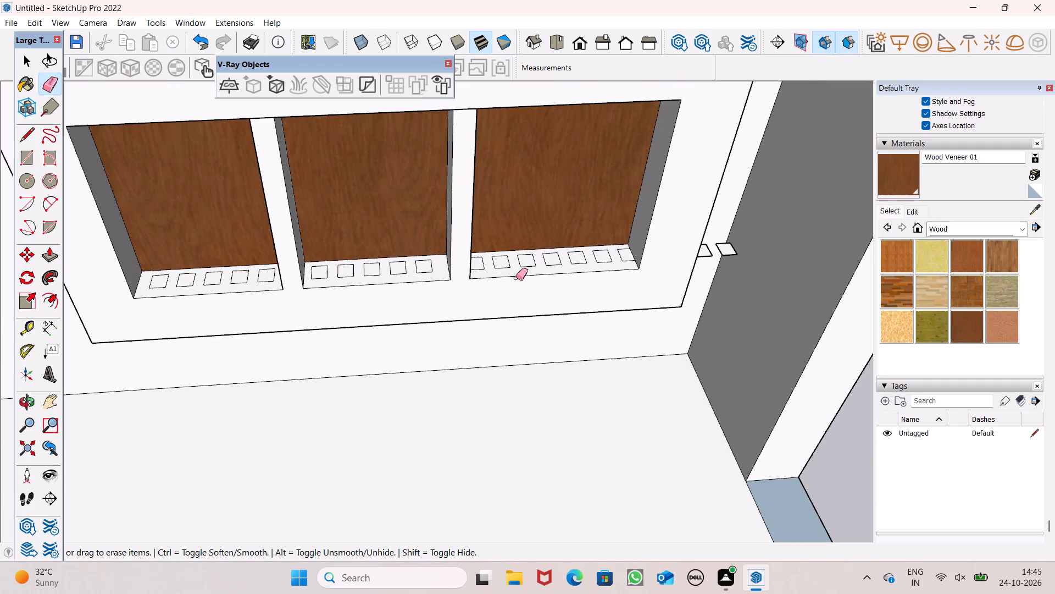
scroll(484, 269, "up", 14)
scroll(400, 263, "down", 6)
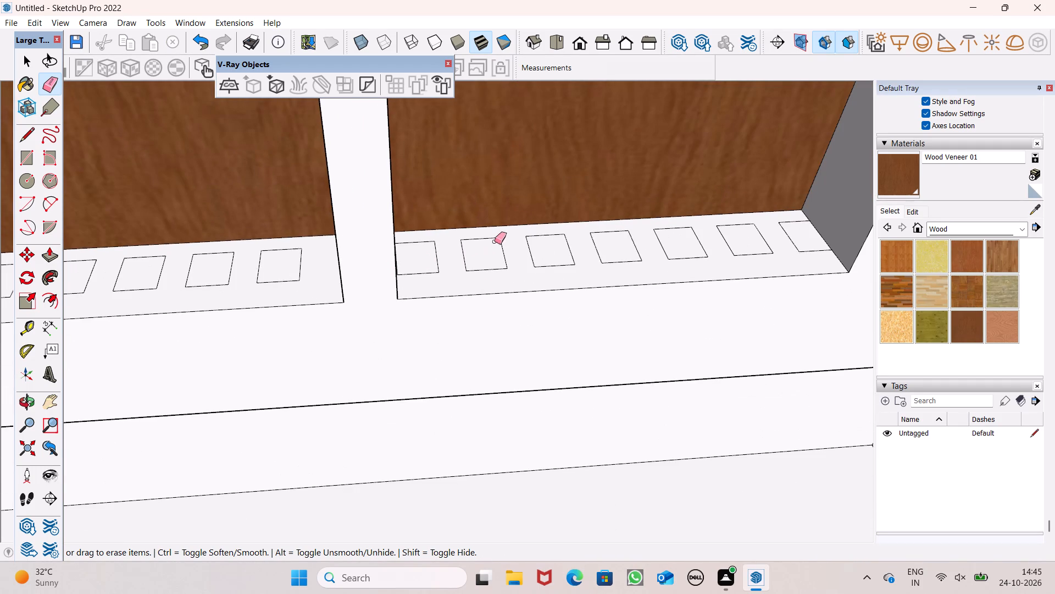
left_click_drag(413, 237, 421, 268)
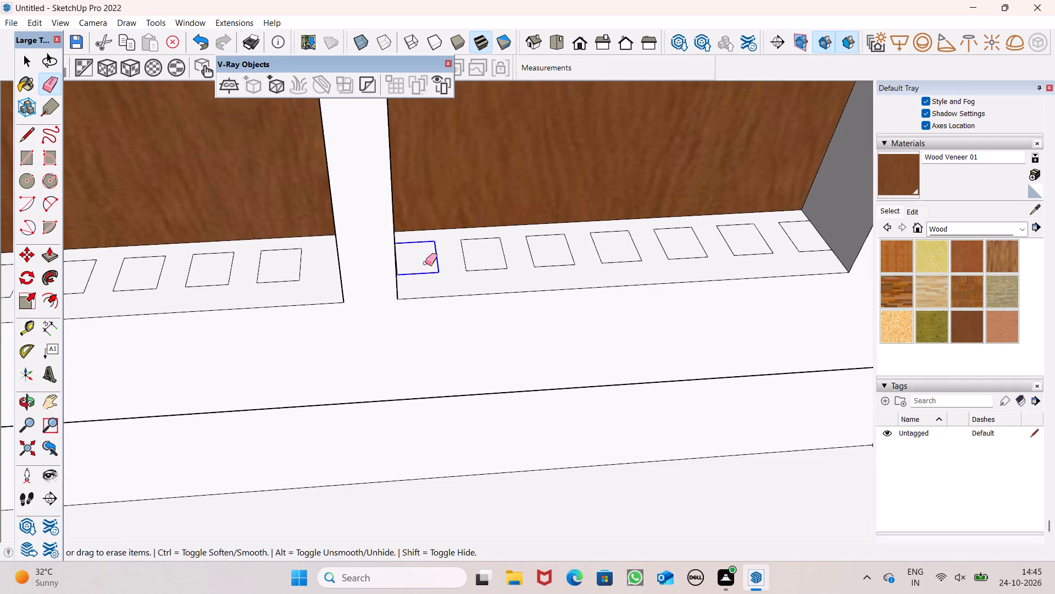
scroll(445, 271, "down", 4)
middle_click_drag(448, 275, 345, 285)
scroll(345, 285, "up", 1)
scroll(441, 275, "up", 12)
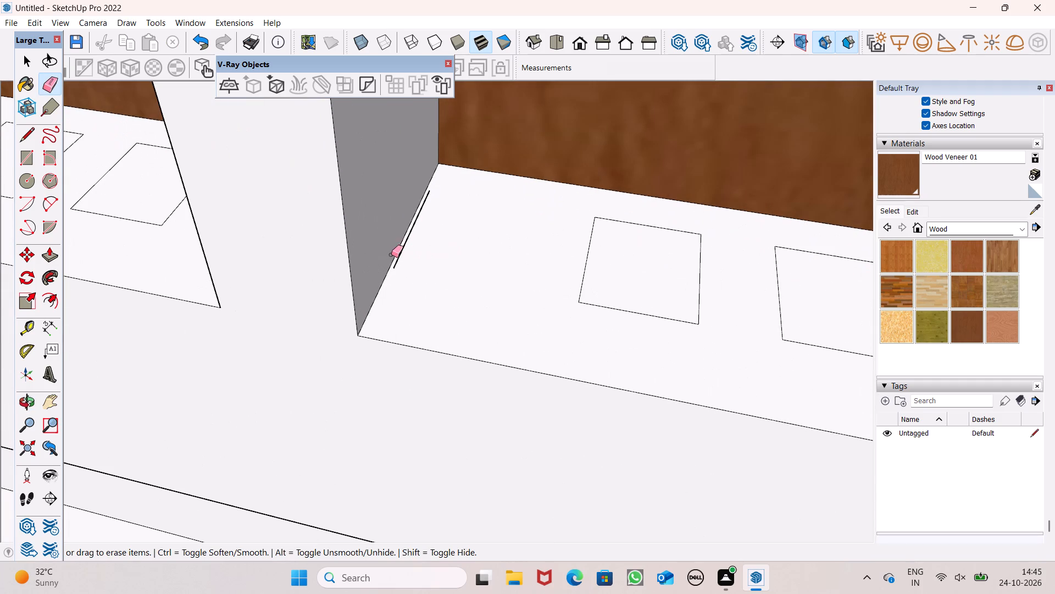
left_click(397, 265)
Erase the remaining squares on the right opening's sill except the first whole one nearest the dividing post.
scroll(380, 291, "down", 7)
left_click_drag(623, 282, 559, 302)
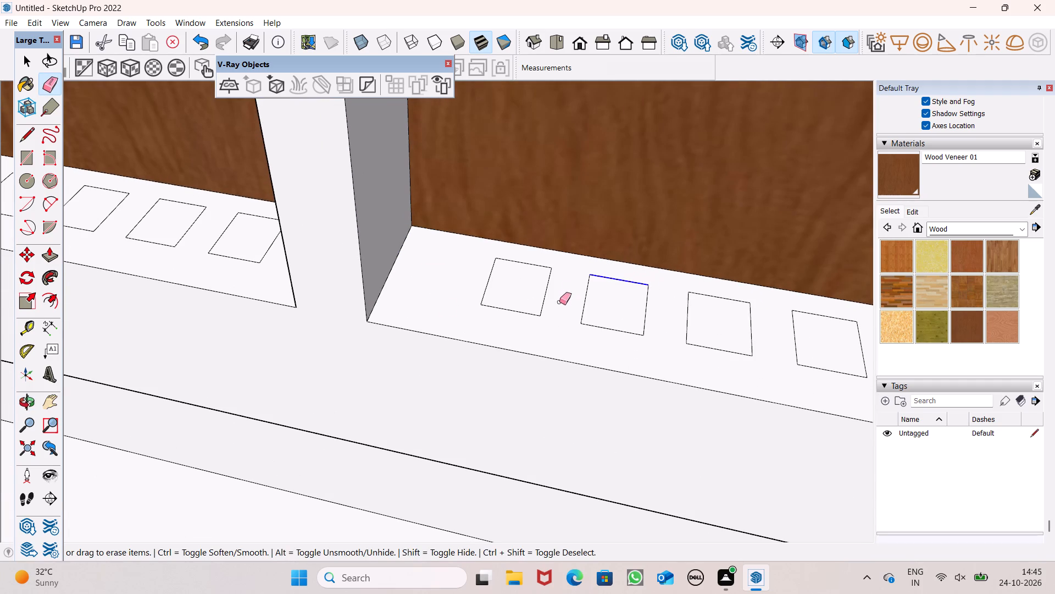
left_click_drag(559, 302, 710, 343)
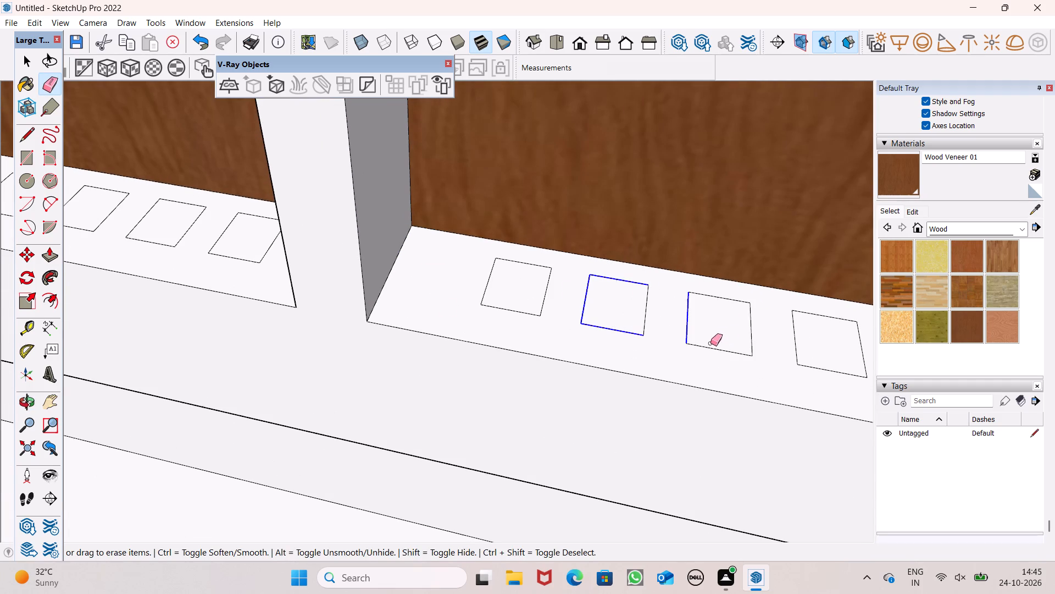
left_click_drag(710, 343, 700, 295)
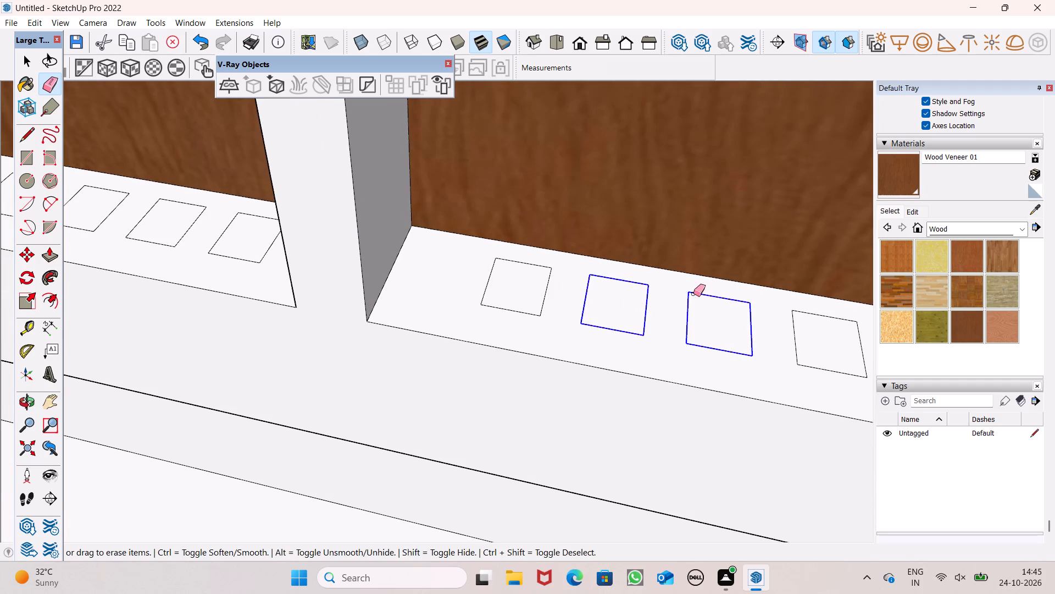
left_click_drag(700, 295, 834, 375)
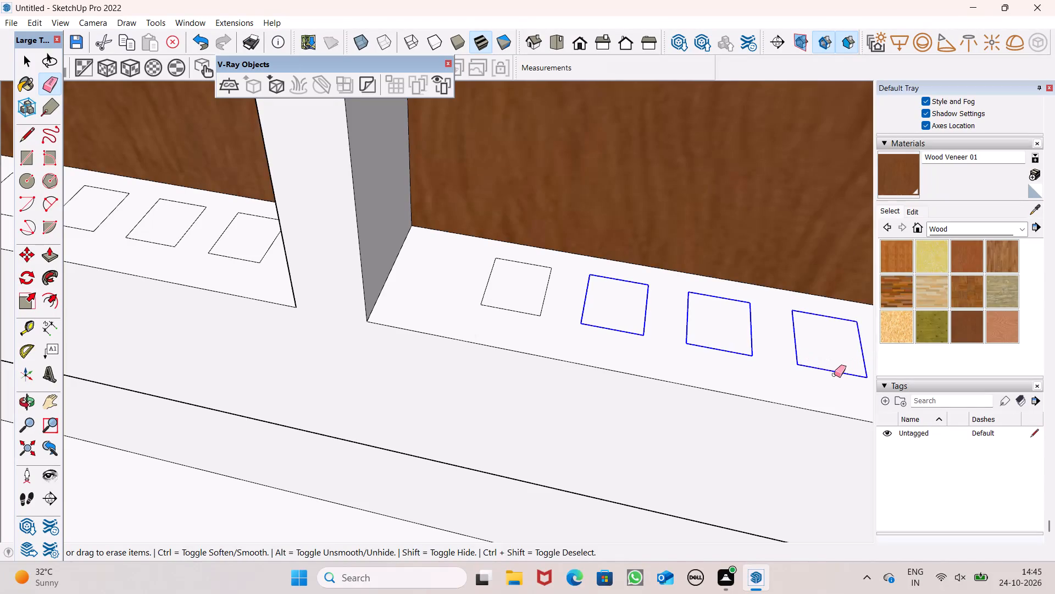
left_click_drag(834, 375, 823, 374)
scroll(670, 317, "down", 12)
scroll(744, 337, "up", 6)
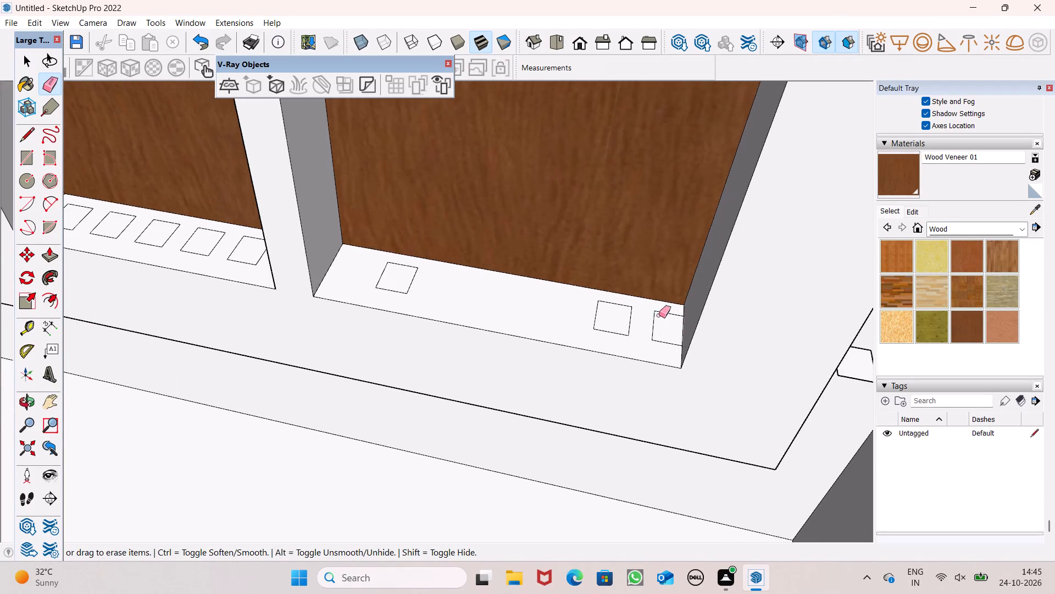
scroll(659, 312, "up", 5)
left_click_drag(665, 310, 612, 299)
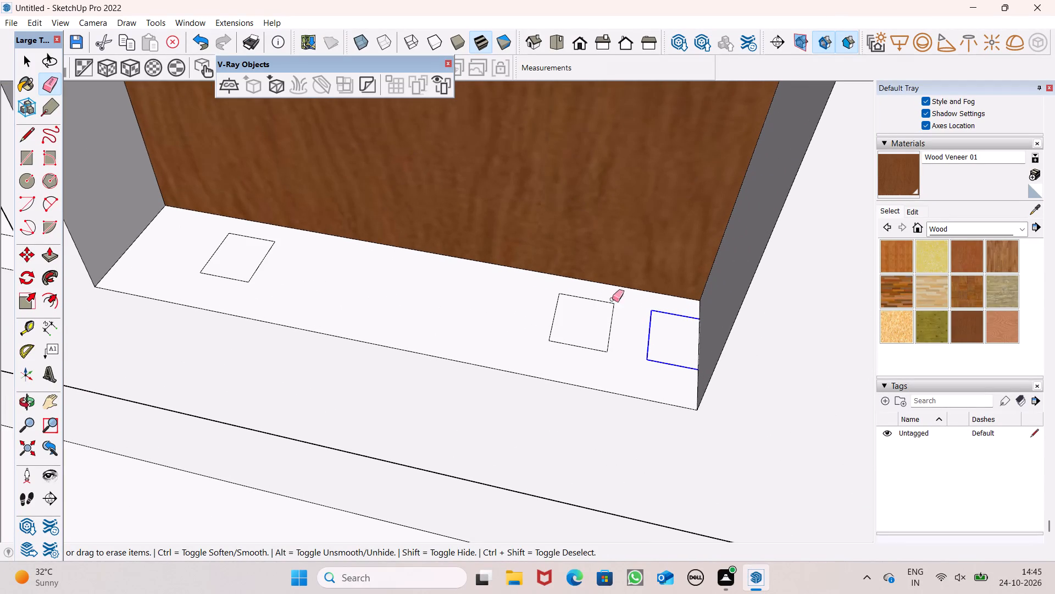
left_click_drag(612, 299, 569, 342)
scroll(531, 315, "down", 3)
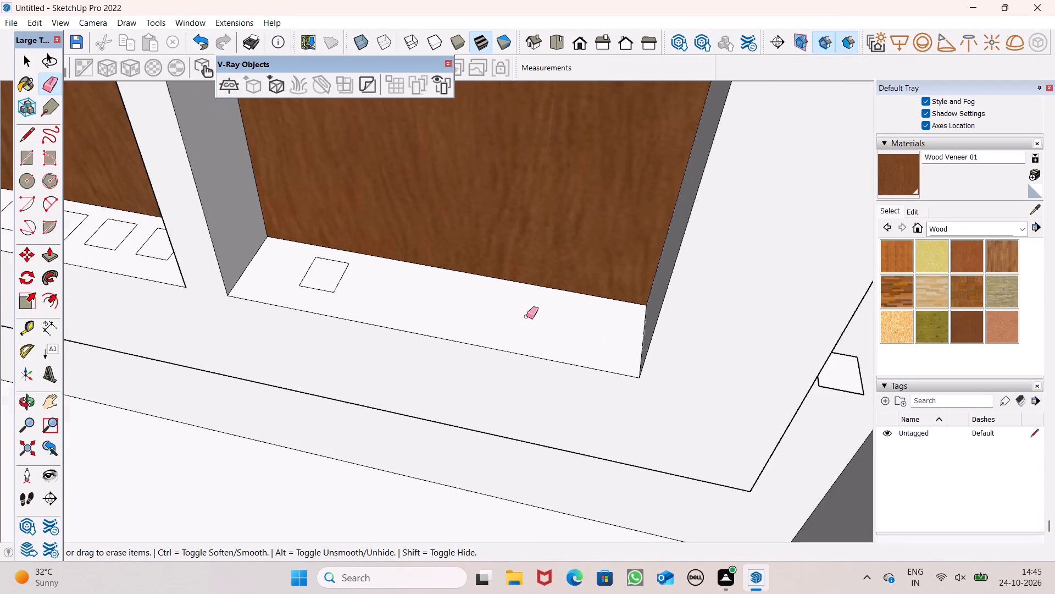
Erase the two loose squares between the frame's right end and the side wall.
scroll(526, 316, "down", 2)
middle_click_drag(611, 350, 551, 323)
scroll(611, 349, "up", 3)
scroll(451, 284, "down", 10)
scroll(701, 356, "up", 3)
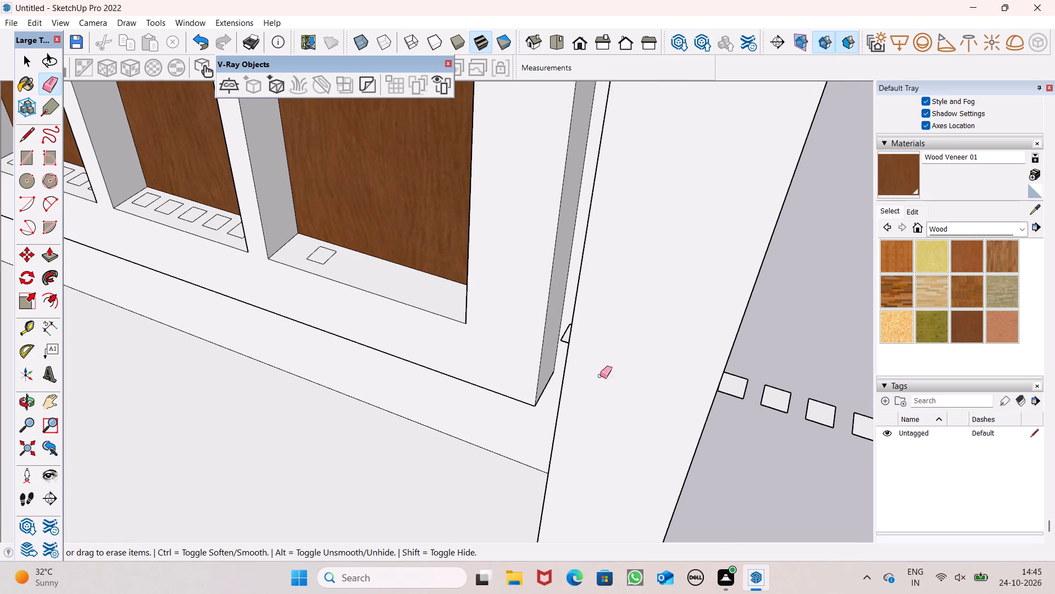
middle_click_drag(583, 375, 747, 358)
scroll(592, 339, "up", 8)
scroll(555, 256, "up", 6)
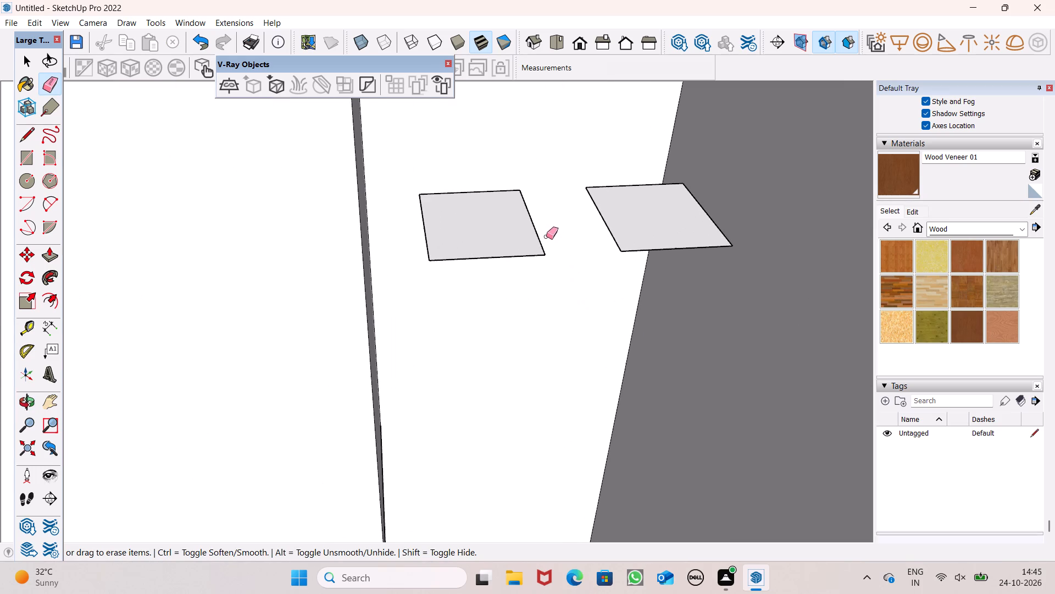
left_click_drag(492, 238, 487, 246)
left_click(429, 249)
left_click_drag(427, 259, 445, 262)
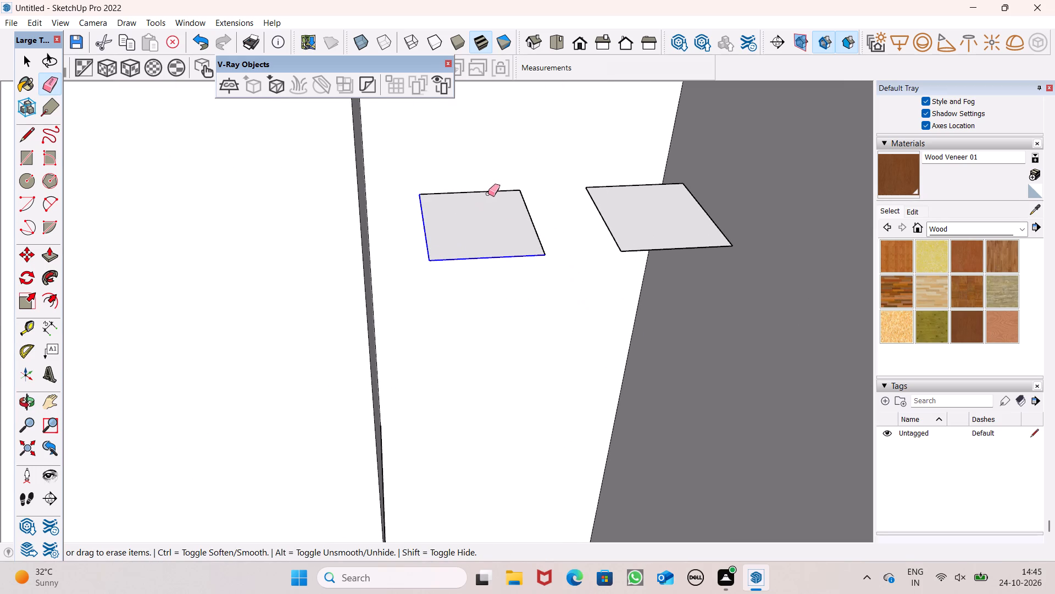
left_click_drag(502, 189, 528, 203)
left_click_drag(595, 182, 585, 200)
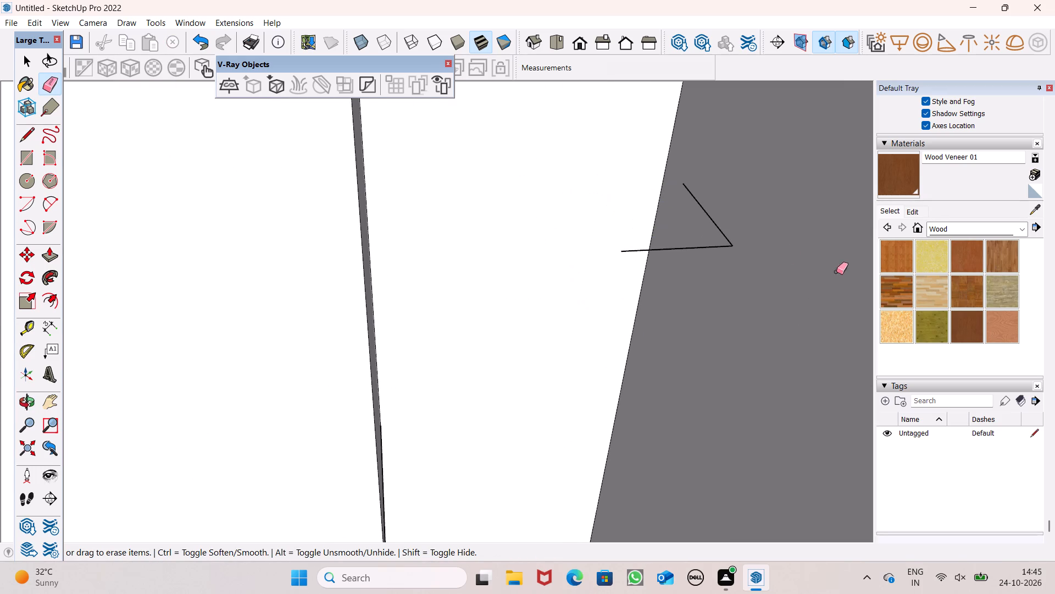
left_click_drag(731, 236, 723, 249)
Erase the two loose squares embedded in the thickness of the side wall, keeping the wall's own edges.
scroll(542, 227, "down", 5)
scroll(492, 231, "down", 4)
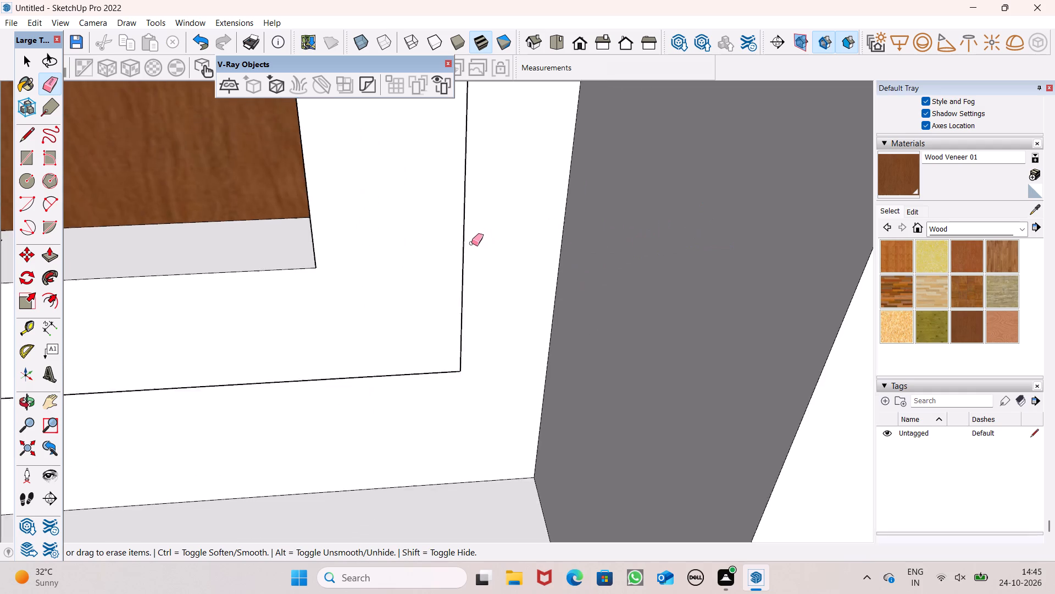
scroll(471, 243, "down", 15)
middle_click_drag(573, 287, 404, 255)
scroll(553, 284, "up", 3)
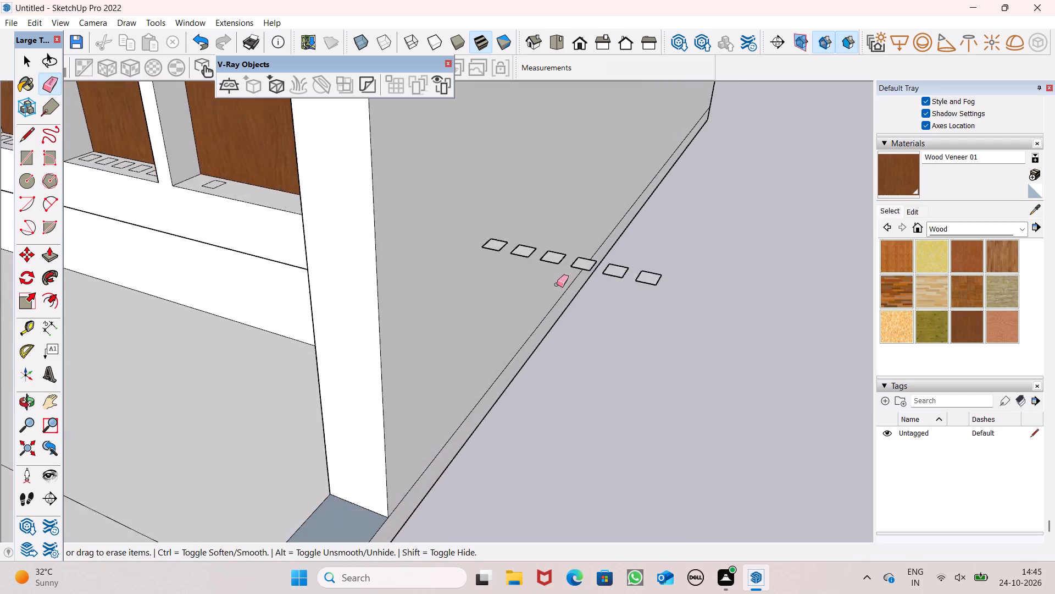
scroll(557, 284, "up", 5)
middle_click_drag(516, 249, 693, 394)
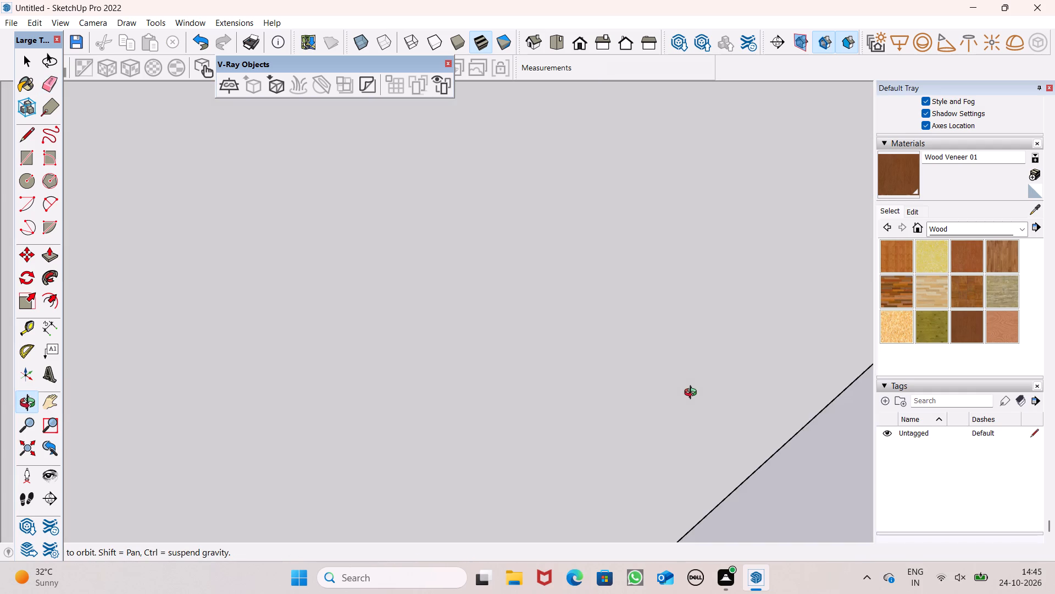
middle_click_drag(693, 394, 781, 280)
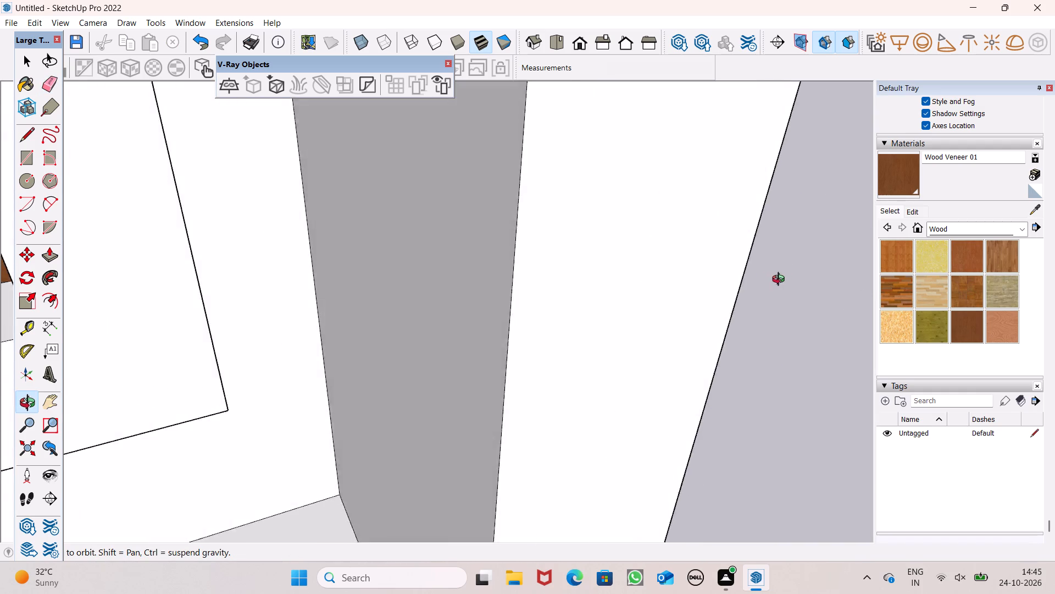
middle_click_drag(781, 280, 679, 471)
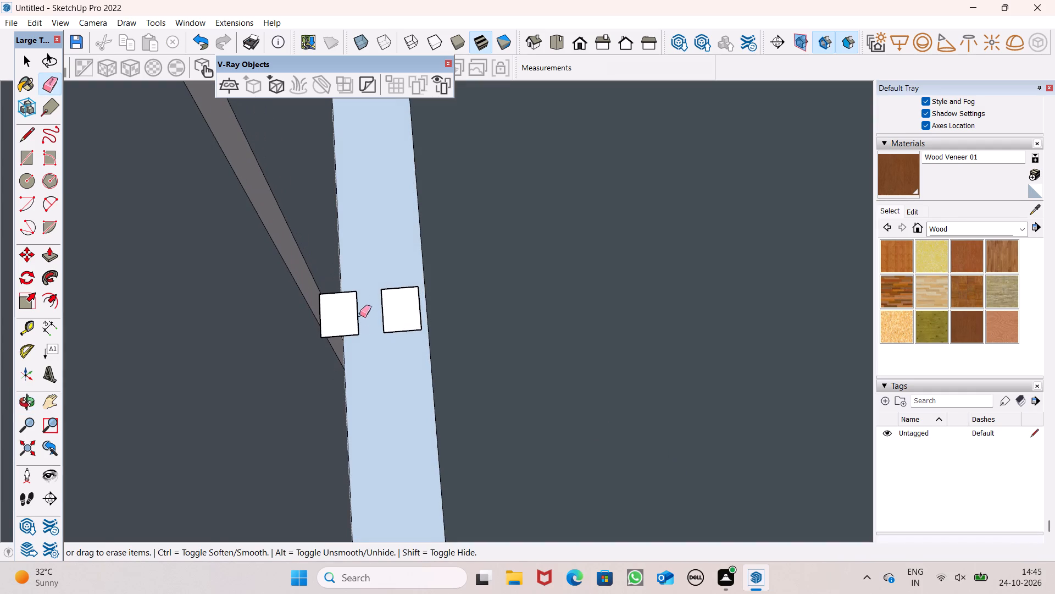
left_click_drag(337, 287, 346, 335)
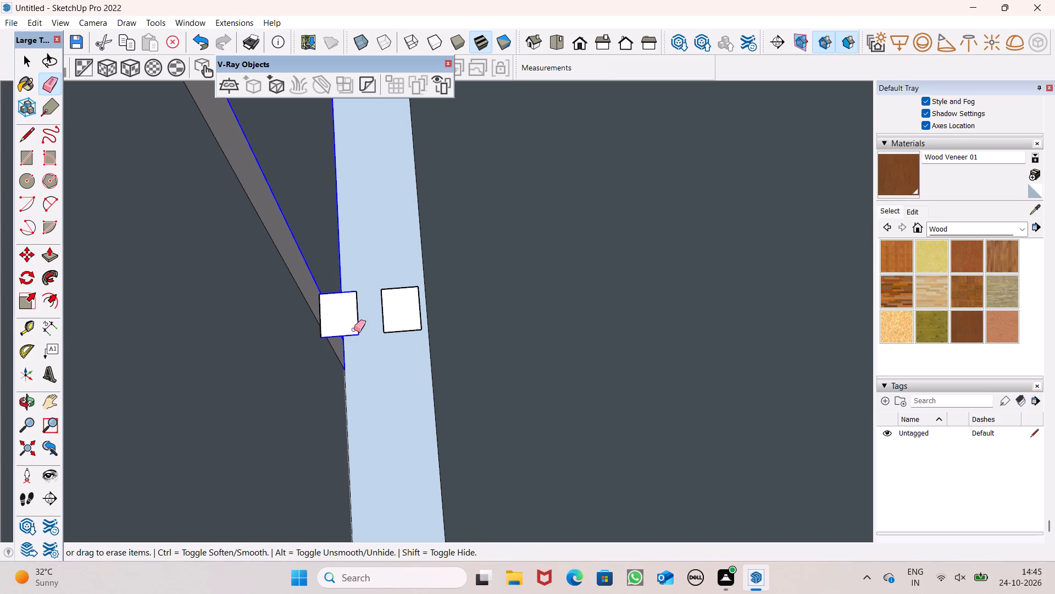
key("ctrl+z")
left_click_drag(354, 307, 351, 315)
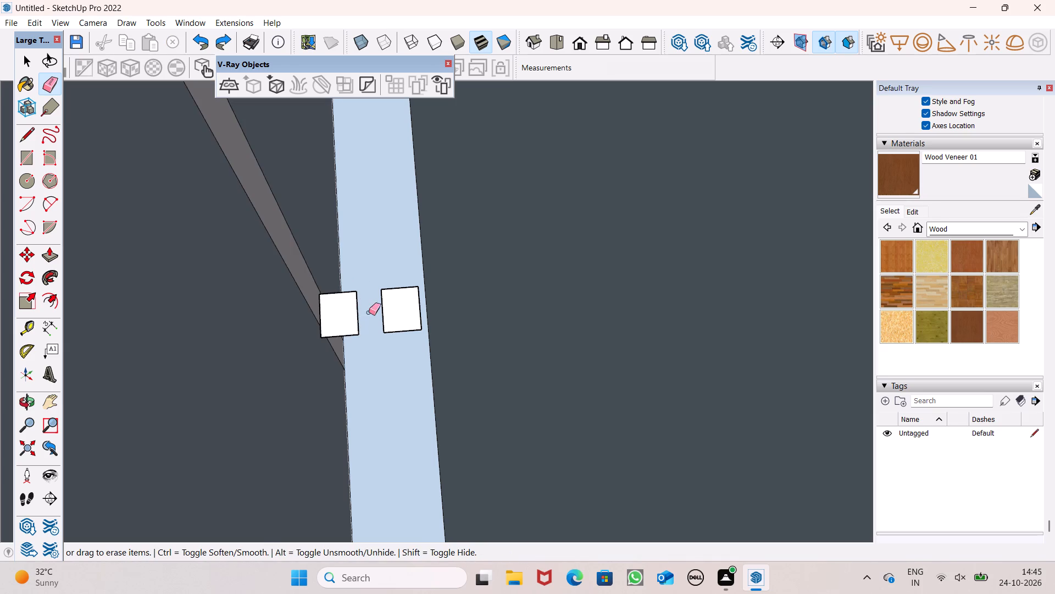
left_click_drag(365, 314, 357, 318)
left_click_drag(375, 309, 385, 306)
left_click_drag(395, 288, 397, 302)
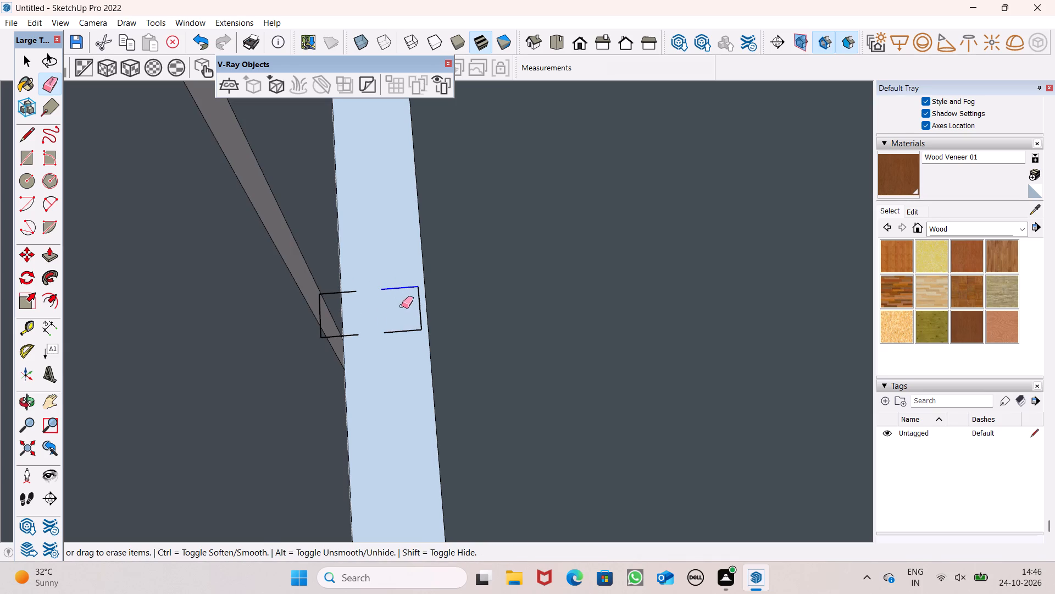
left_click_drag(403, 324, 406, 329)
left_click_drag(419, 332, 419, 319)
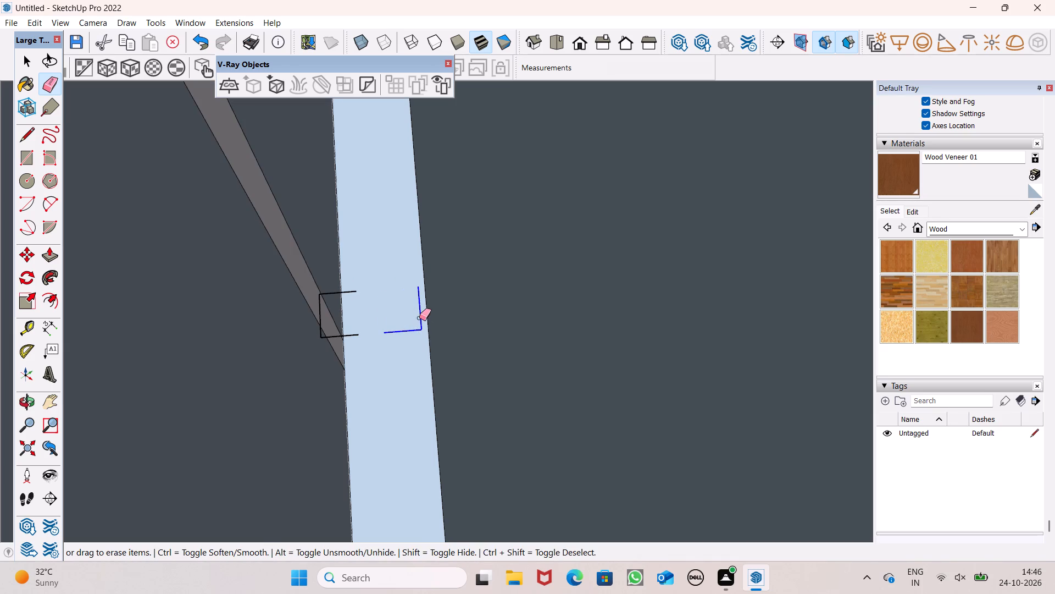
left_click(339, 335)
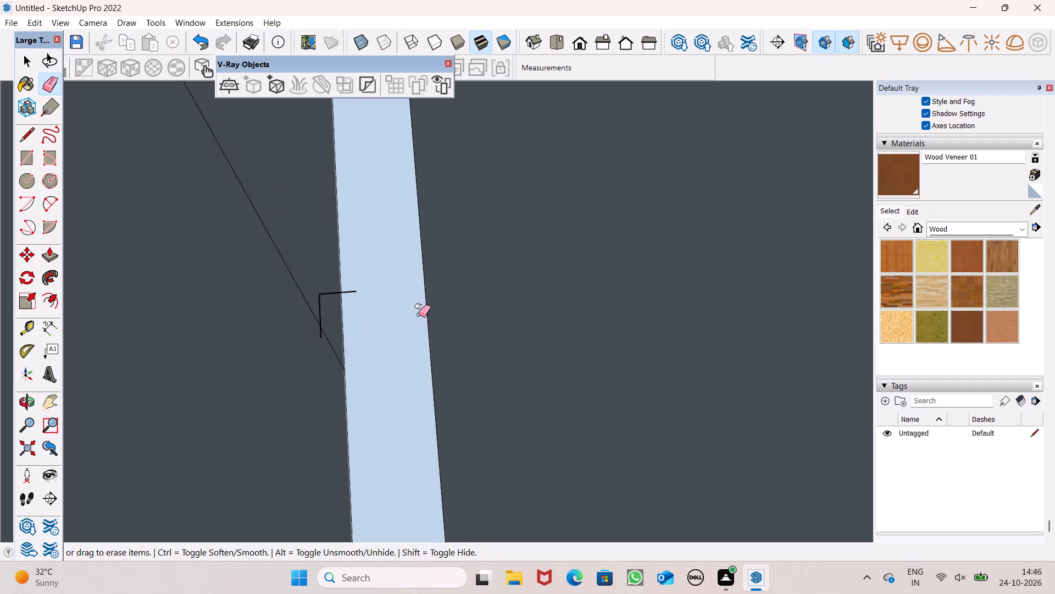
key("ctrl+z")
scroll(361, 269, "up", 6, "ctrl")
left_click(349, 309)
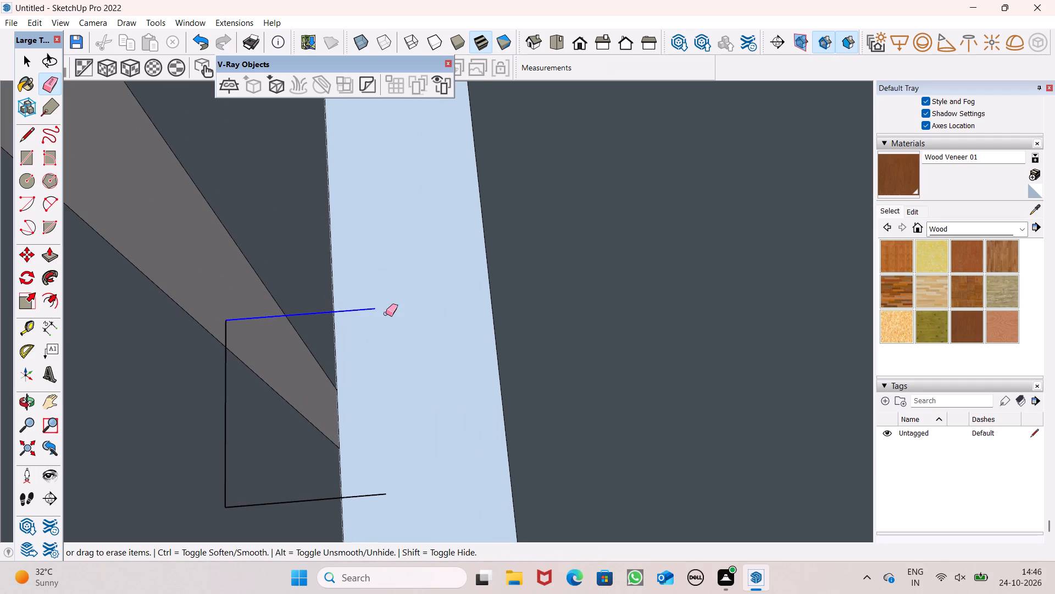
scroll(472, 326, "down", 3)
left_click(362, 406)
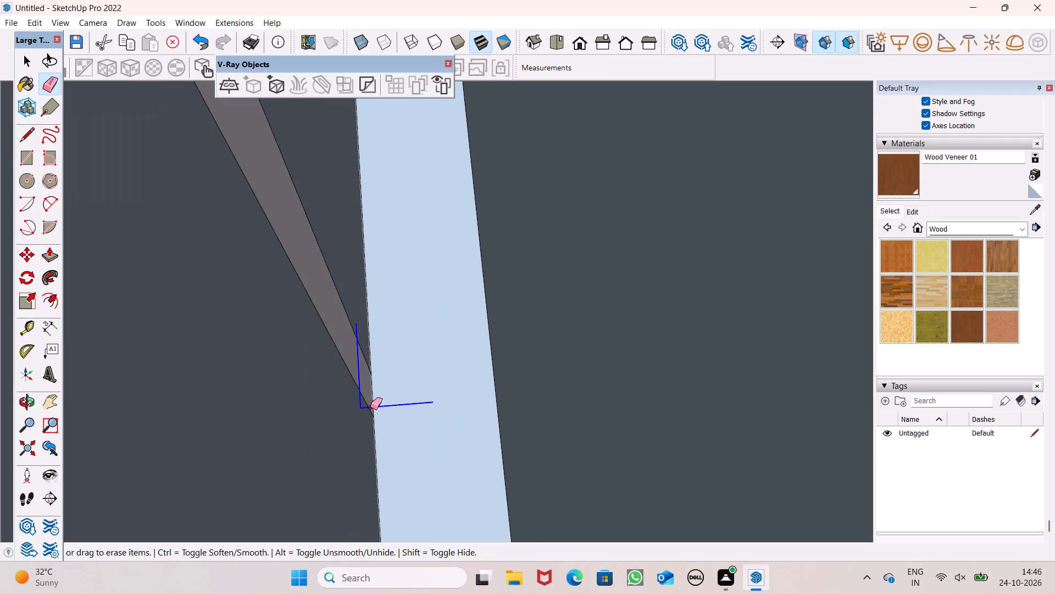
scroll(338, 258, "down", 20)
scroll(338, 258, "down", 5)
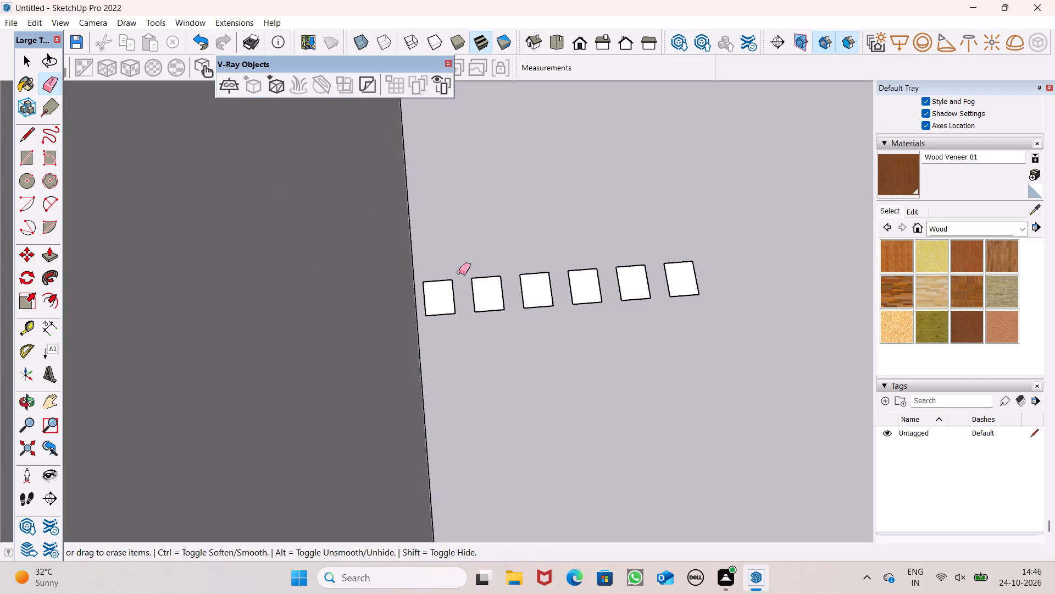
Erase the row of six loose squares lying outside the building beyond the side wall, keeping the wall edge intact.
left_click_drag(453, 277, 721, 278)
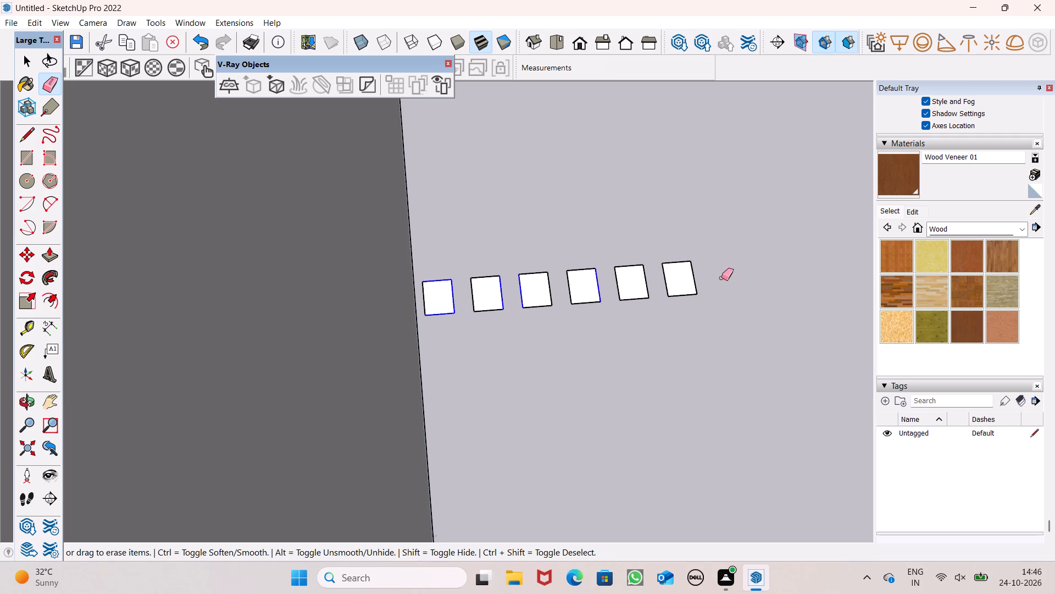
left_click_drag(721, 278, 675, 279)
left_click_drag(676, 257, 615, 280)
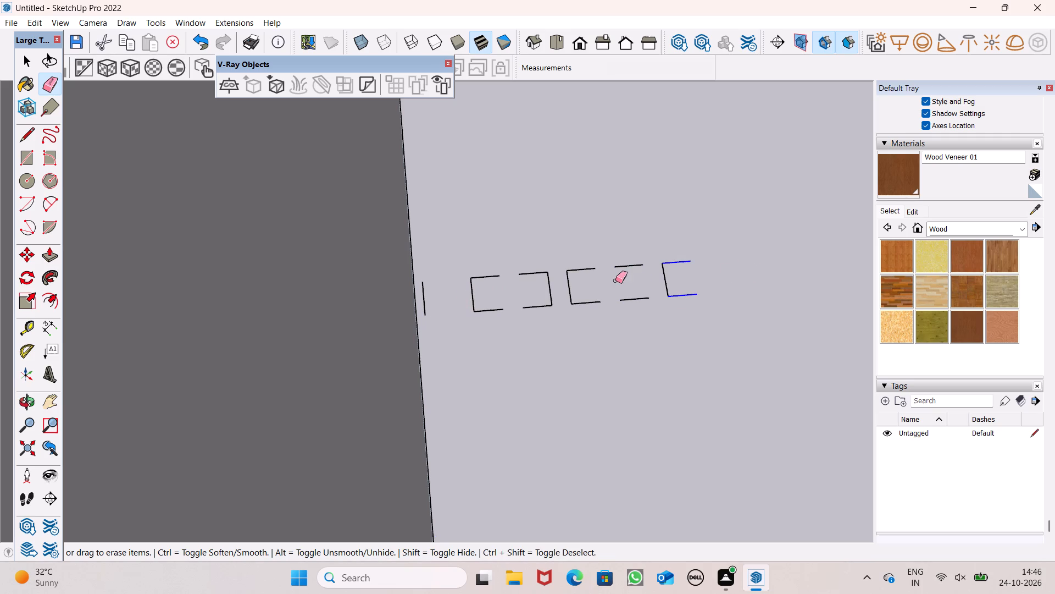
left_click_drag(615, 280, 676, 277)
left_click_drag(582, 270, 579, 277)
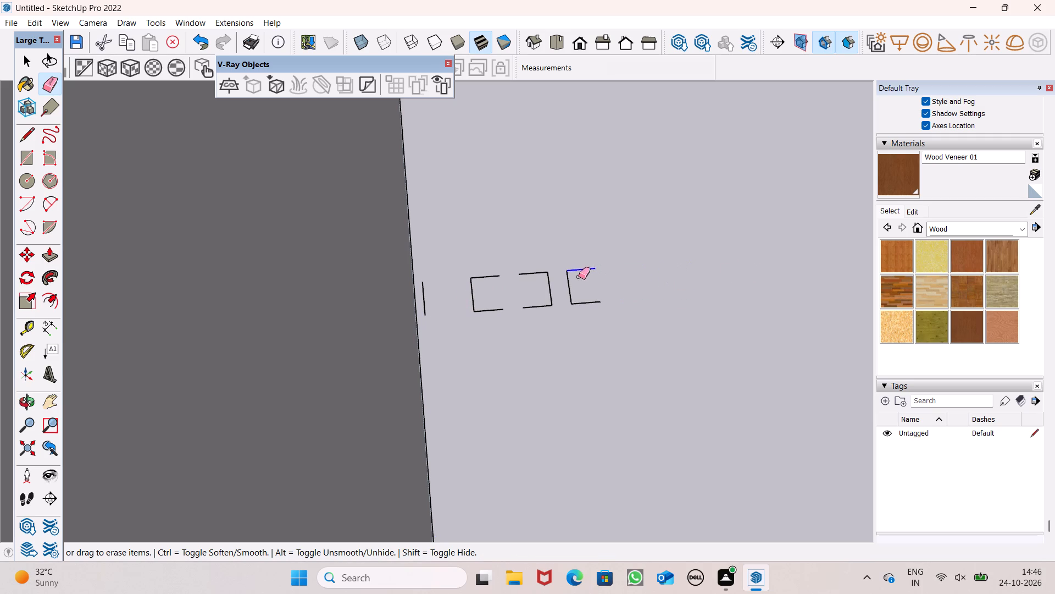
left_click_drag(579, 277, 532, 309)
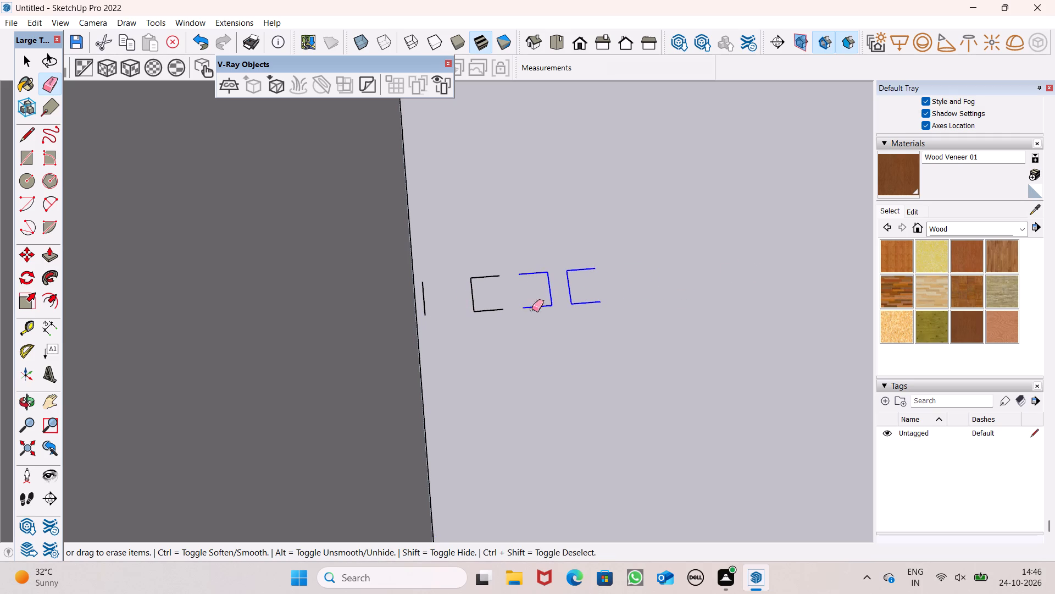
left_click_drag(532, 309, 448, 305)
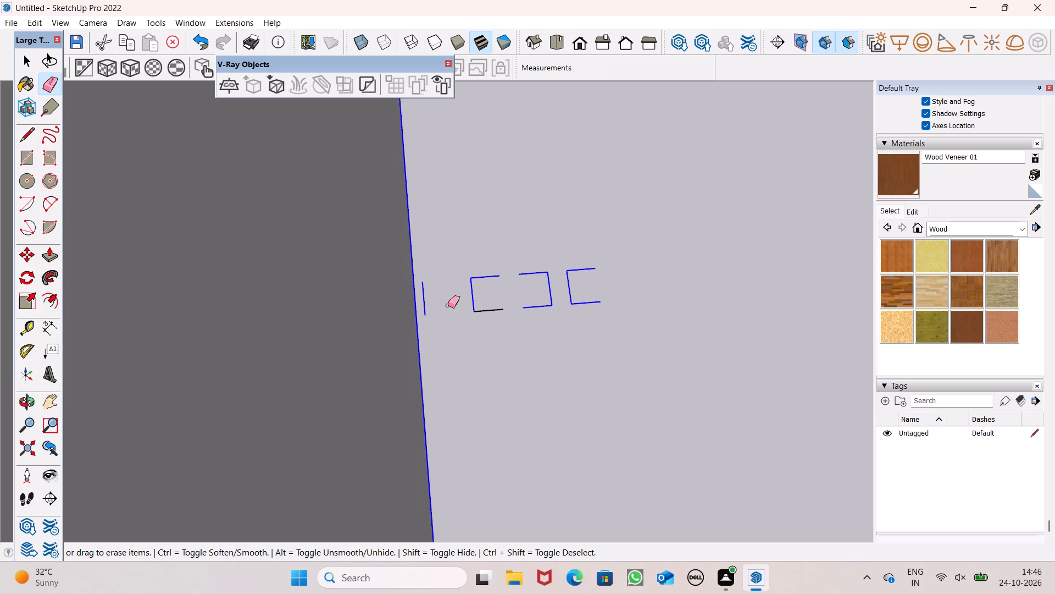
left_click_drag(448, 305, 481, 312)
key("ctrl+z")
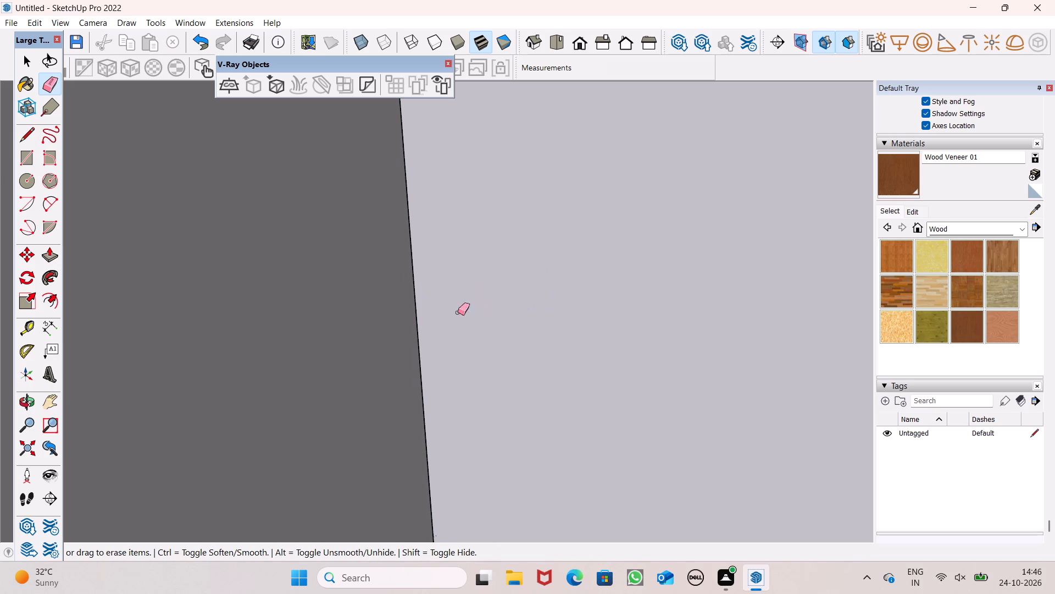
left_click_drag(433, 297, 425, 307)
left_click_drag(482, 274, 478, 313)
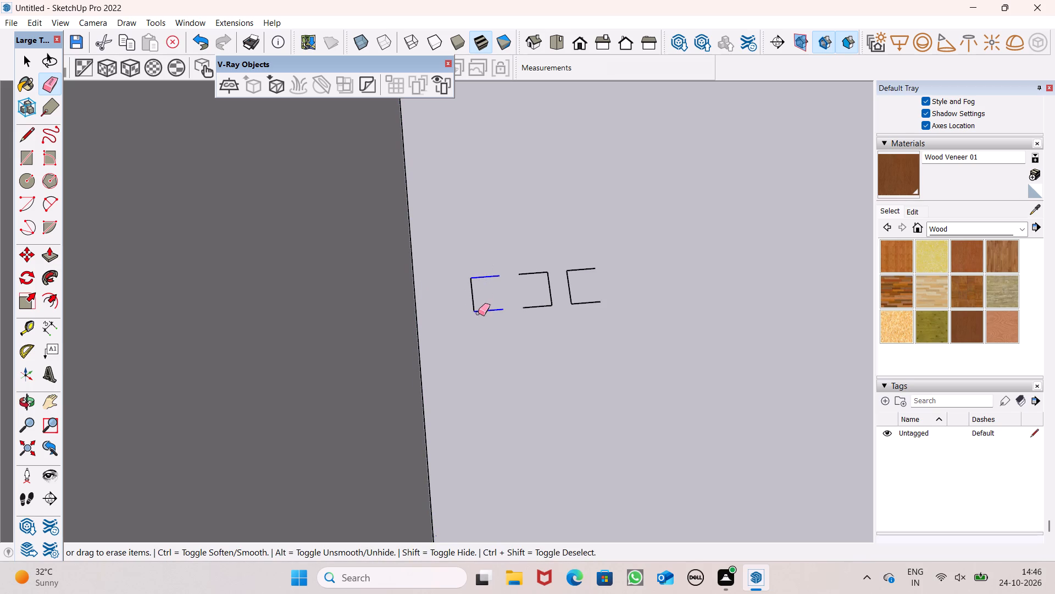
left_click_drag(478, 313, 560, 280)
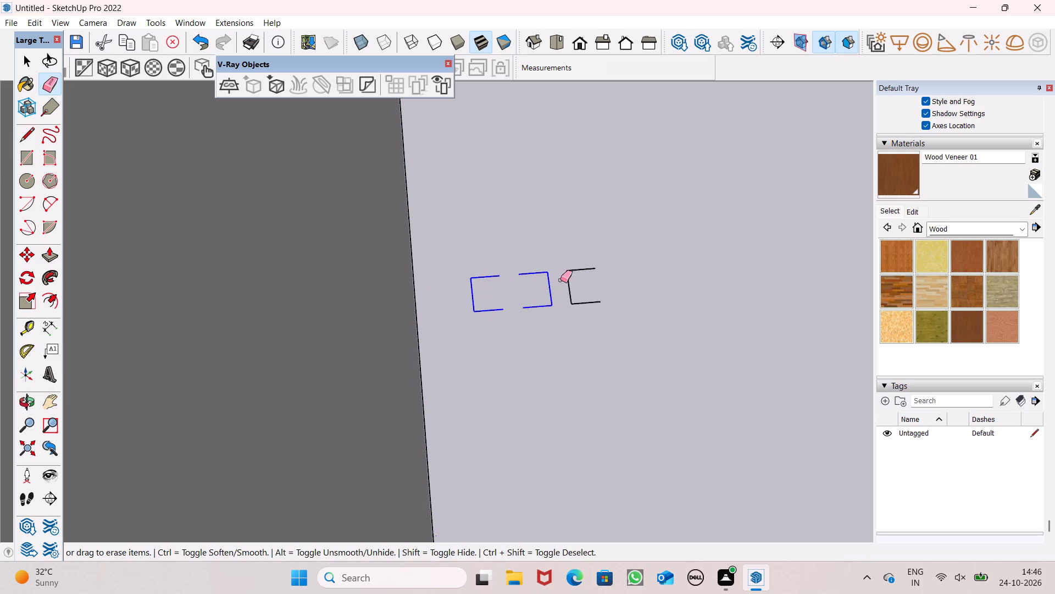
left_click_drag(560, 280, 601, 290)
key("space")
Examine the raised frame's three openings from the front, above and below, checking the sill squares, dividing posts and top edges.
scroll(609, 231, "down", 7)
scroll(663, 219, "down", 6)
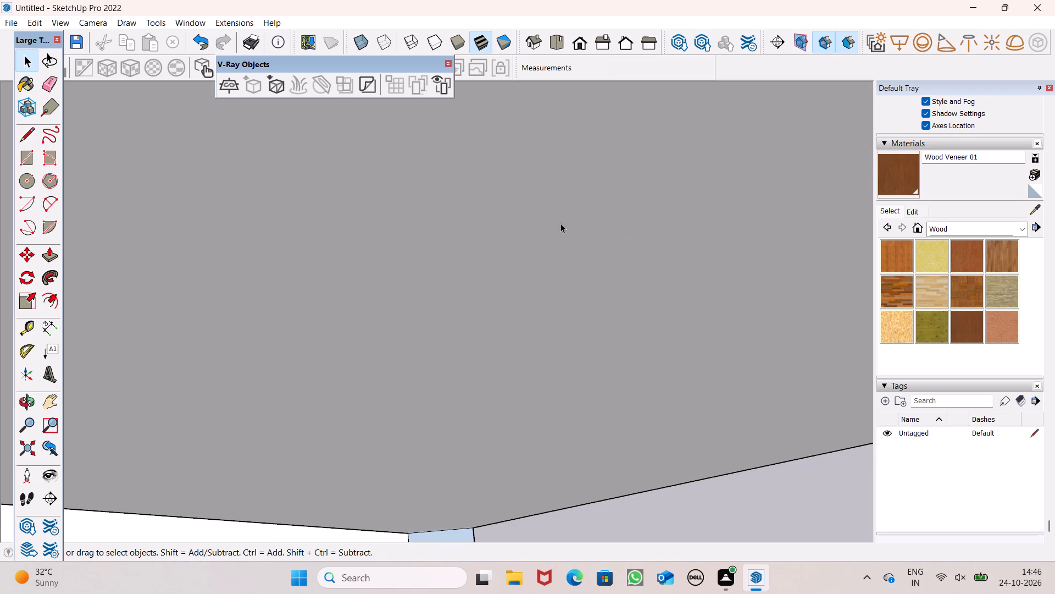
left_click(583, 47)
scroll(543, 304, "down", 6)
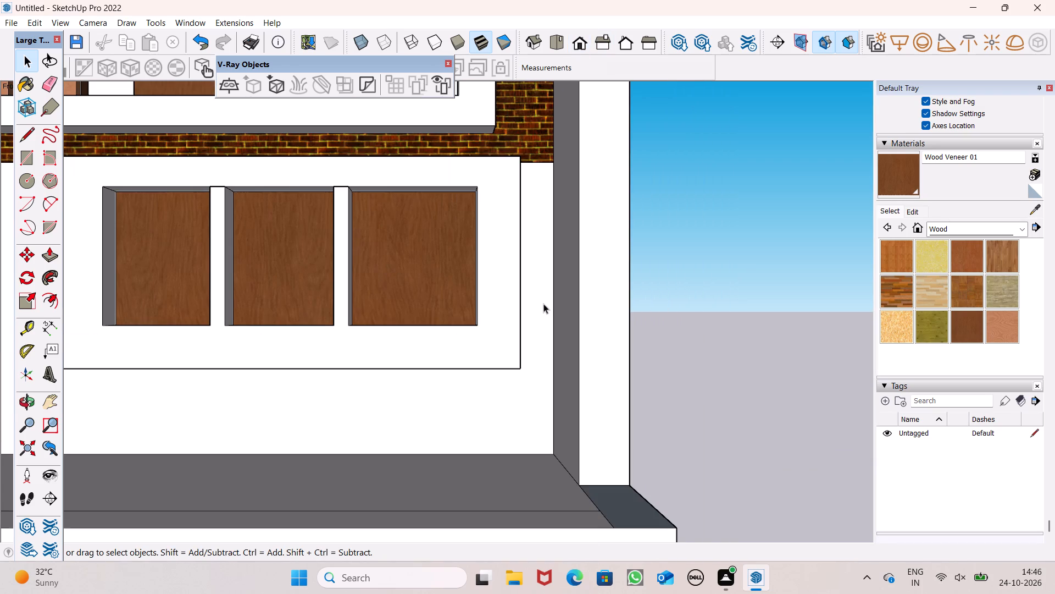
scroll(815, 459, "down", 5)
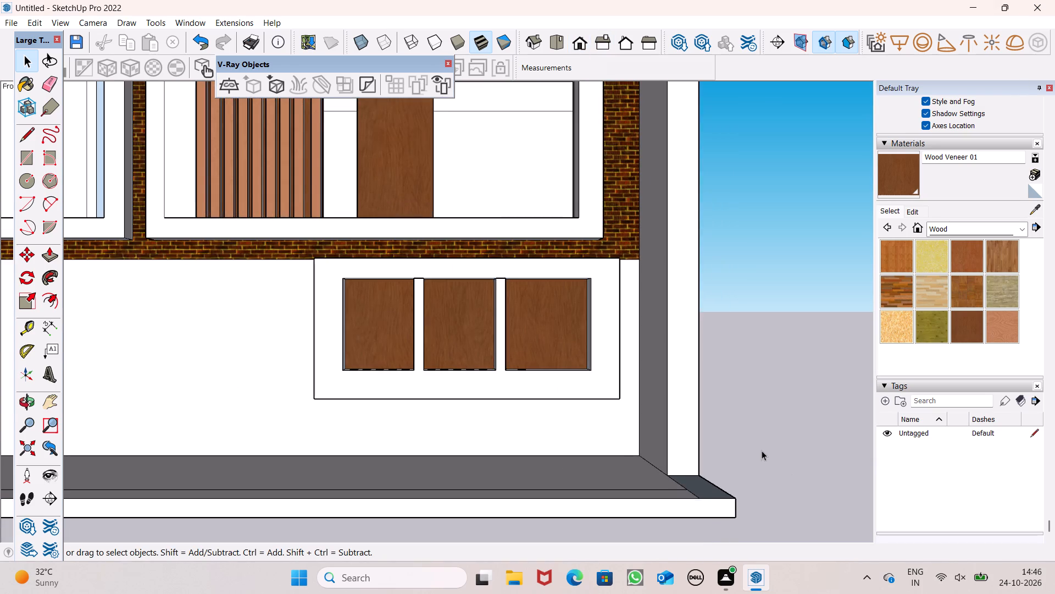
scroll(760, 450, "down", 3)
middle_click_drag(718, 465, 703, 568)
scroll(508, 443, "up", 8)
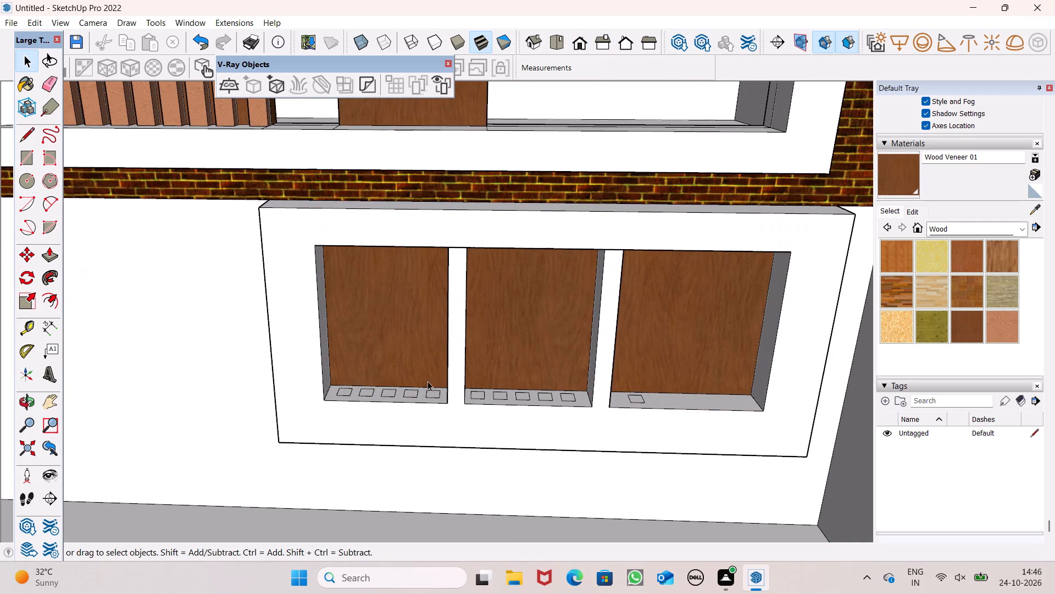
scroll(429, 369, "up", 3)
scroll(506, 312, "down", 4)
scroll(649, 272, "up", 9)
scroll(583, 259, "up", 6)
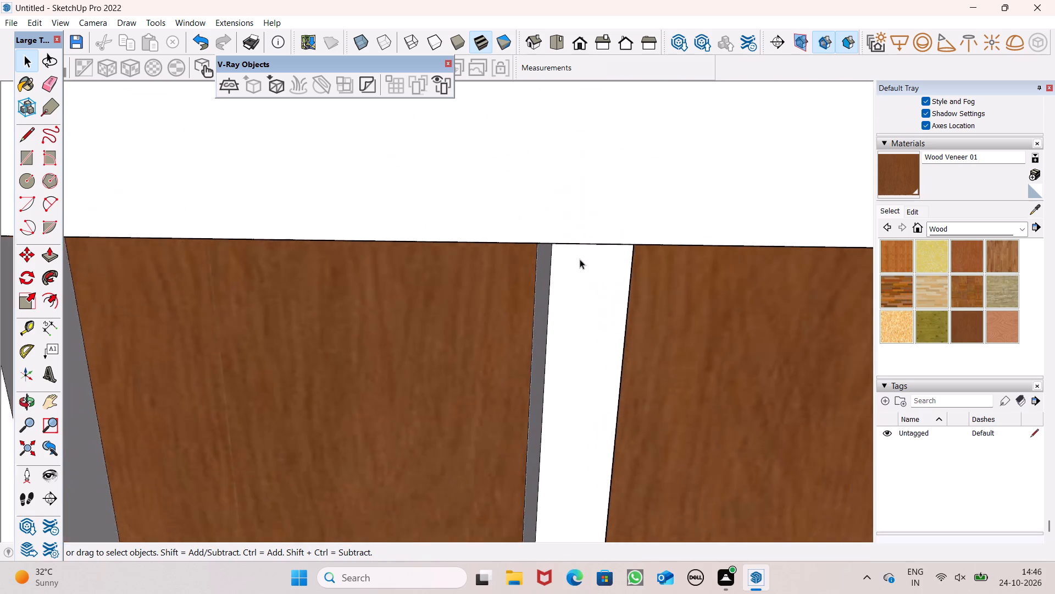
scroll(580, 259, "up", 13)
scroll(559, 232, "up", 10)
scroll(554, 176, "up", 9)
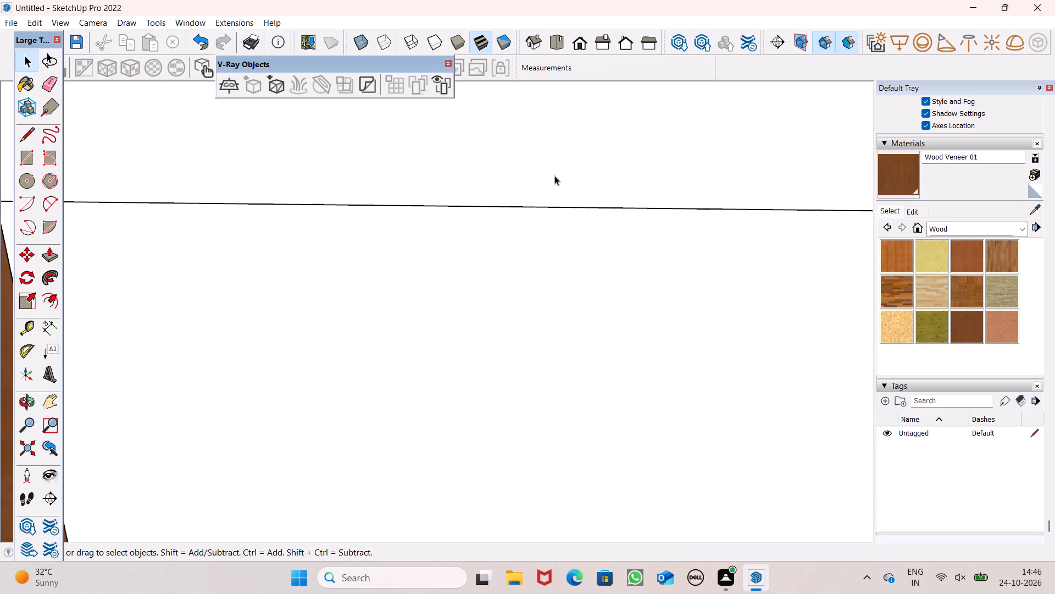
middle_click_drag(557, 177, 560, 237)
scroll(560, 237, "up", 10)
scroll(587, 169, "up", 10)
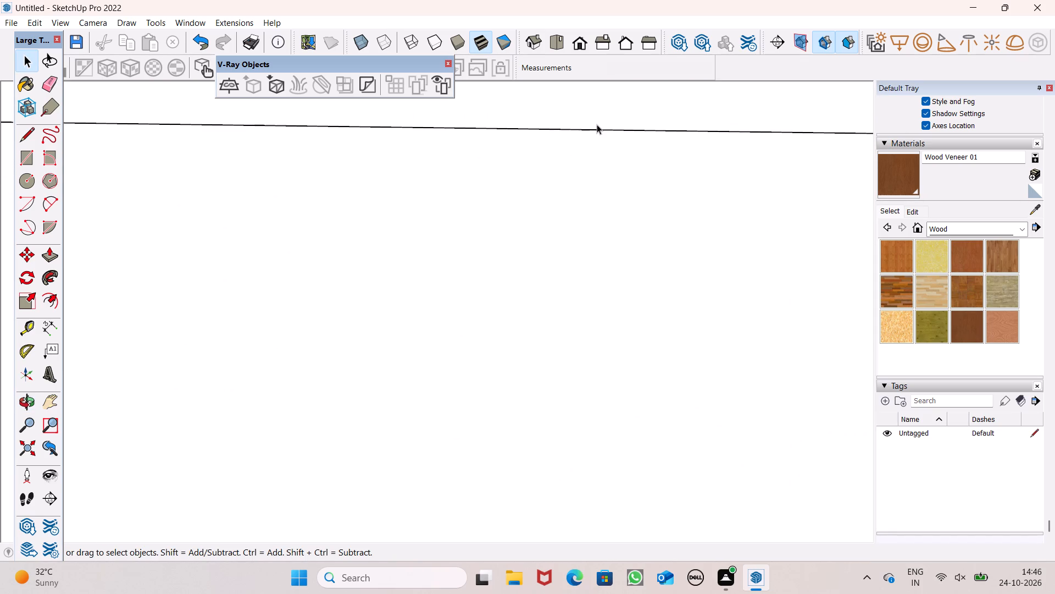
scroll(585, 257, "down", 20)
scroll(585, 257, "down", 11)
middle_click_drag(632, 262, 401, 256)
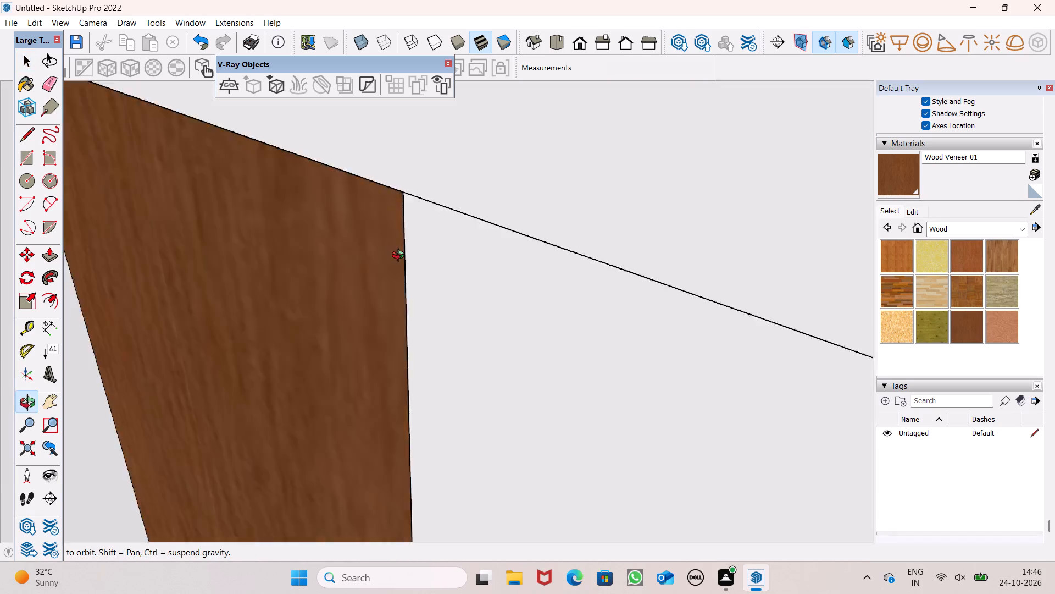
middle_click_drag(401, 256, 246, 154)
scroll(263, 198, "up", 1)
scroll(301, 278, "down", 2)
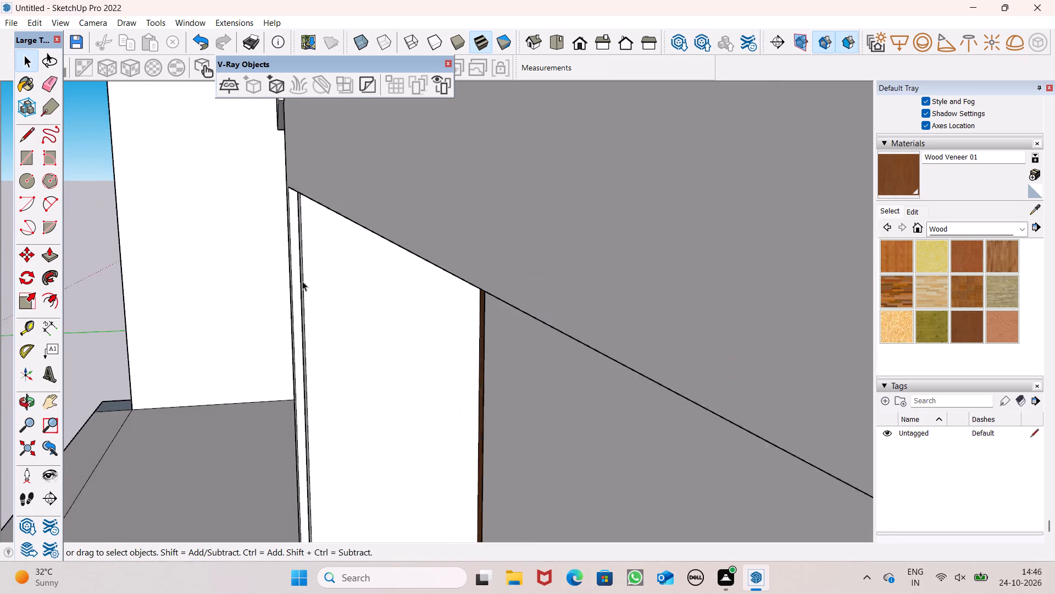
scroll(302, 281, "down", 3)
scroll(350, 285, "down", 6)
scroll(477, 274, "down", 5)
middle_click_drag(511, 331, 637, 271)
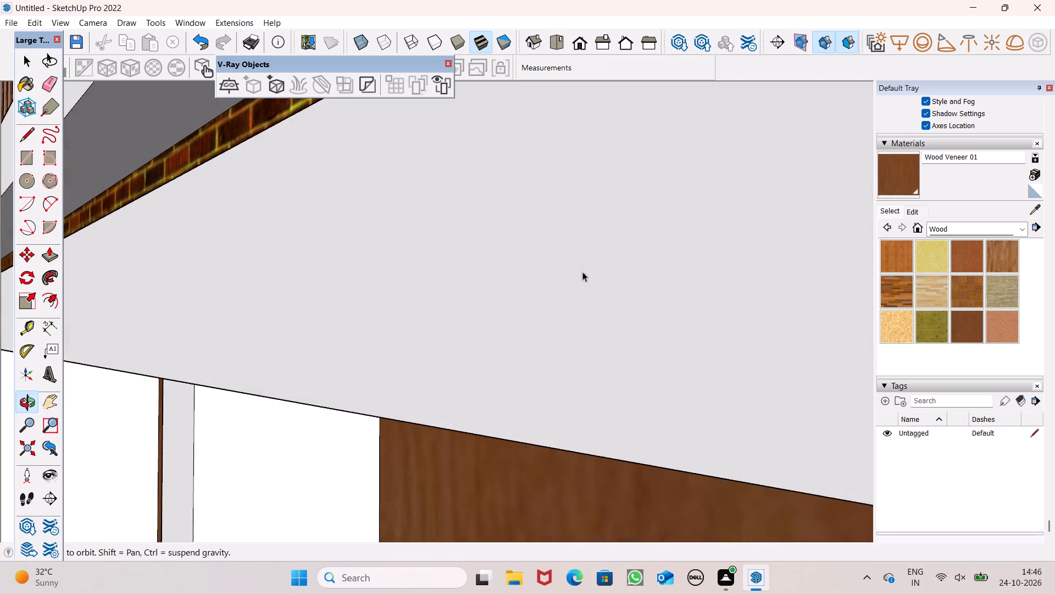
scroll(463, 281, "down", 12)
middle_click_drag(629, 398, 601, 323)
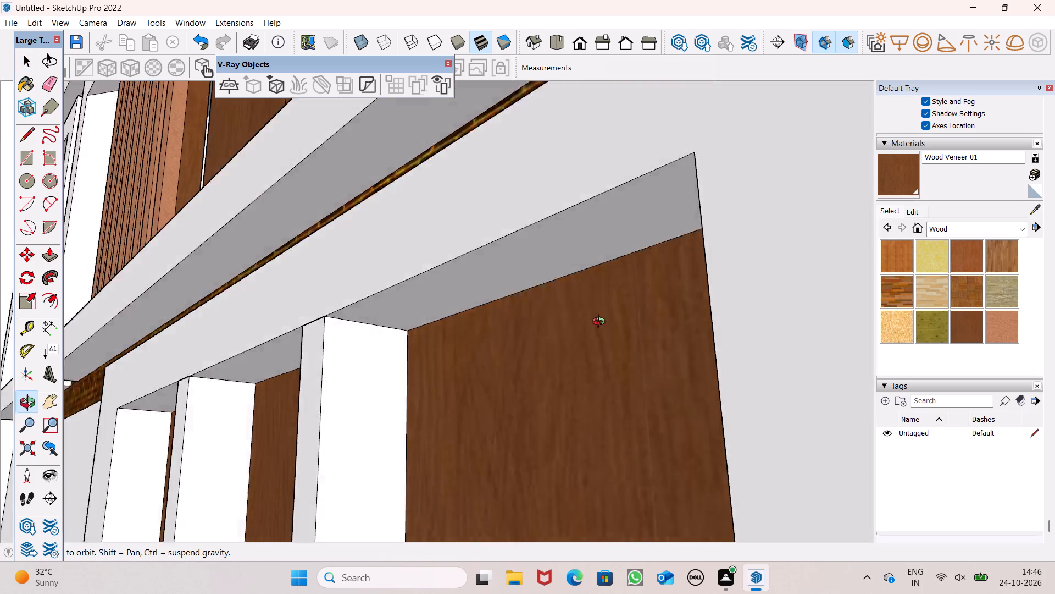
middle_click_drag(601, 323, 565, 310)
scroll(433, 333, "up", 1)
middle_click_drag(433, 333, 765, 398)
scroll(617, 311, "down", 12)
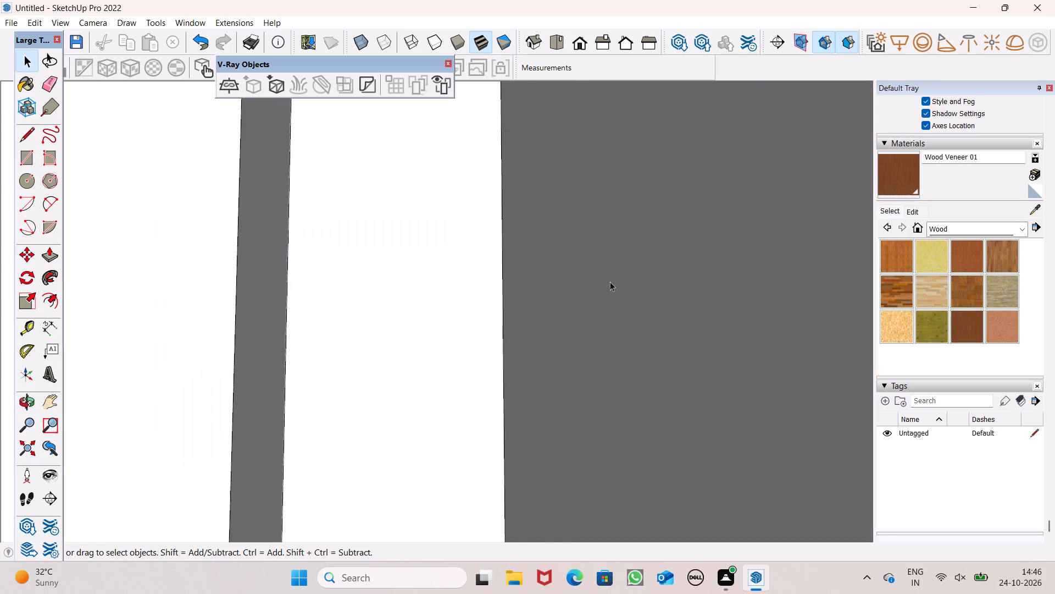
scroll(610, 282, "down", 19)
middle_click_drag(575, 282, 605, 405)
scroll(68, 206, "up", 9)
scroll(217, 196, "down", 3)
middle_click_drag(309, 161, 513, 146)
Erase the leftover top edge segments crossing the two posts that divide the raised frame's three openings.
scroll(143, 175, "up", 6)
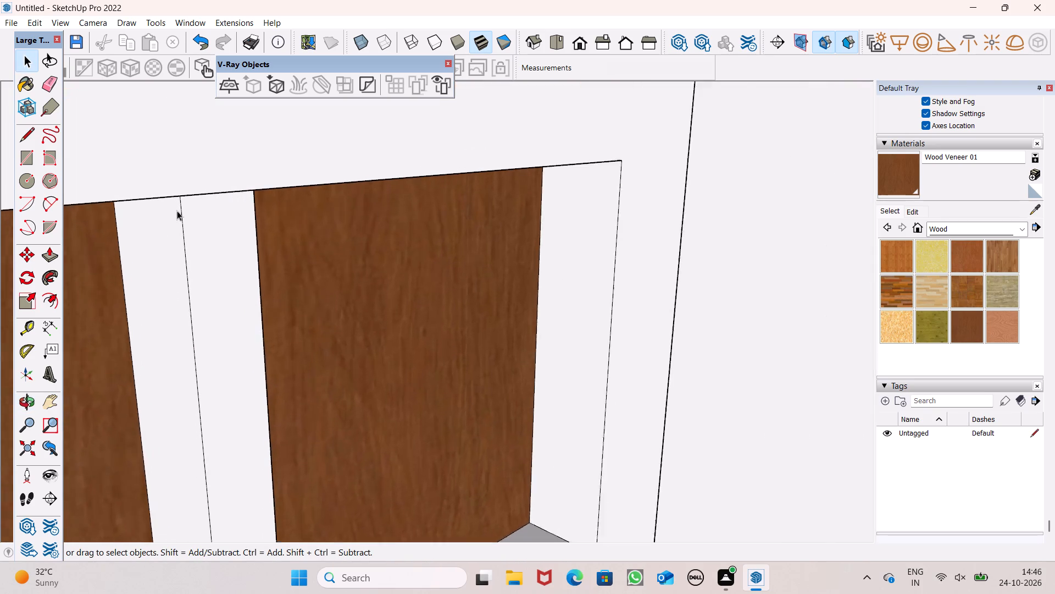
scroll(177, 211, "up", 5)
left_click(52, 91)
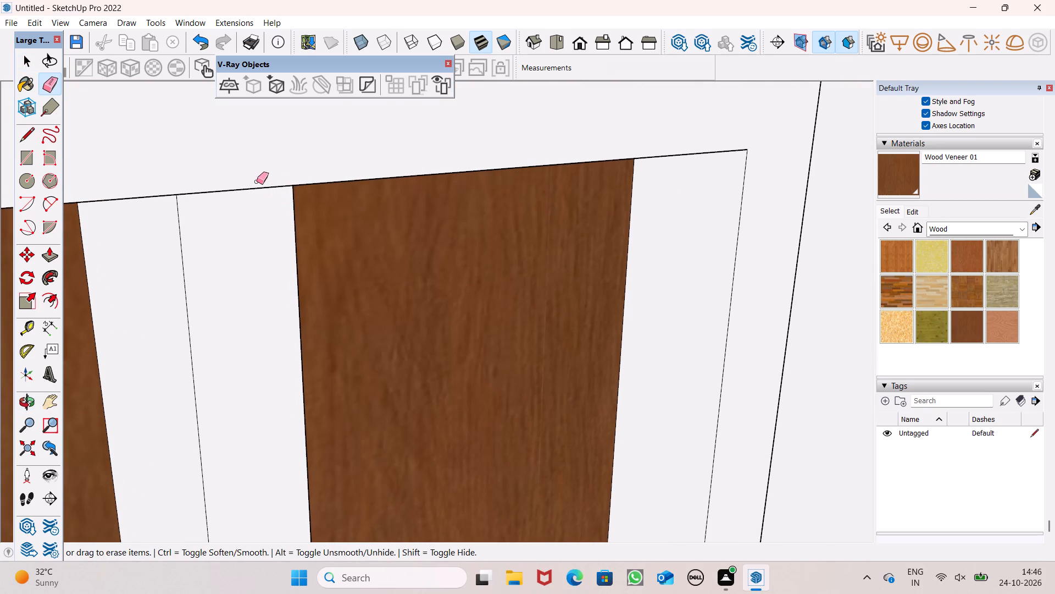
left_click_drag(256, 182, 254, 191)
scroll(252, 182, "down", 12)
scroll(452, 144, "down", 7)
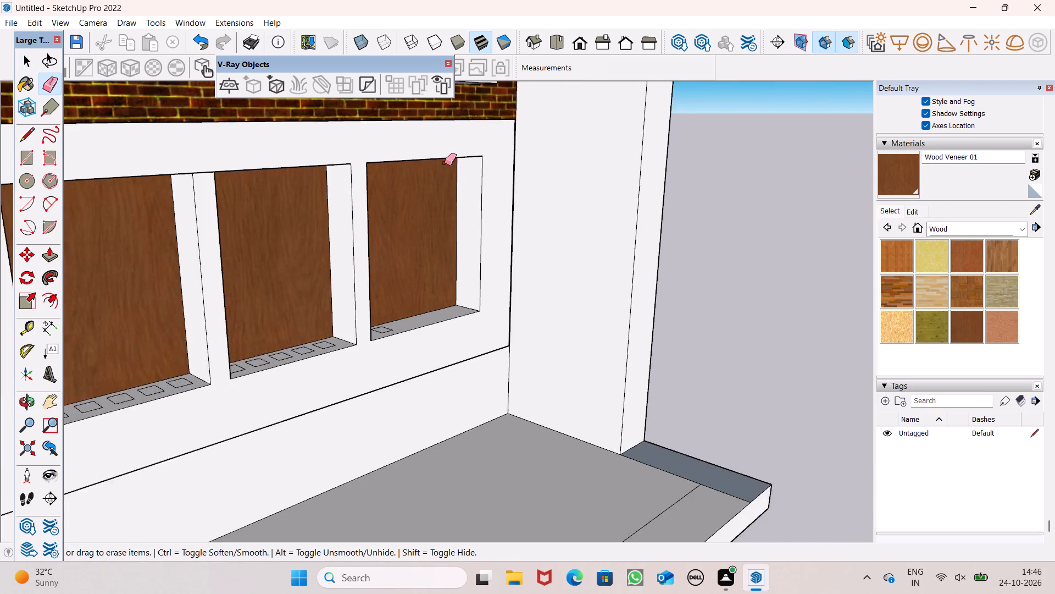
scroll(428, 179, "up", 1)
middle_click_drag(419, 184, 301, 223)
left_click_drag(107, 175, 113, 191)
scroll(170, 169, "down", 4)
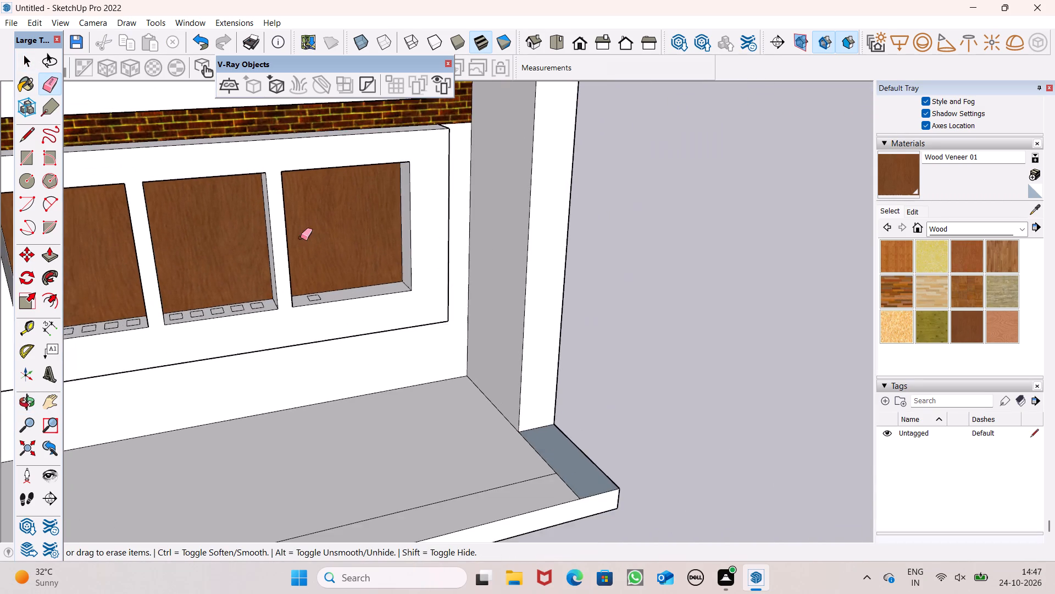
Move the lone sill square in the opening nearest the side wall closer to the adjacent dividing post, centred in the sill's depth.
scroll(301, 238, "up", 1)
middle_click_drag(300, 238, 279, 254)
key("space")
scroll(346, 262, "down", 4)
middle_click_drag(342, 294, 295, 333)
scroll(351, 258, "up", 9)
scroll(321, 312, "up", 5)
double_click(251, 335)
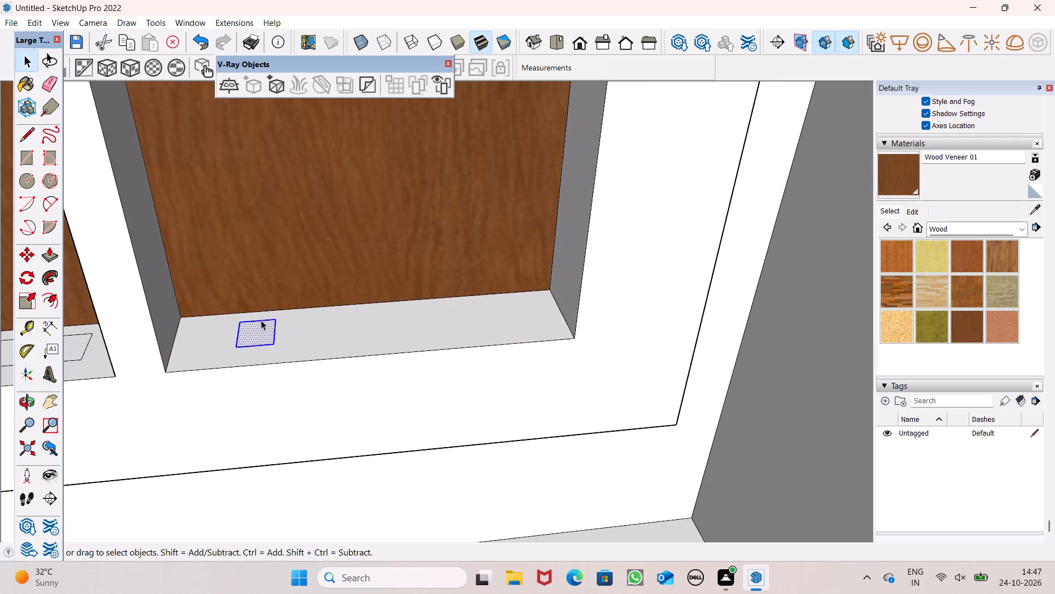
scroll(376, 252, "down", 5)
middle_click_drag(398, 266, 366, 371)
scroll(366, 375, "up", 1)
key("m")
key("Return")
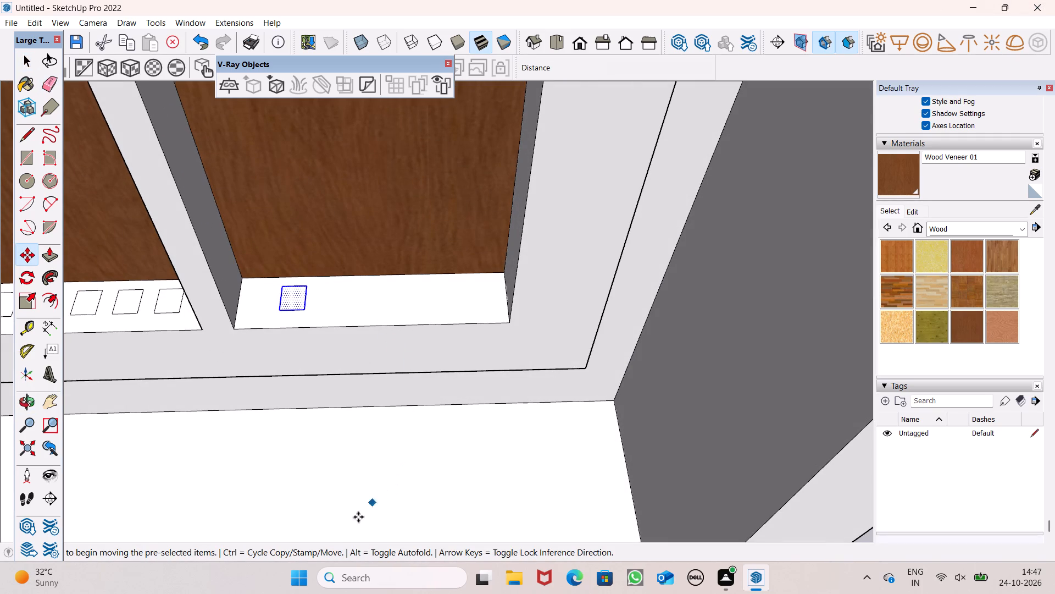
scroll(227, 376, "up", 7)
scroll(342, 301, "down", 5)
scroll(343, 140, "up", 3)
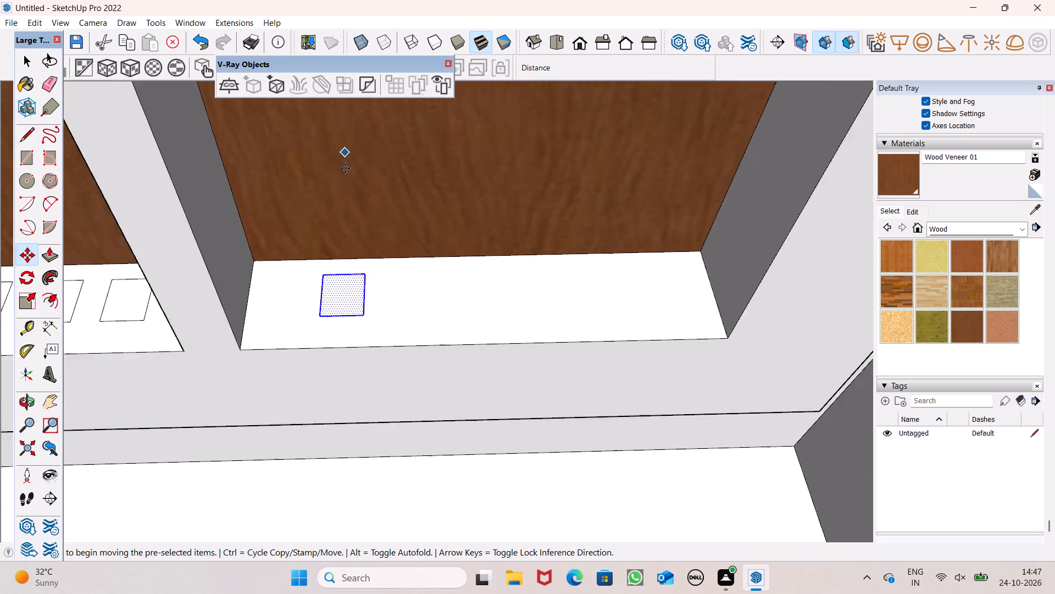
scroll(345, 168, "up", 2)
left_click_drag(370, 345, 329, 354)
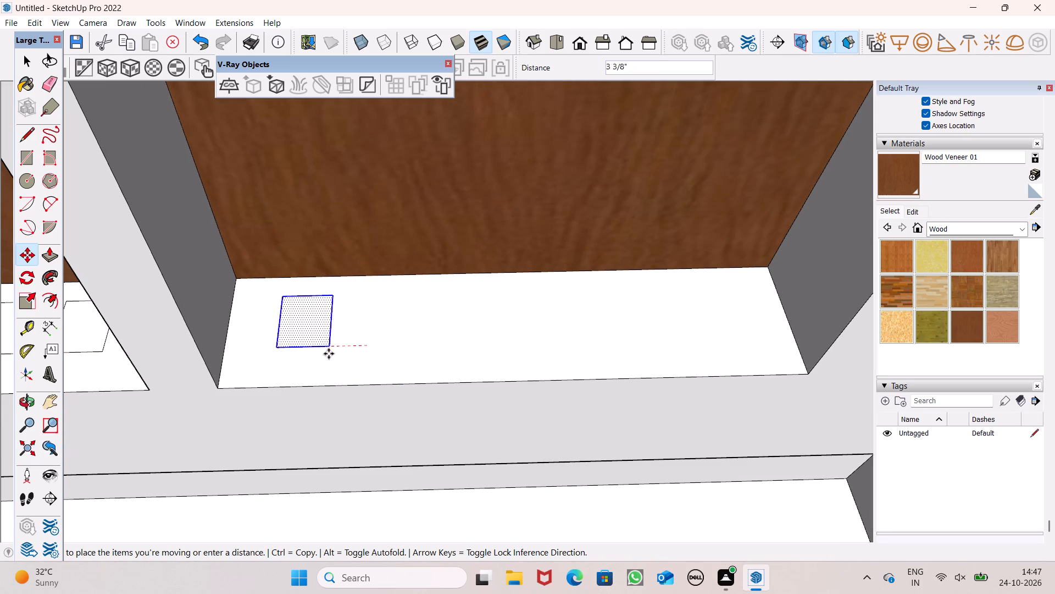
left_click_drag(329, 354, 316, 350)
left_click(316, 350)
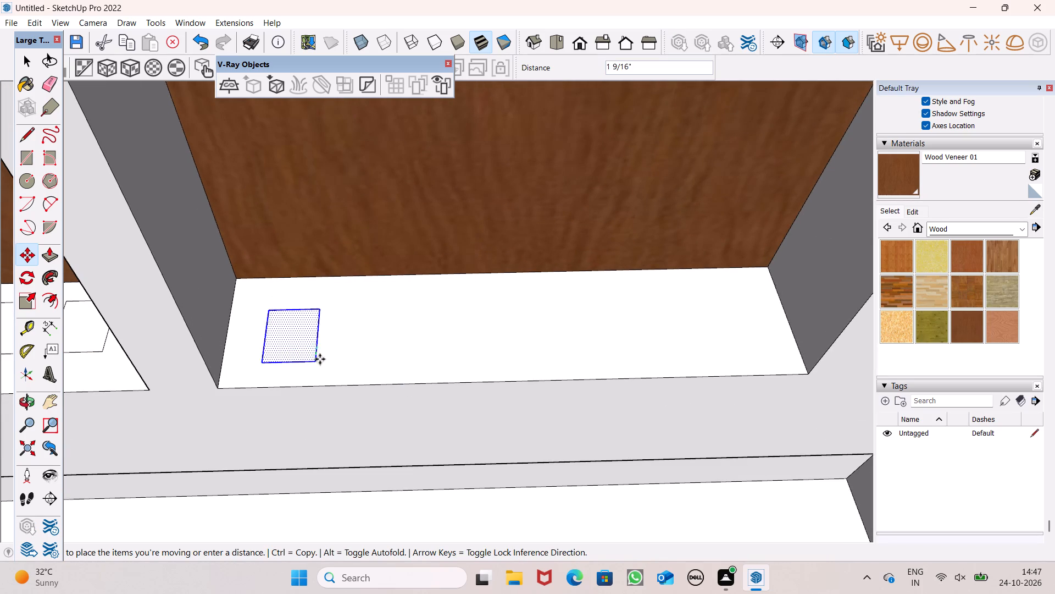
left_click(313, 340)
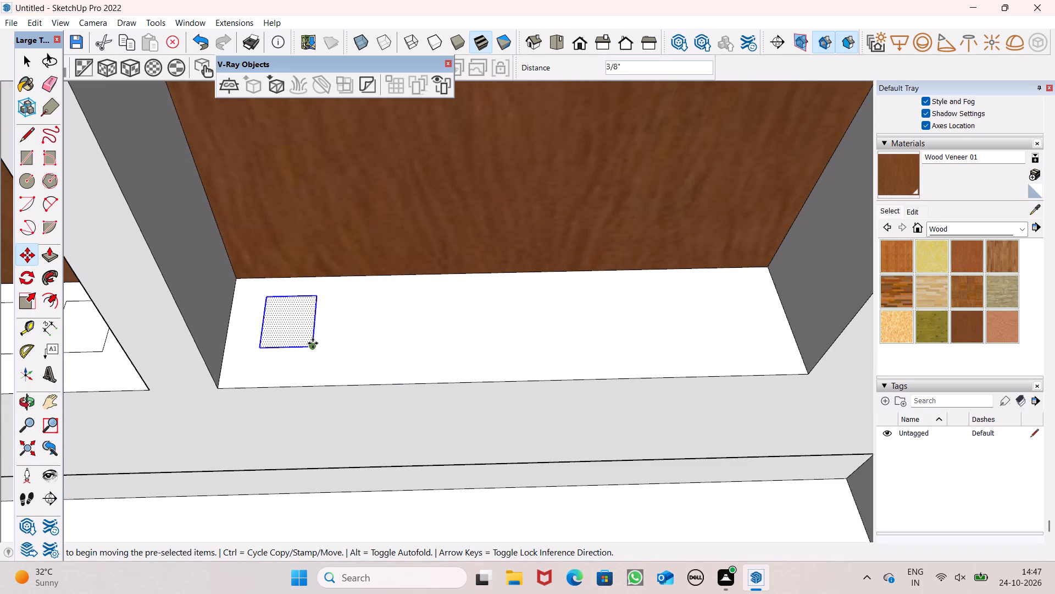
Copy the square along the same sill to make a second and third square, spaced about 8" apart.
left_click_drag(311, 343, 402, 348)
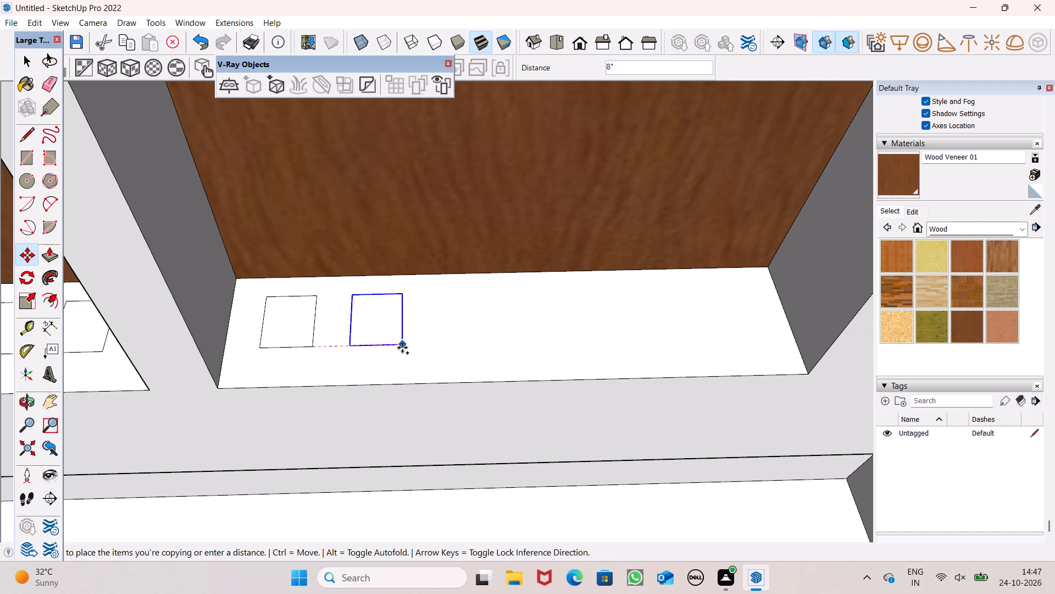
left_click_drag(402, 348, 406, 348)
left_click(406, 348)
left_click_drag(407, 348, 443, 344)
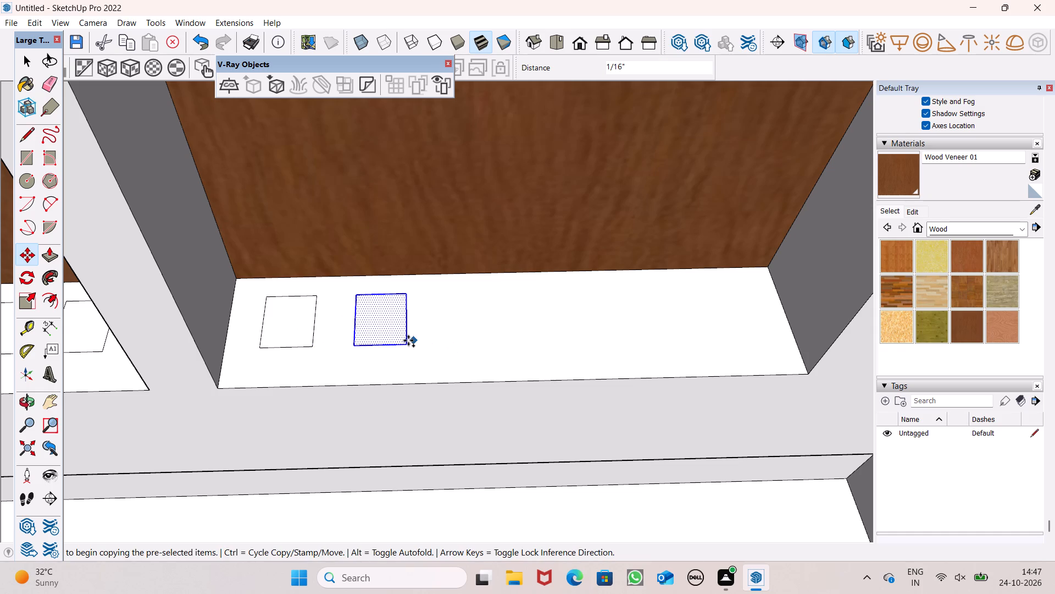
left_click_drag(403, 340, 489, 348)
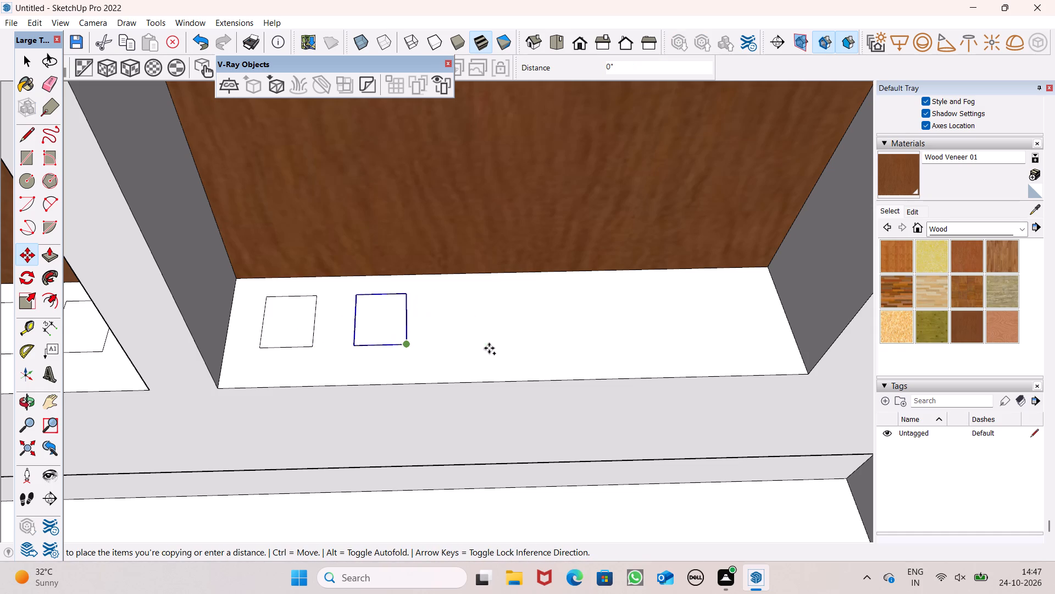
left_click_drag(489, 348, 509, 345)
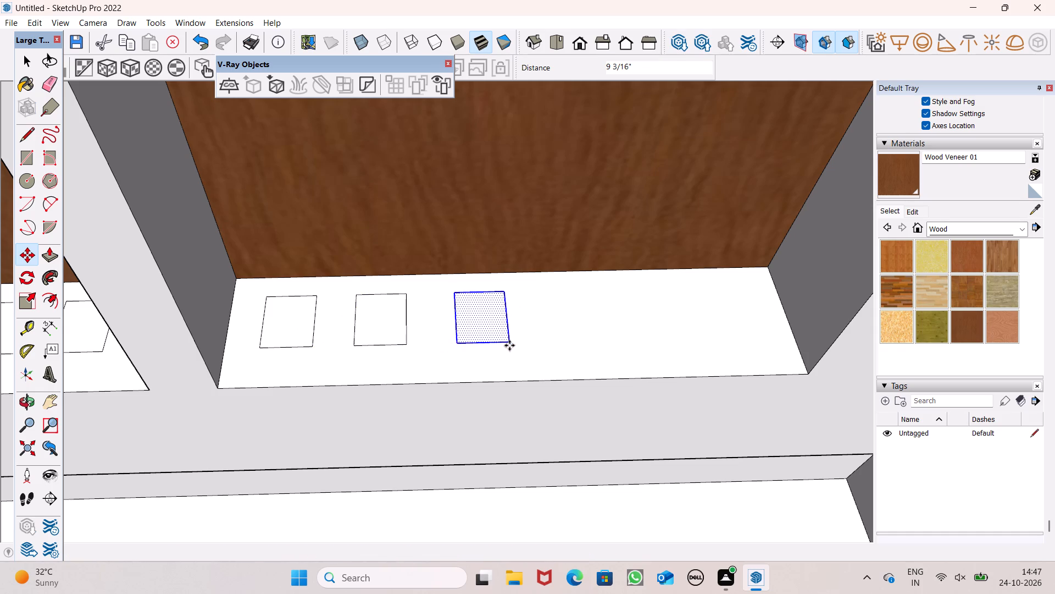
left_click_drag(509, 342, 583, 344)
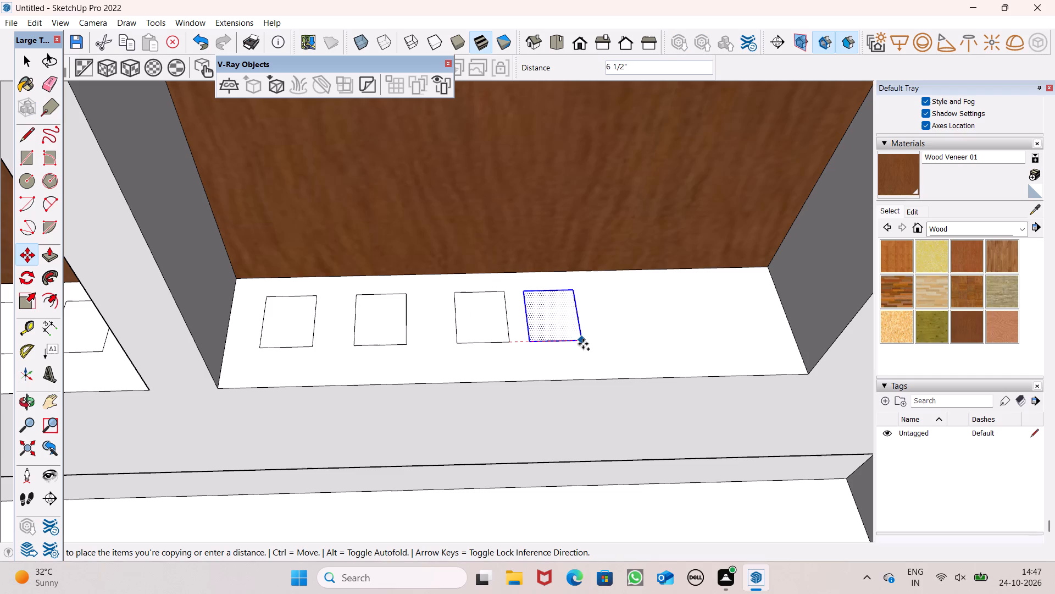
left_click_drag(583, 344, 498, 347)
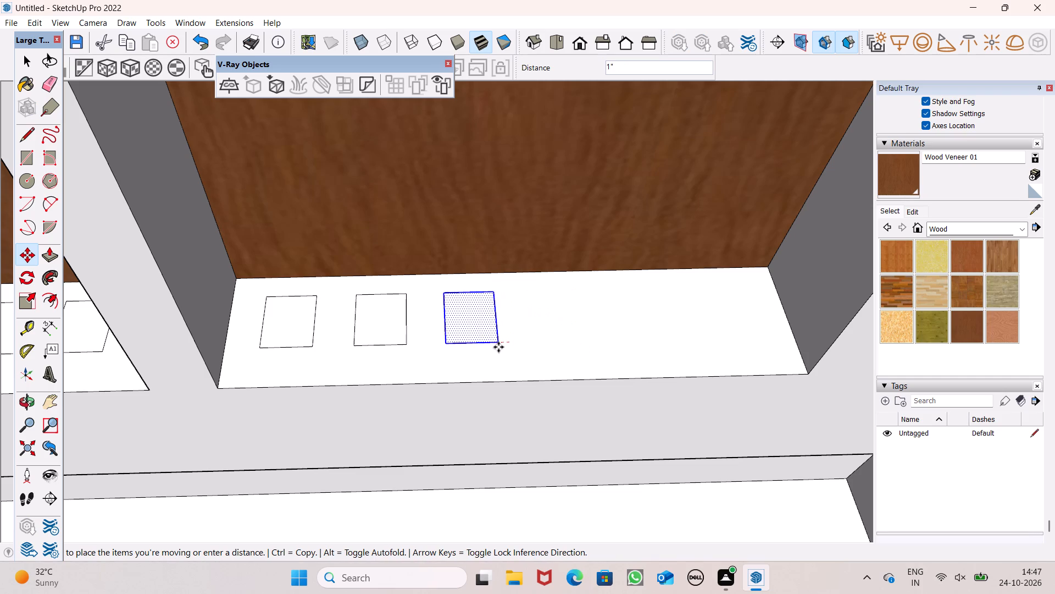
left_click_drag(498, 347, 501, 351)
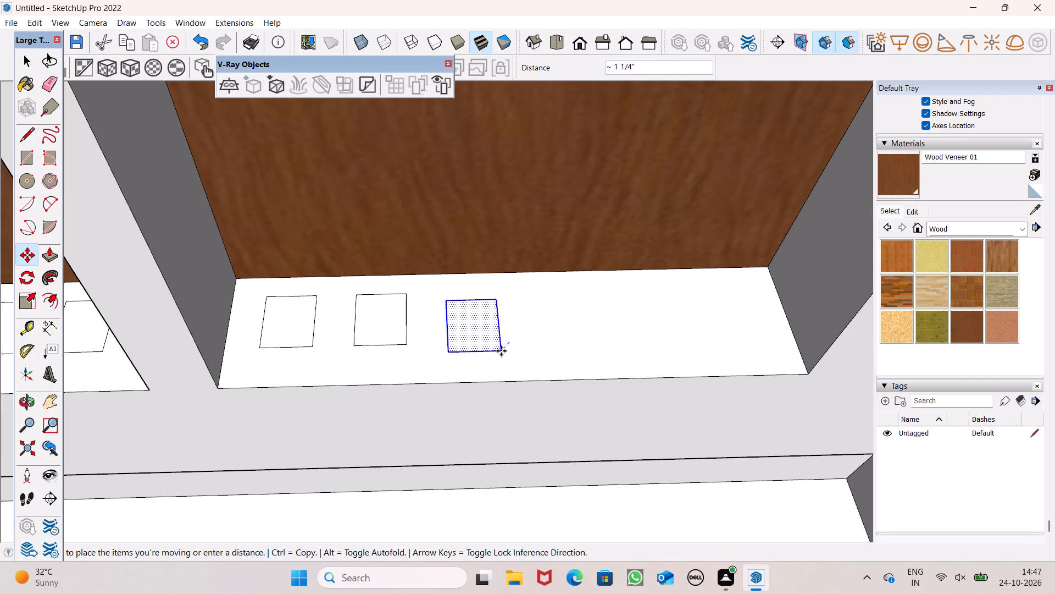
left_click_drag(501, 351, 498, 348)
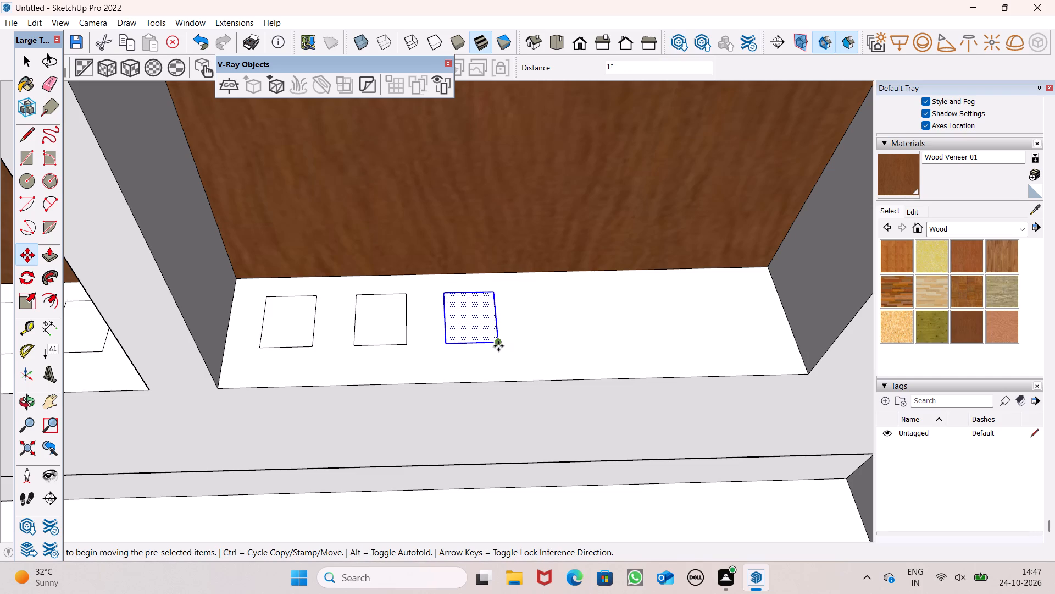
Copy the third square three more times toward the side wall at about 8" spacing, completing a row of six.
left_click_drag(498, 343, 573, 345)
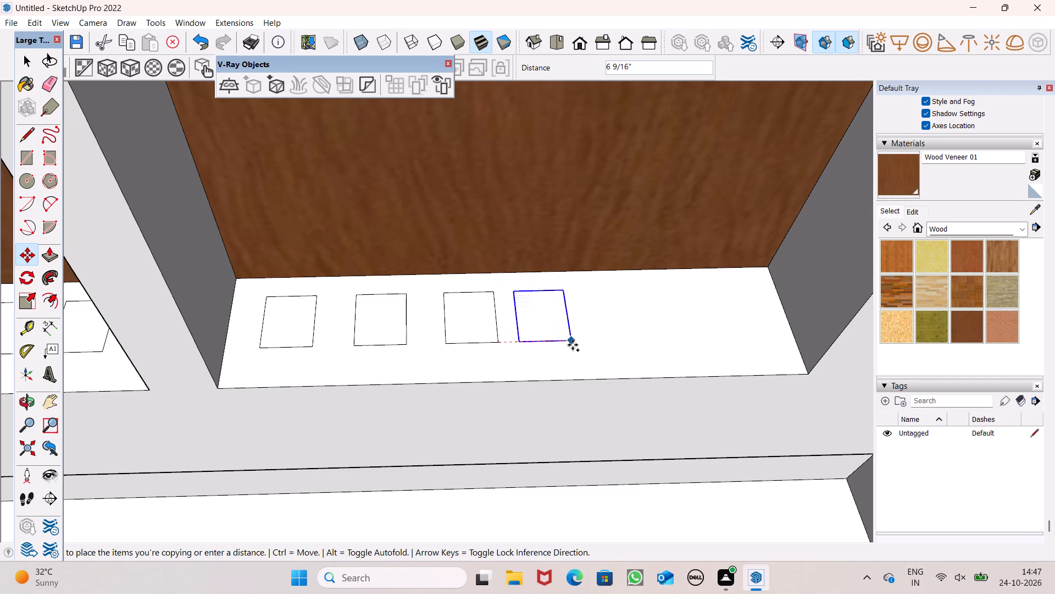
left_click_drag(573, 345, 584, 344)
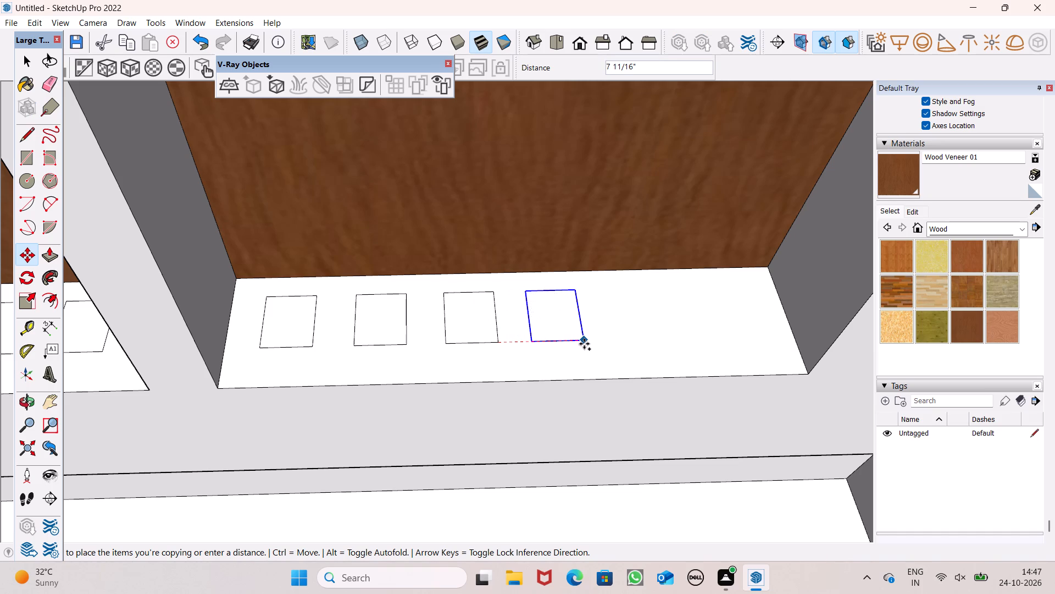
left_click_drag(584, 344, 590, 344)
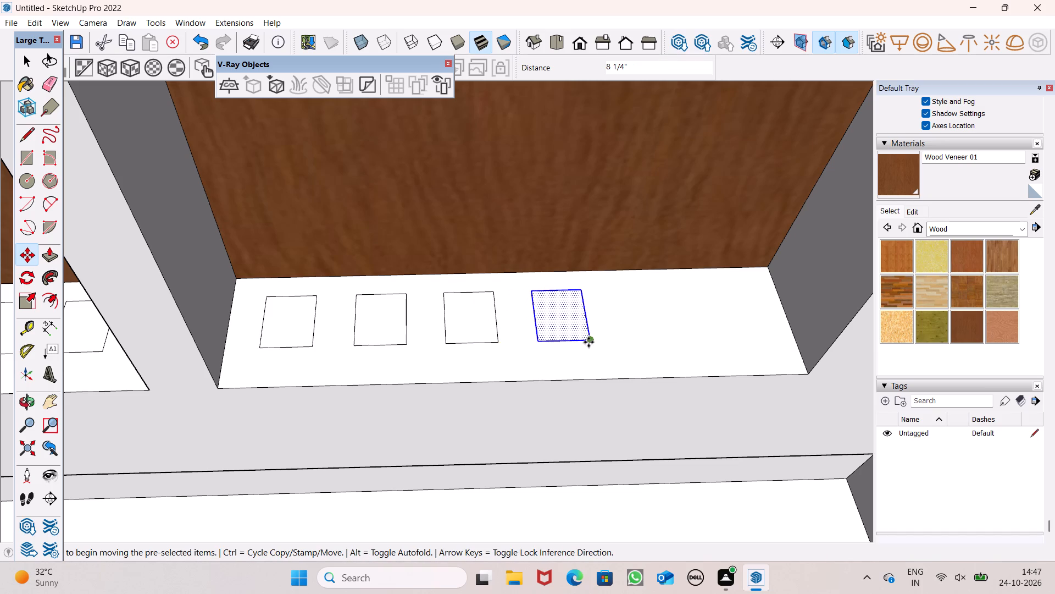
left_click_drag(589, 340, 670, 342)
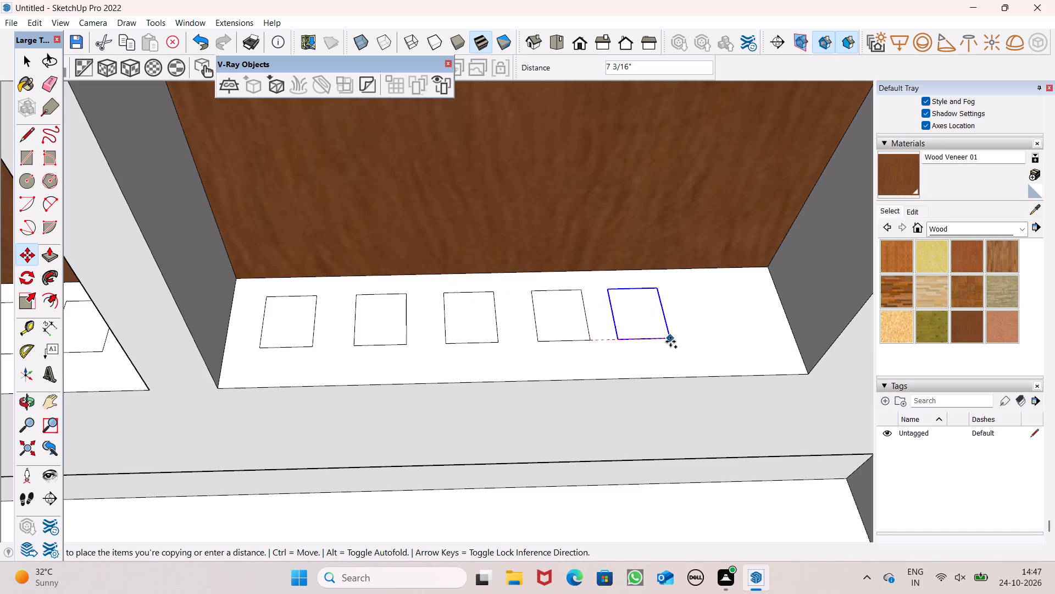
left_click_drag(670, 342, 673, 342)
left_click_drag(675, 339, 761, 339)
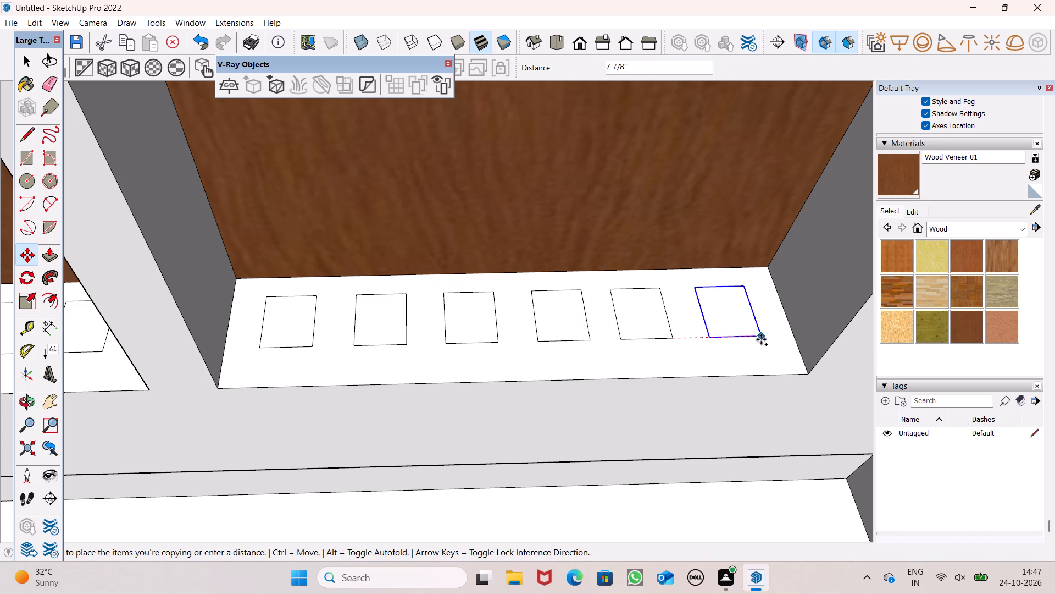
left_click_drag(761, 339, 762, 339)
scroll(531, 334, "down", 15)
key("space")
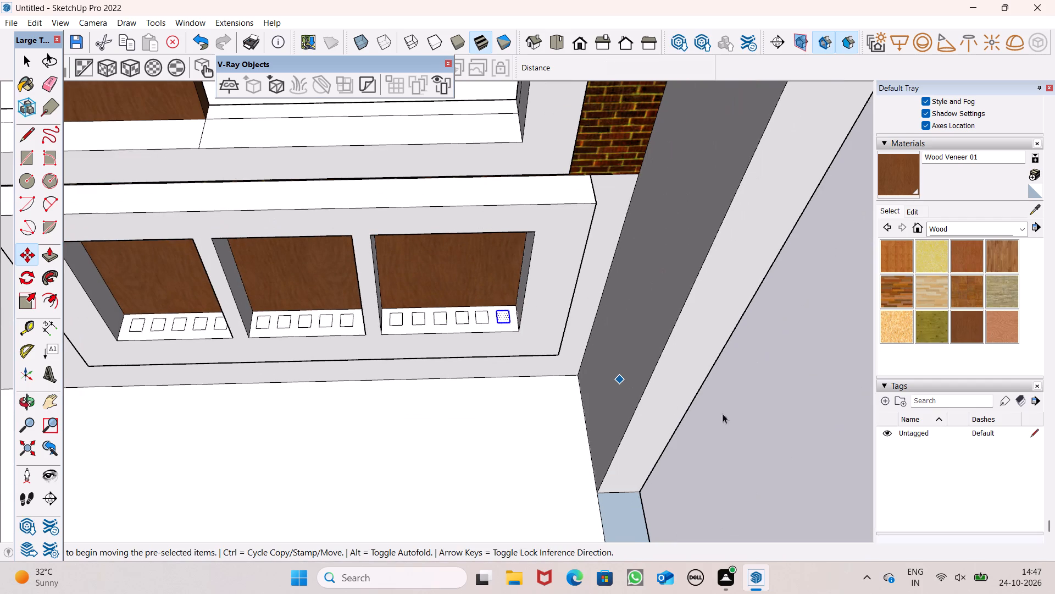
left_click(825, 463)
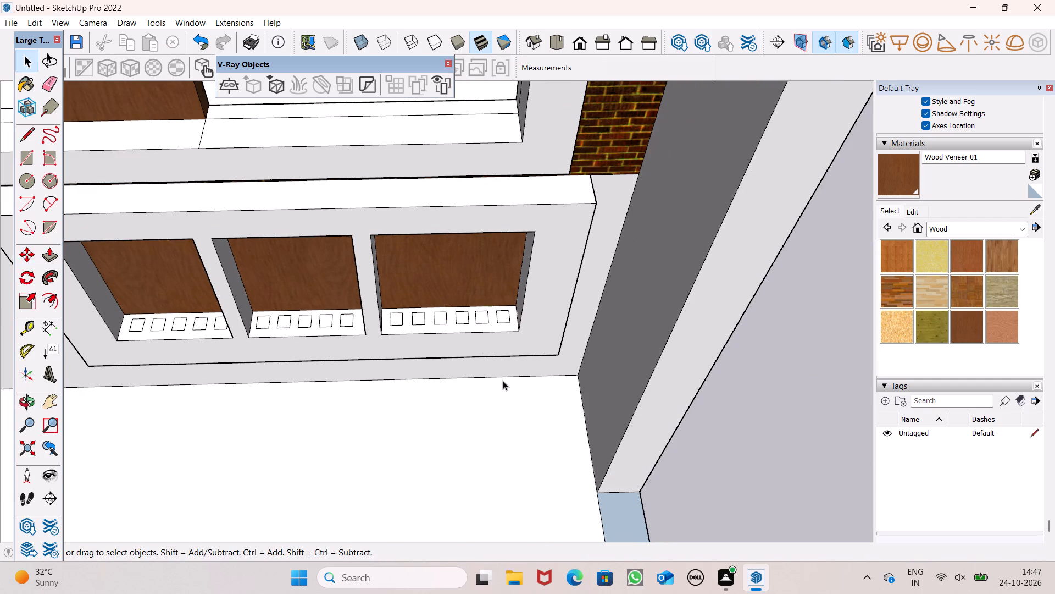
Paint the five sill squares in the opening farthest from the side wall with Wood Veneer 02.
scroll(262, 372, "up", 8)
scroll(260, 358, "down", 7)
scroll(87, 307, "up", 7)
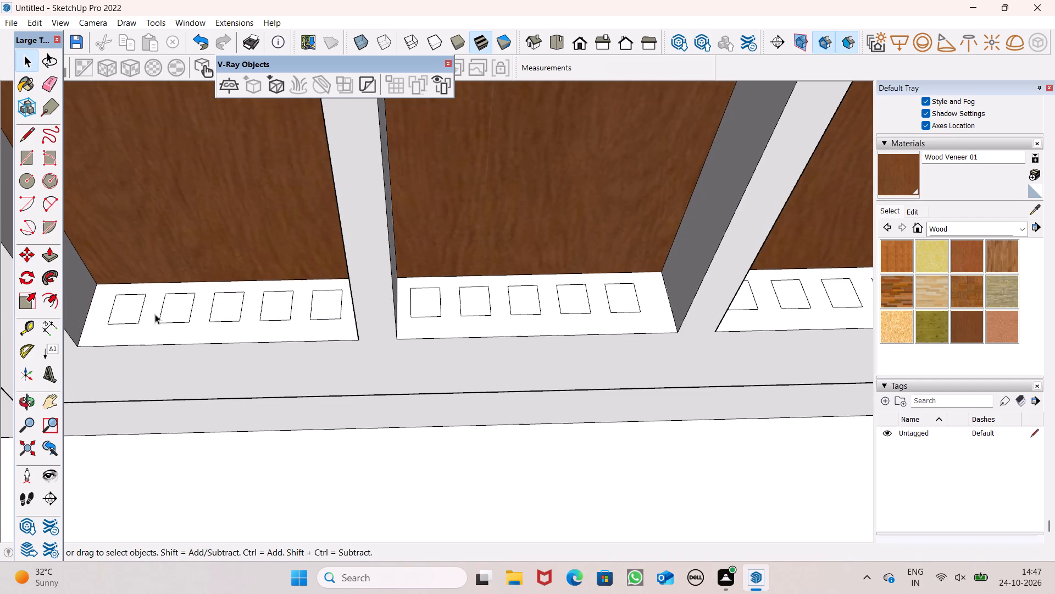
middle_click_drag(252, 329, 219, 263)
scroll(198, 319, "down", 5)
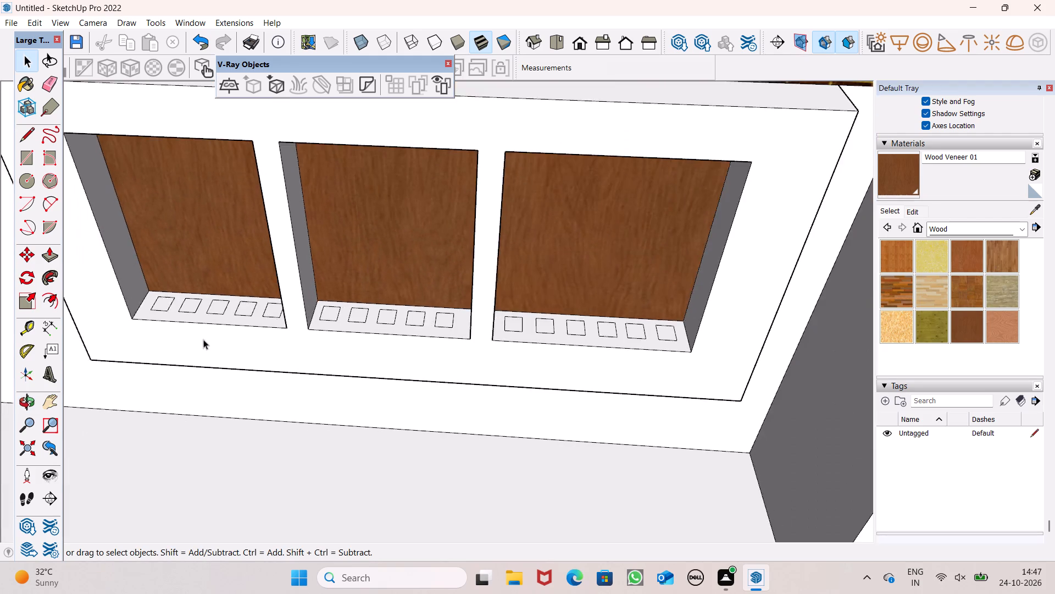
scroll(203, 339, "down", 4)
middle_click_drag(307, 343, 332, 189)
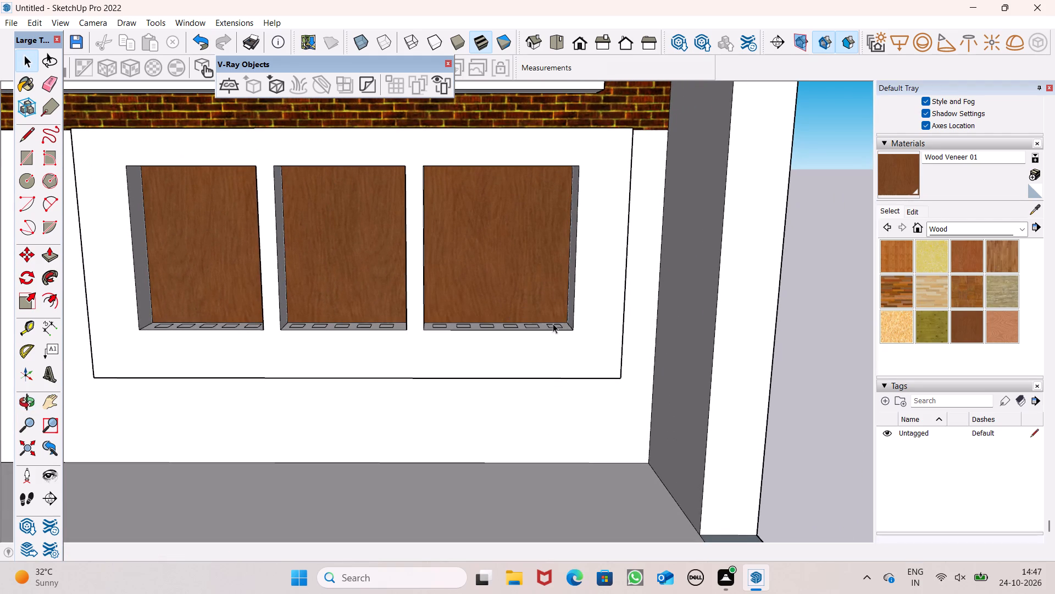
left_click(1001, 321)
scroll(133, 259, "up", 4)
scroll(243, 305, "down", 4)
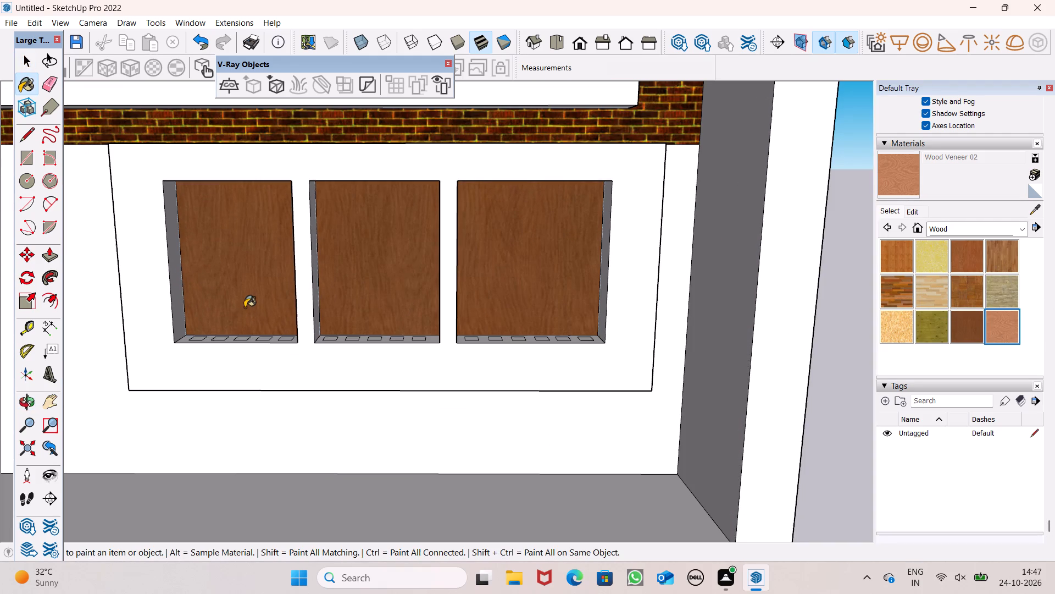
scroll(215, 387, "down", 2)
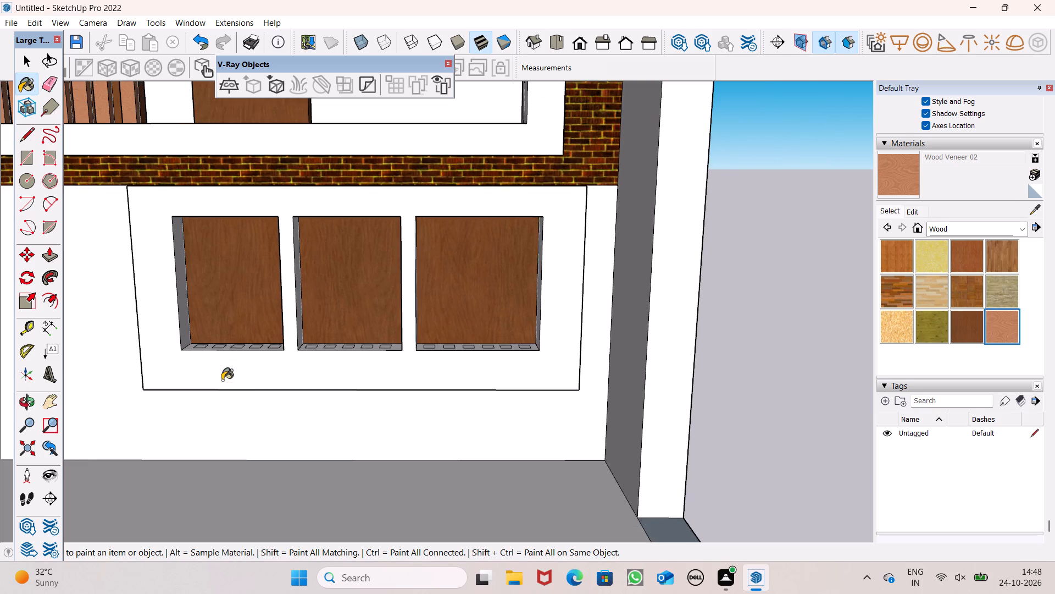
middle_click_drag(244, 403, 248, 557)
scroll(251, 424, "up", 8)
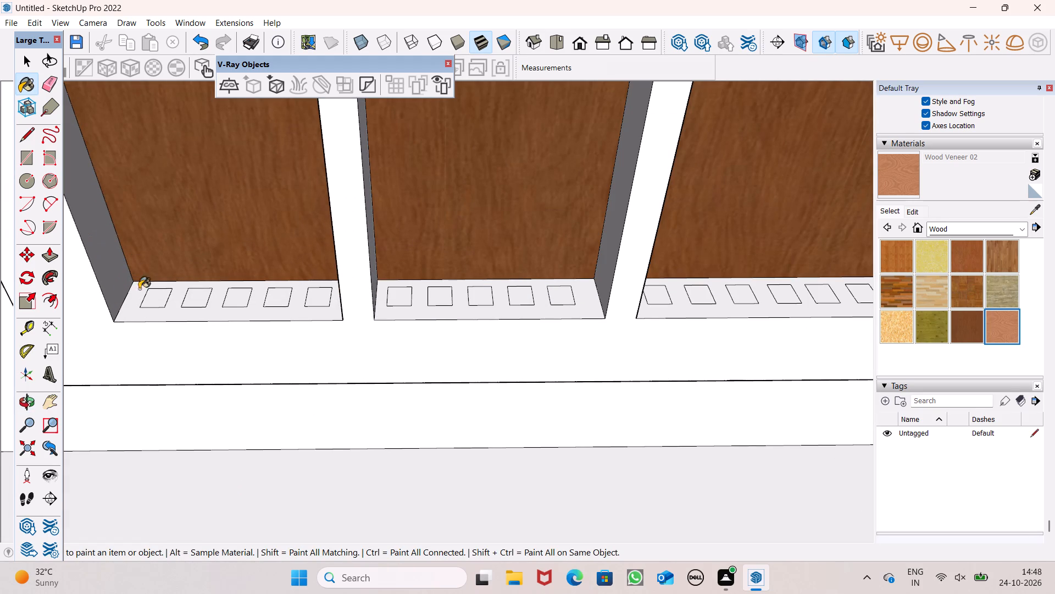
left_click(138, 286)
left_click(193, 287)
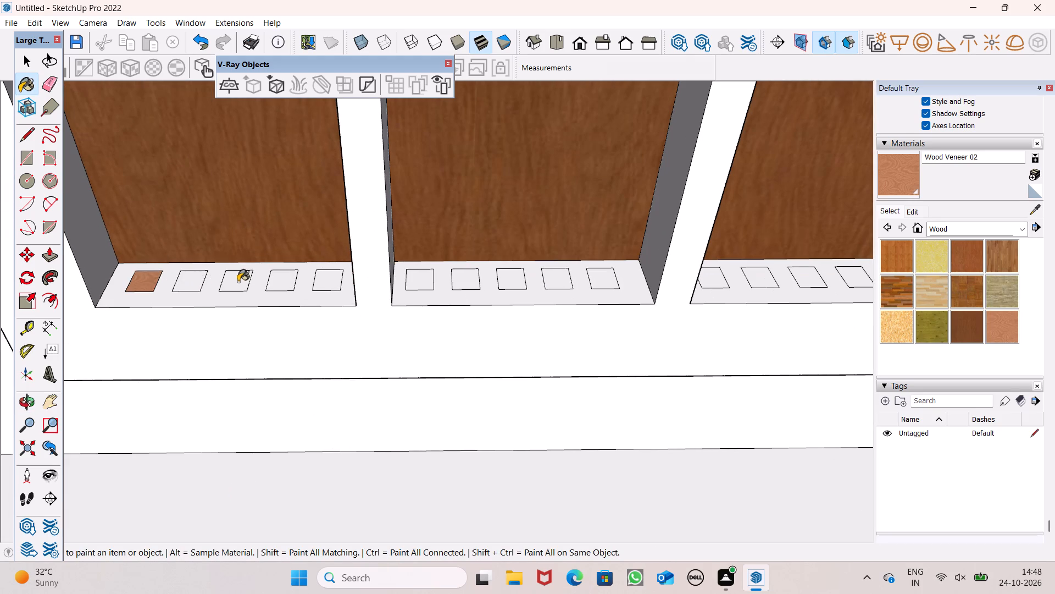
left_click(239, 280)
left_click(282, 285)
left_click(336, 286)
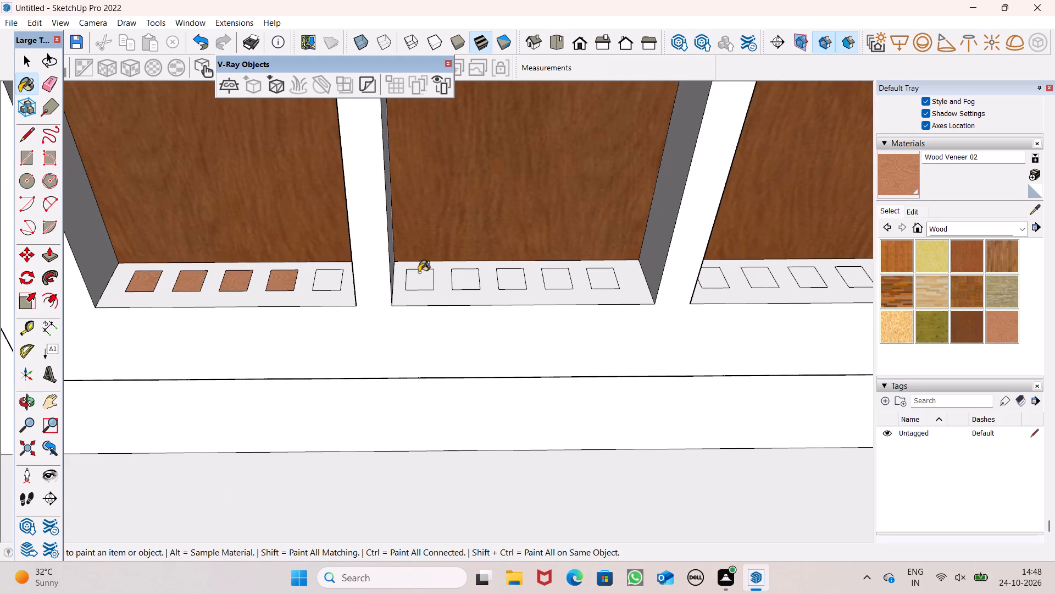
Paint the five sill squares in the middle opening with Wood Veneer 02.
left_click_drag(423, 272, 422, 279)
left_click(467, 282)
left_click(512, 280)
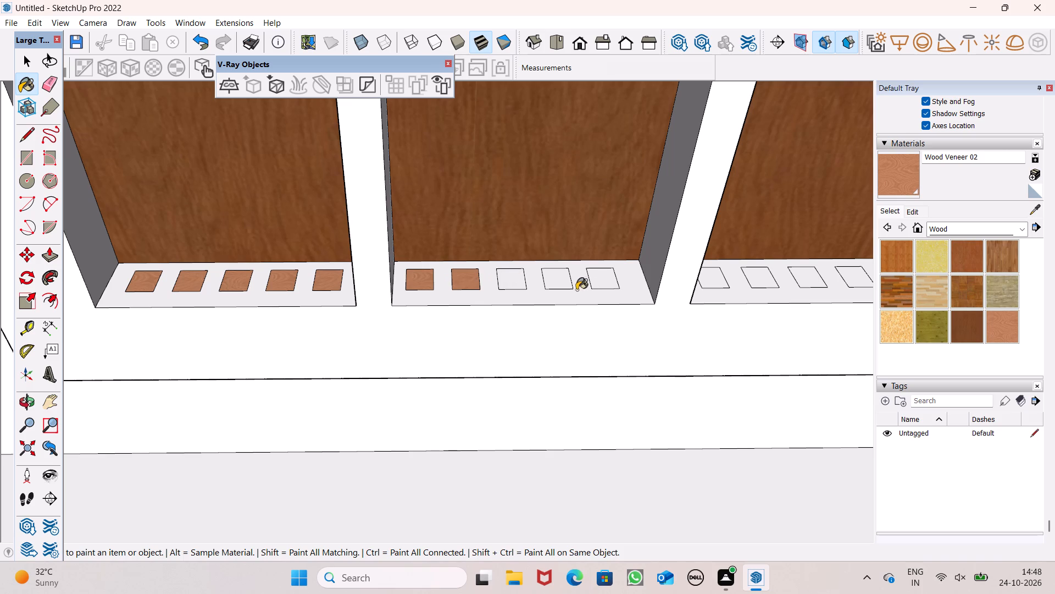
left_click(562, 278)
left_click(587, 276)
left_click(596, 270)
scroll(410, 238, "down", 4)
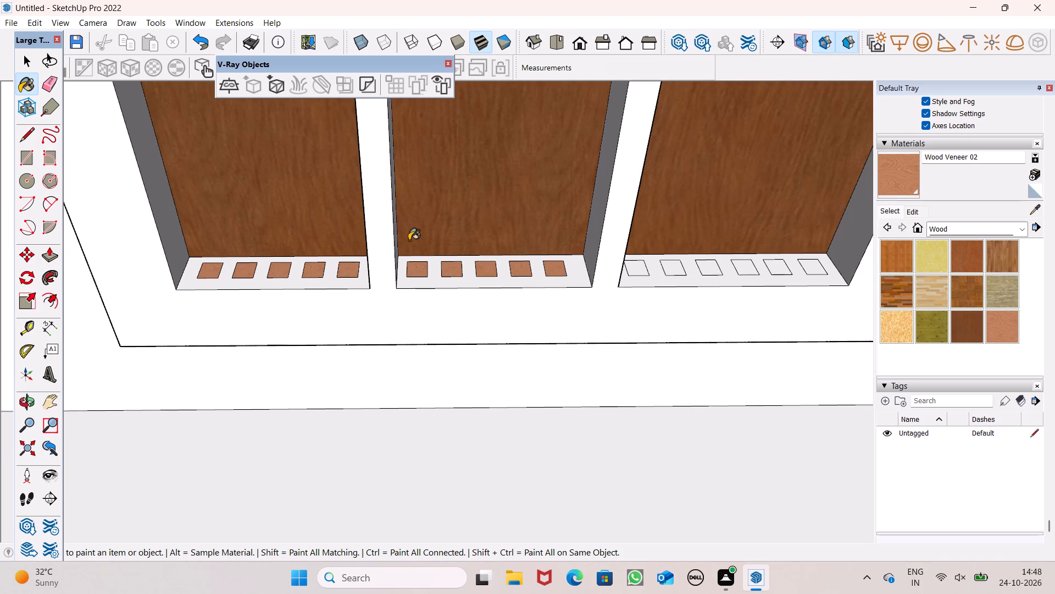
Paint the six sill squares in the opening nearest the side wall with Wood Veneer 02.
scroll(550, 237, "up", 6)
scroll(571, 317, "down", 6)
scroll(690, 307, "up", 7)
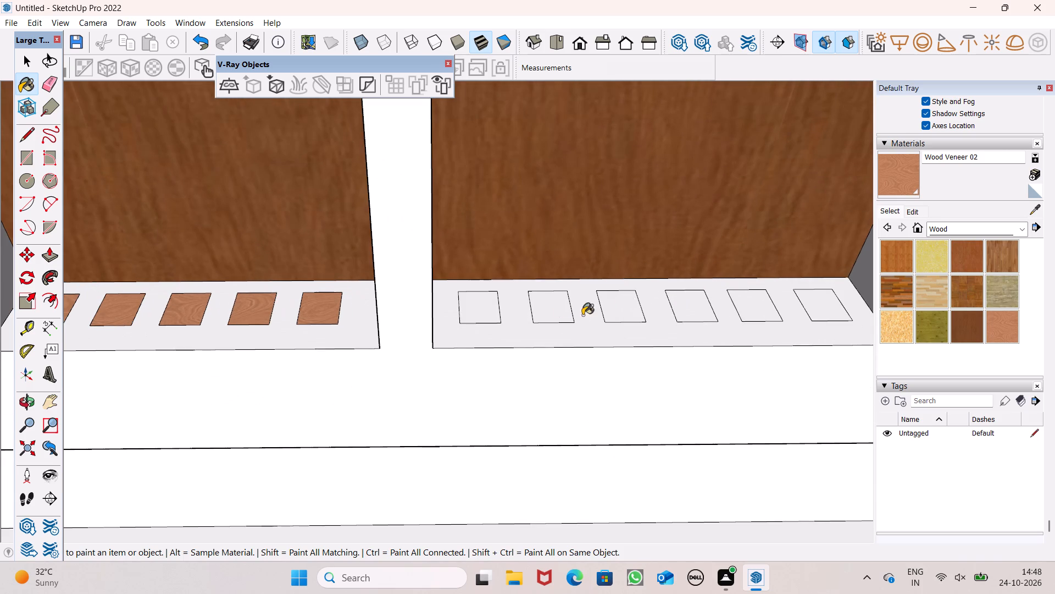
left_click(490, 310)
left_click_drag(524, 301, 533, 301)
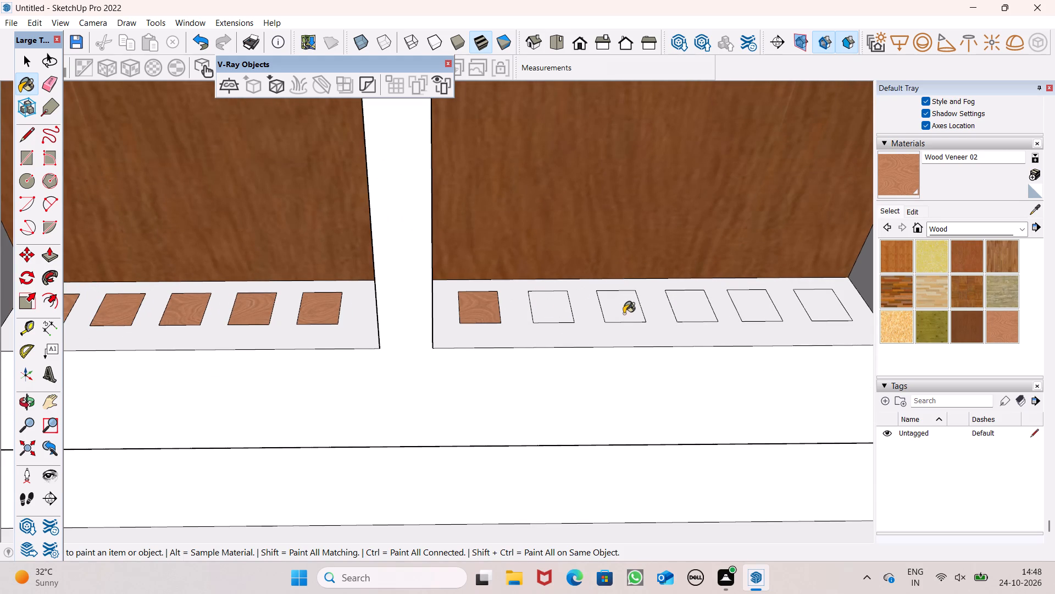
left_click(624, 313)
left_click(689, 302)
left_click(760, 300)
left_click(826, 314)
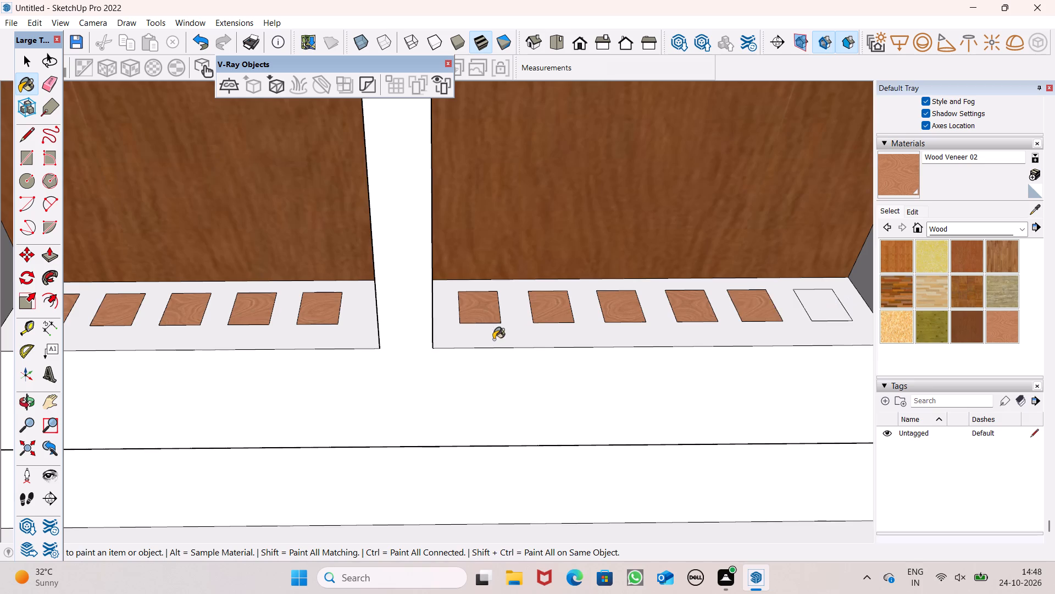
scroll(493, 339, "down", 12)
key("space")
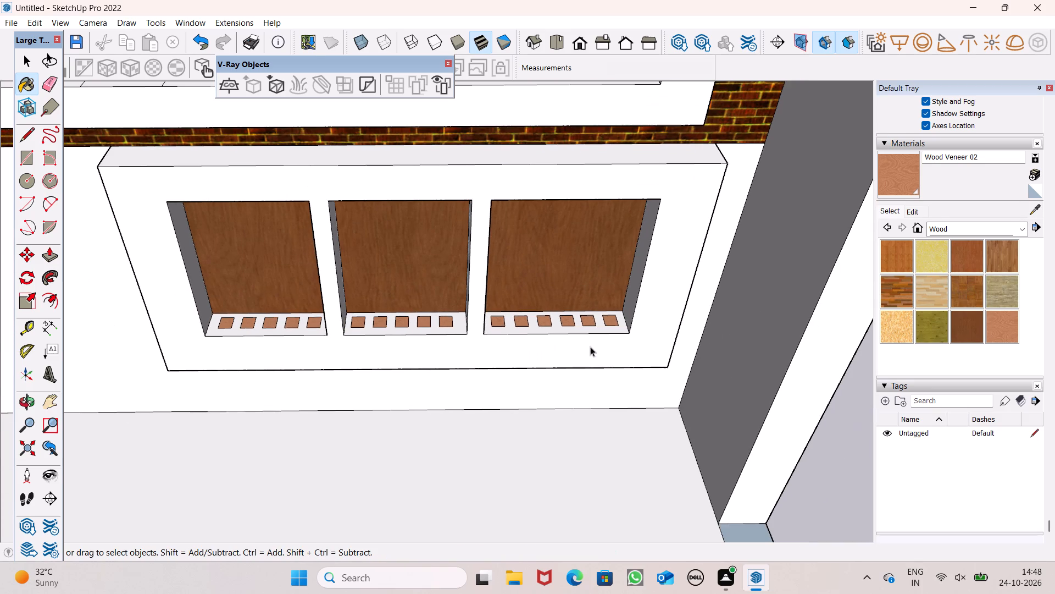
Push/Pull the first two sill squares in the opening farthest from the side wall into upright slats about 4' 6" and 4' 6 15/16" high.
scroll(499, 275, "down", 3)
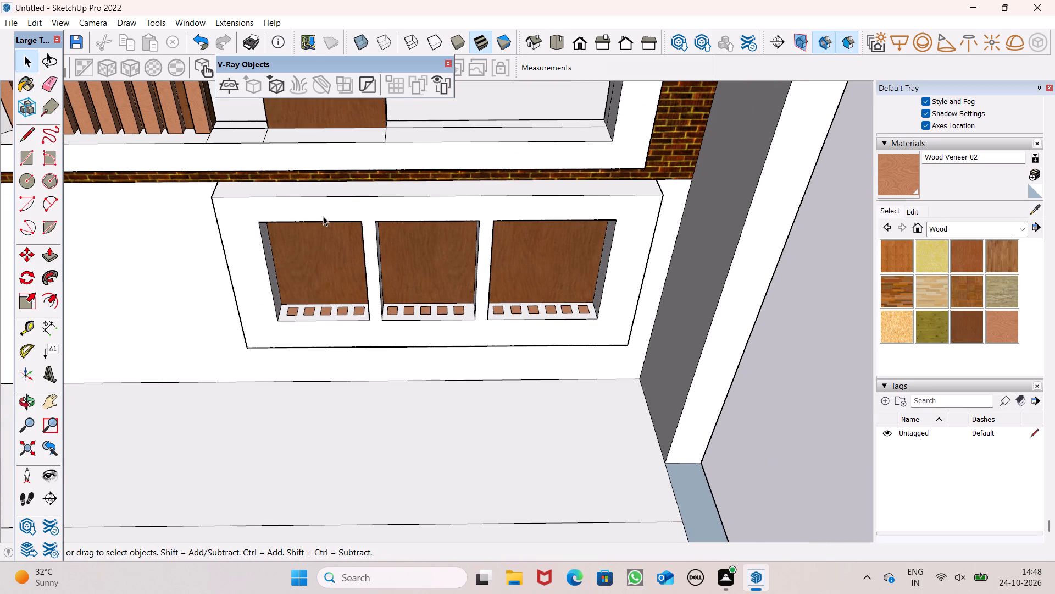
scroll(320, 216, "up", 2)
left_click(42, 258)
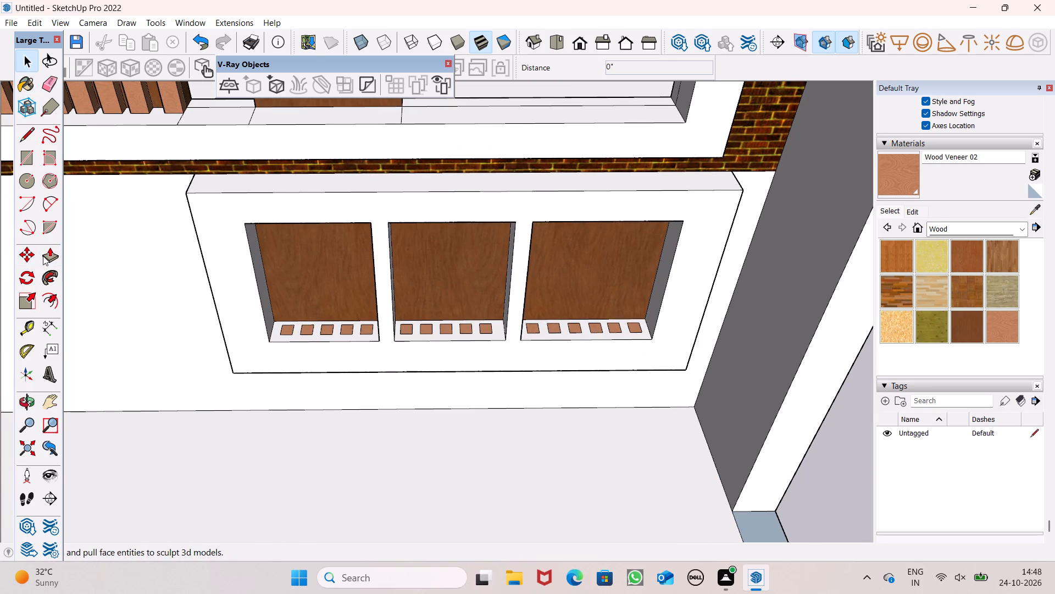
scroll(253, 254, "up", 7)
scroll(315, 359, "down", 5)
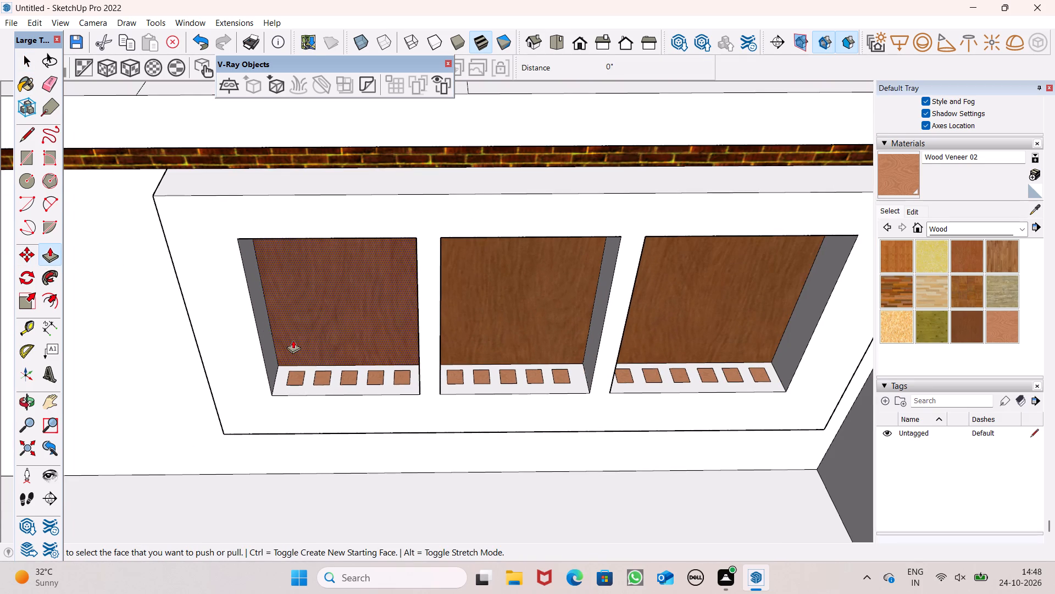
left_click_drag(298, 376, 302, 345)
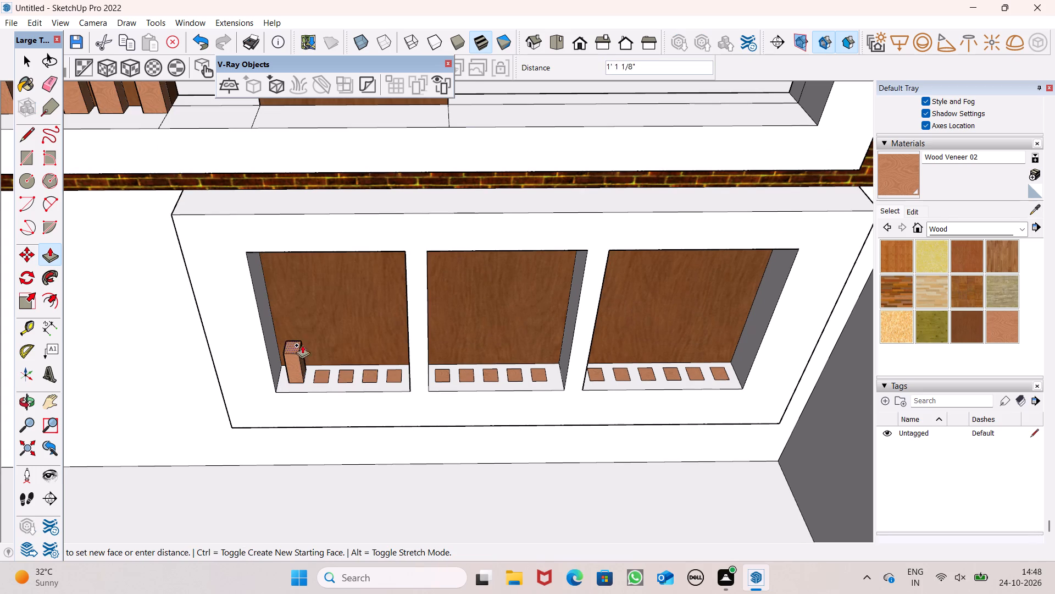
left_click_drag(302, 345, 275, 239)
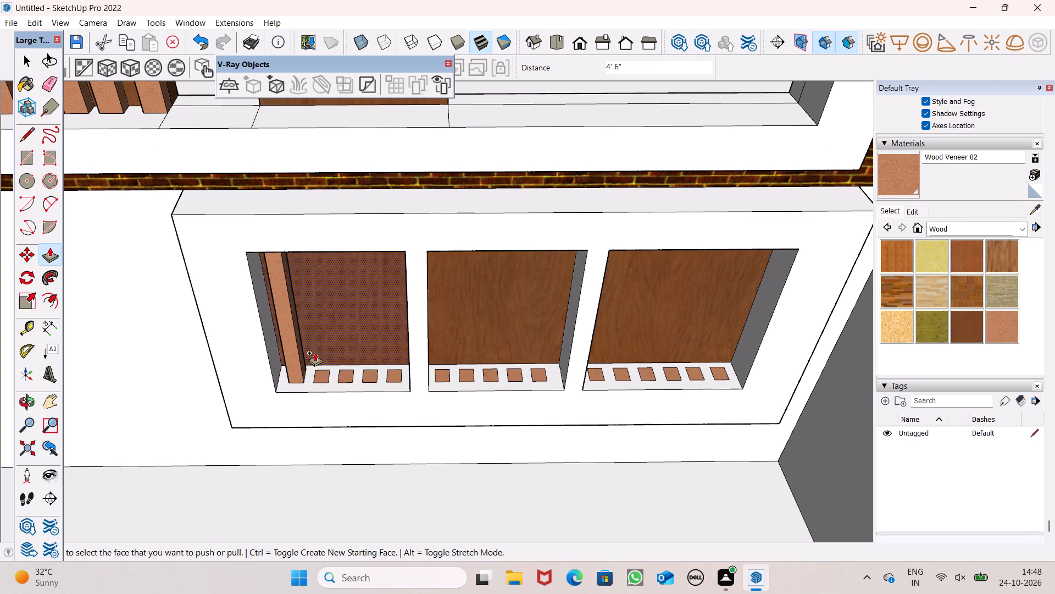
left_click_drag(321, 375, 278, 249)
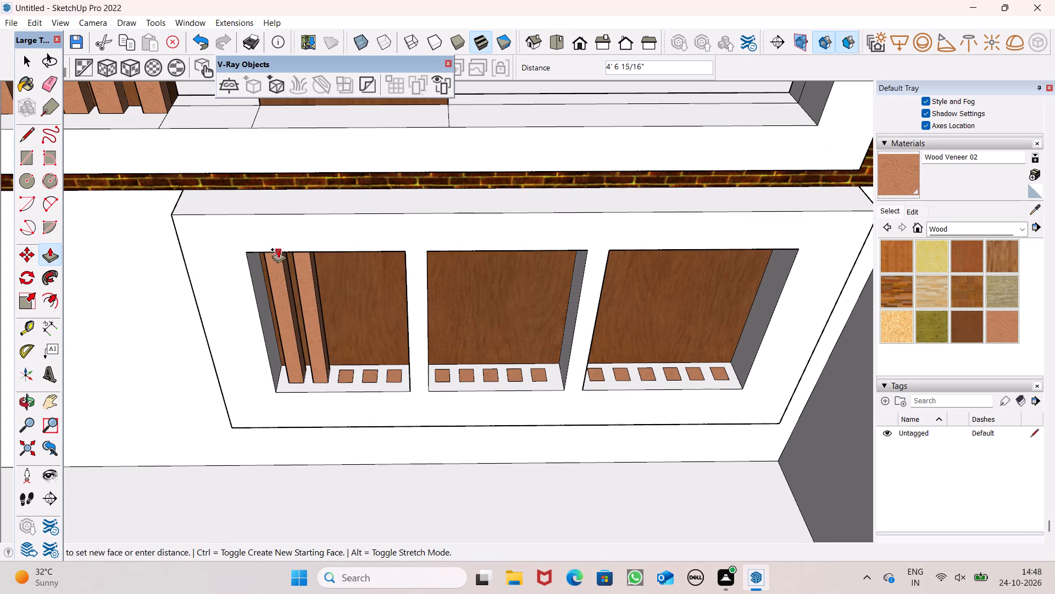
left_click_drag(278, 249, 276, 249)
Raise the top of the first, shorter slat by about 13/16" toward the head of the opening.
middle_click_drag(302, 278, 308, 87)
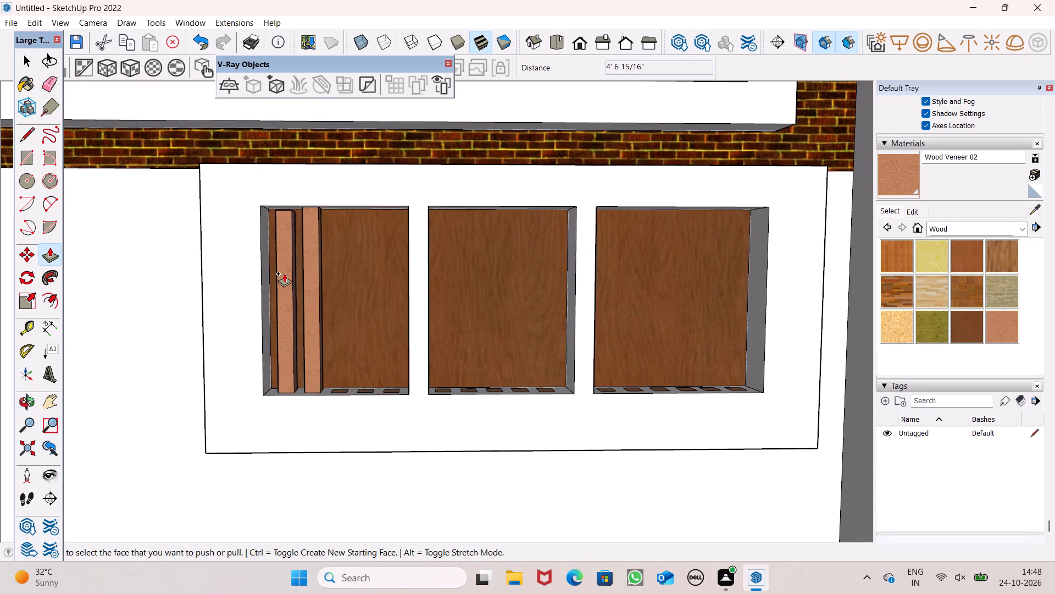
scroll(282, 268, "up", 8)
scroll(305, 175, "up", 10)
middle_click_drag(281, 152, 236, 200)
scroll(175, 103, "up", 3)
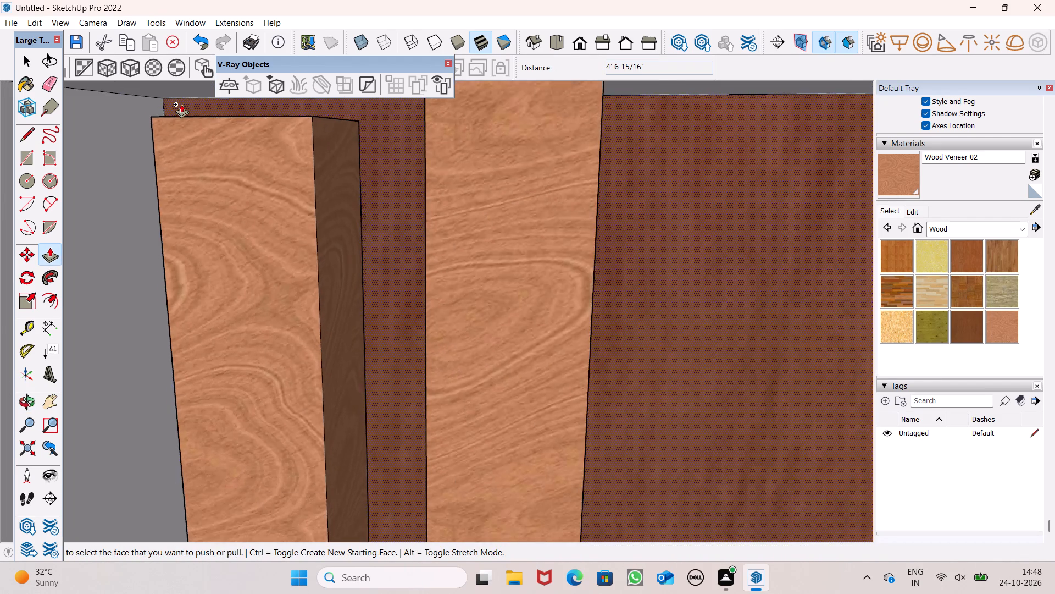
scroll(181, 104, "up", 4)
middle_click_drag(192, 119, 197, 157)
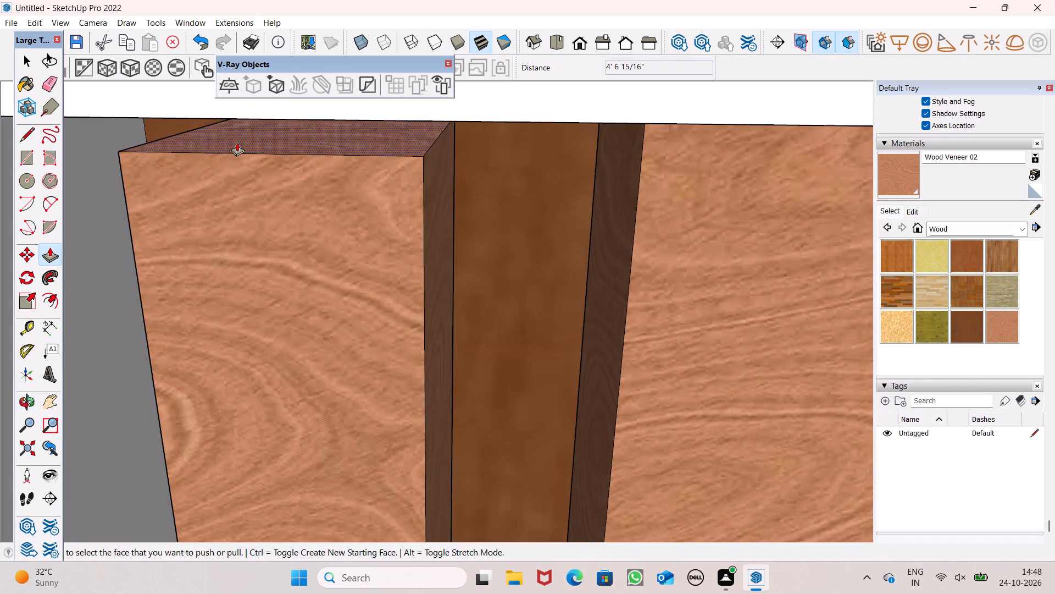
left_click_drag(237, 144, 239, 92)
Close the small gap above the first slat by pulling its top up another 3/16" or so.
scroll(193, 154, "down", 4)
middle_click_drag(213, 181, 220, 43)
scroll(233, 217, "down", 4)
middle_click_drag(266, 200, 82, 262)
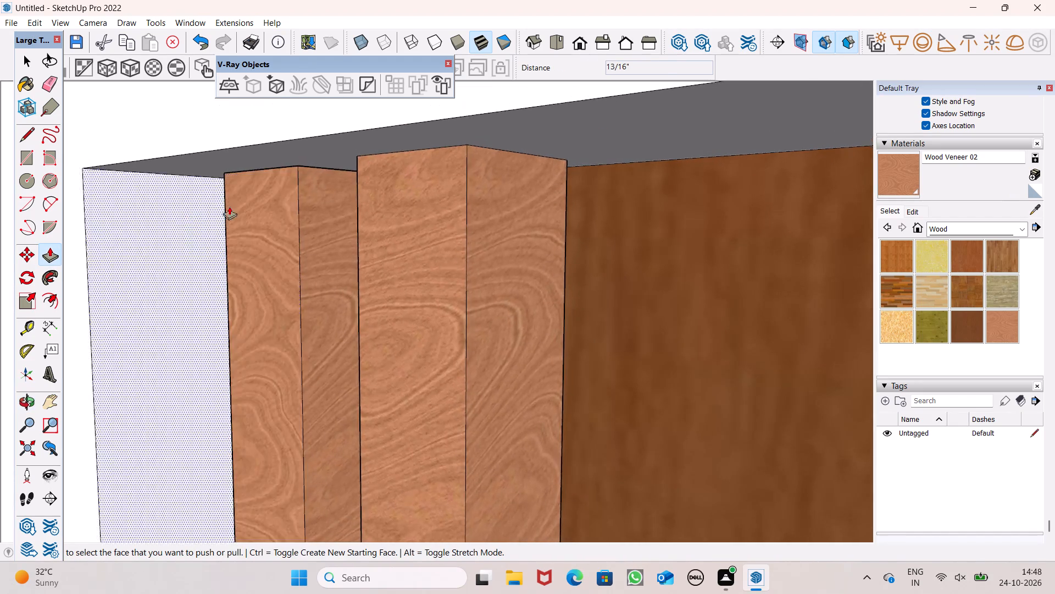
scroll(347, 168, "up", 16)
middle_click_drag(264, 136, 238, 196)
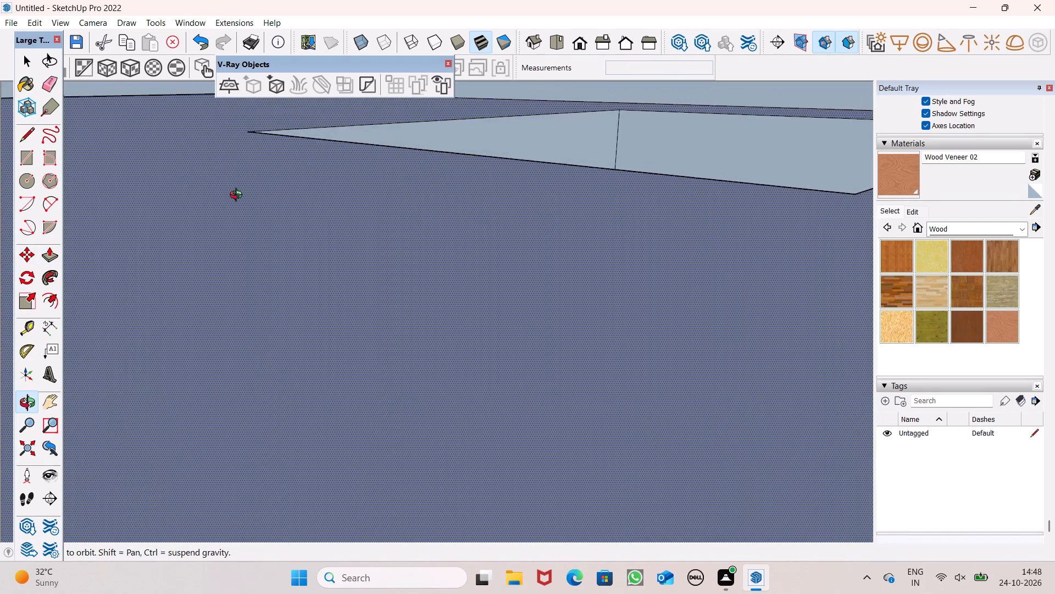
middle_click_drag(238, 196, 295, 148)
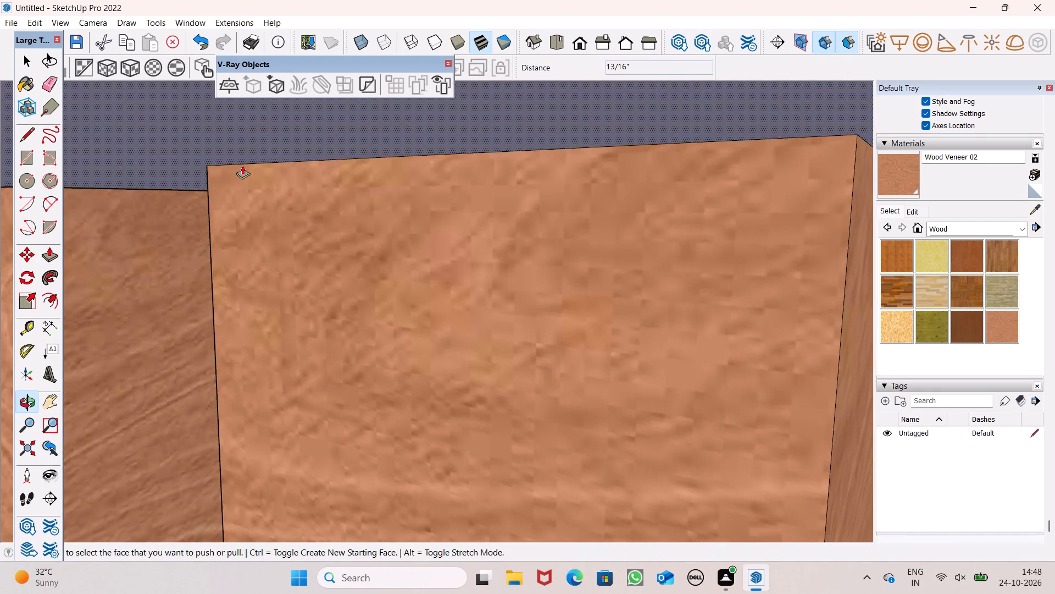
scroll(212, 171, "up", 8)
middle_click_drag(150, 194, 157, 187)
scroll(157, 190, "up", 7)
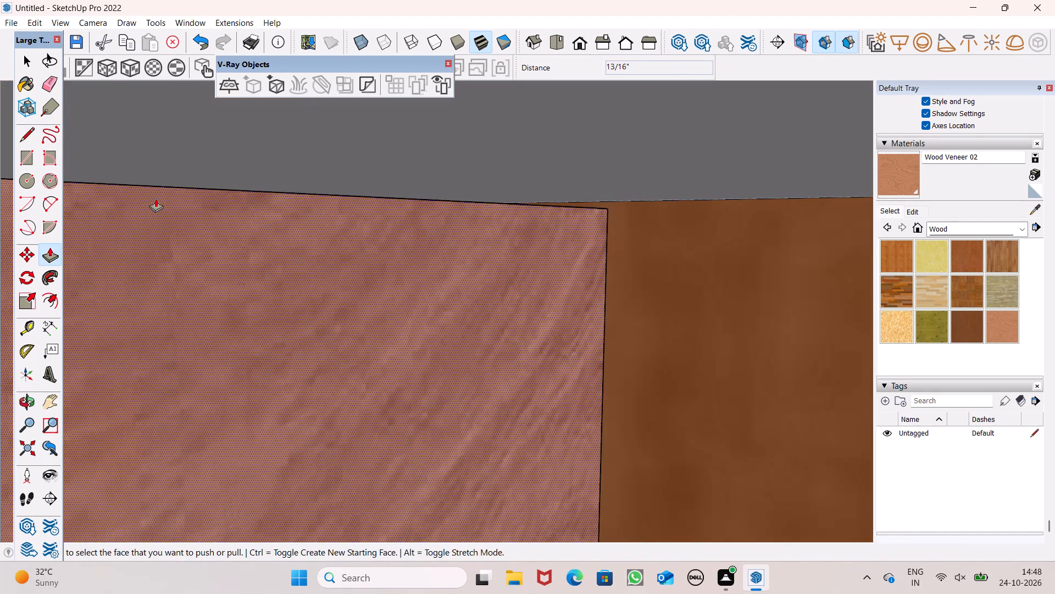
middle_click_drag(168, 191, 168, 218)
left_click_drag(175, 174, 175, 158)
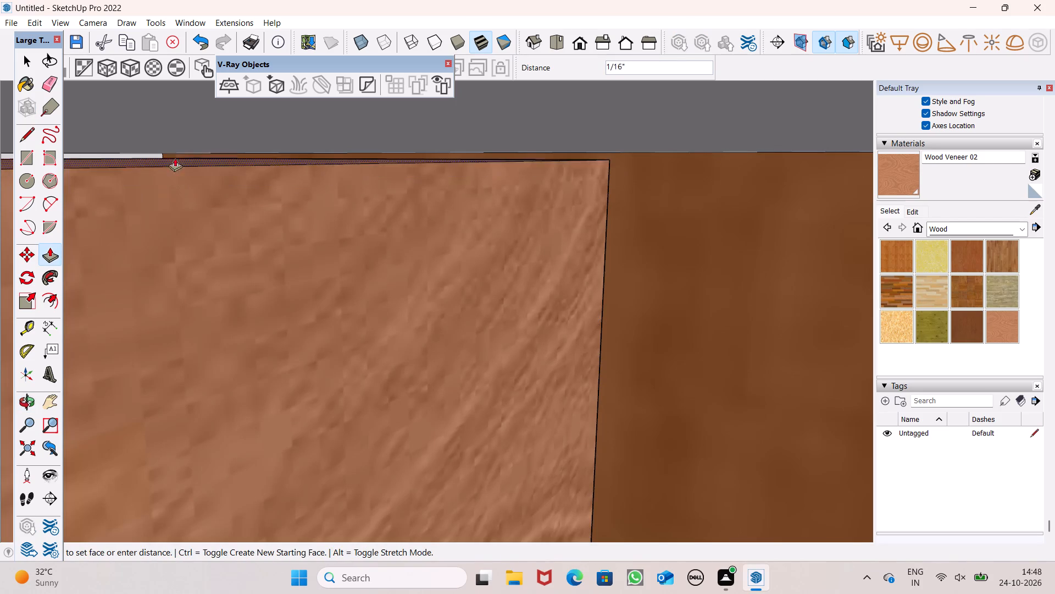
left_click_drag(175, 158, 173, 140)
Pull the third and fourth sill squares in the same opening up into shorter slats, the fourth about 3' 11 13/16" high.
scroll(156, 190, "down", 6)
scroll(210, 190, "down", 20)
scroll(210, 190, "down", 1)
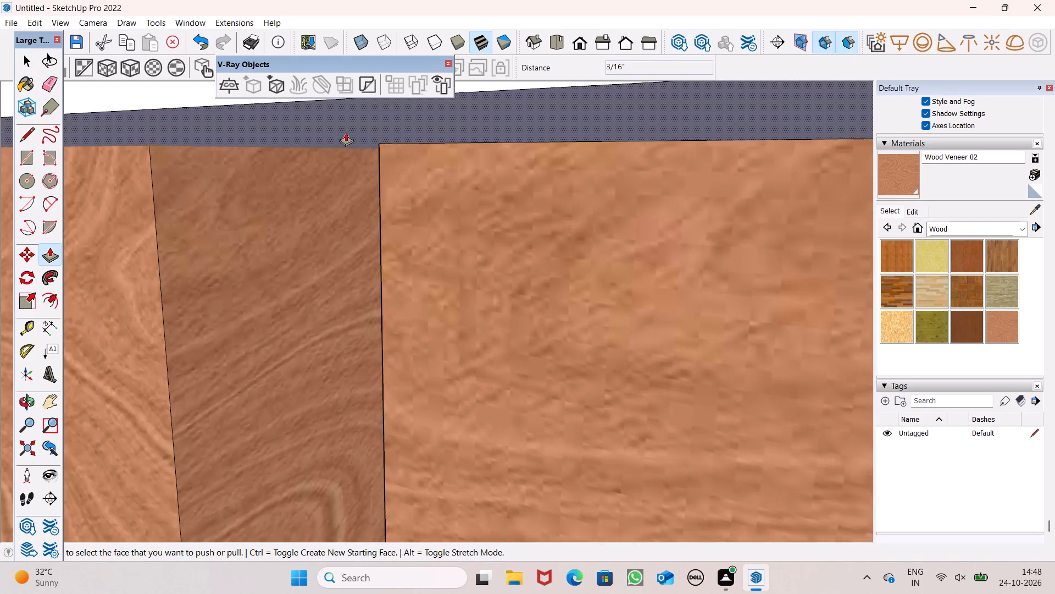
scroll(346, 133, "down", 7)
scroll(360, 122, "down", 20)
scroll(360, 122, "down", 12)
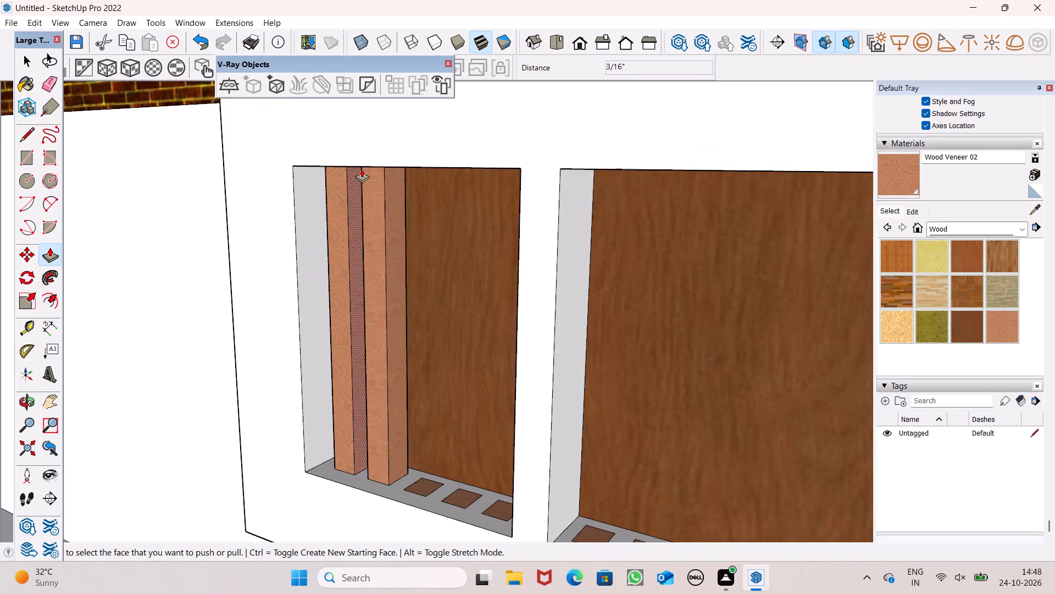
scroll(362, 169, "down", 4)
middle_click_drag(427, 322, 556, 485)
scroll(447, 368, "up", 6)
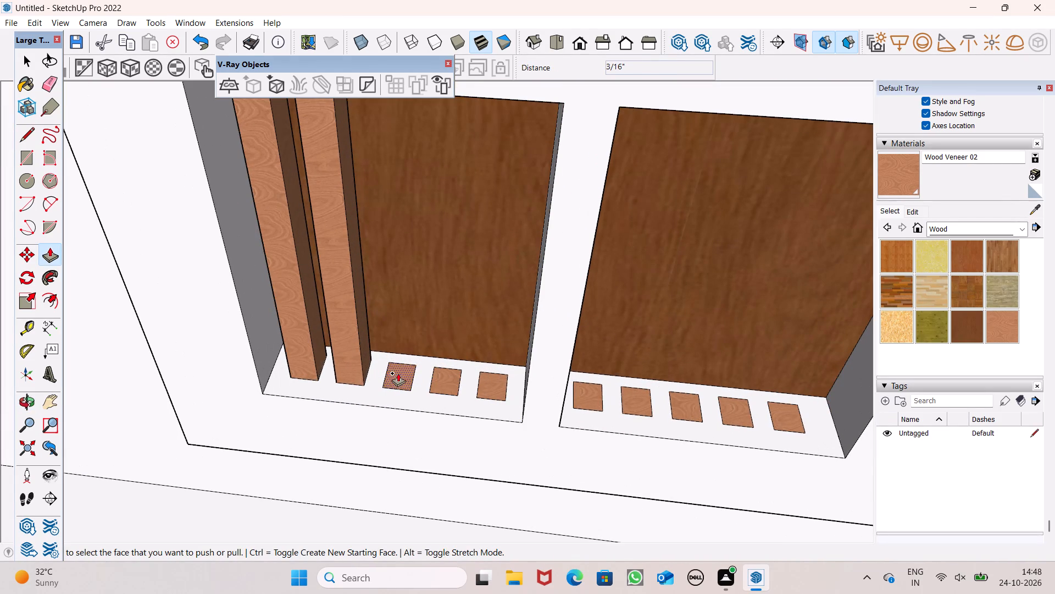
left_click_drag(398, 373, 445, 115)
left_click_drag(442, 381, 504, 106)
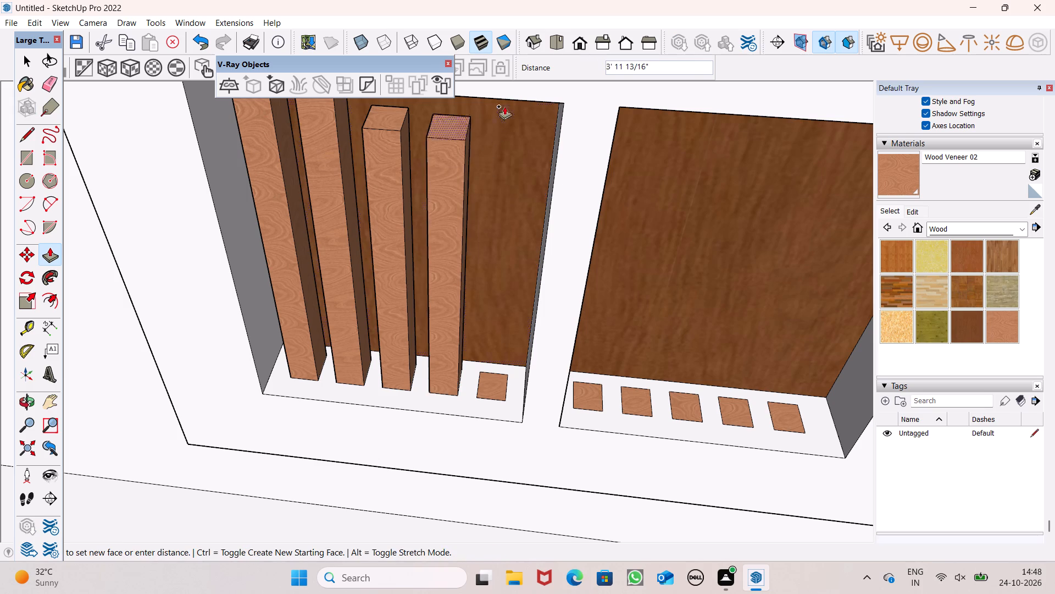
left_click_drag(504, 106, 502, 111)
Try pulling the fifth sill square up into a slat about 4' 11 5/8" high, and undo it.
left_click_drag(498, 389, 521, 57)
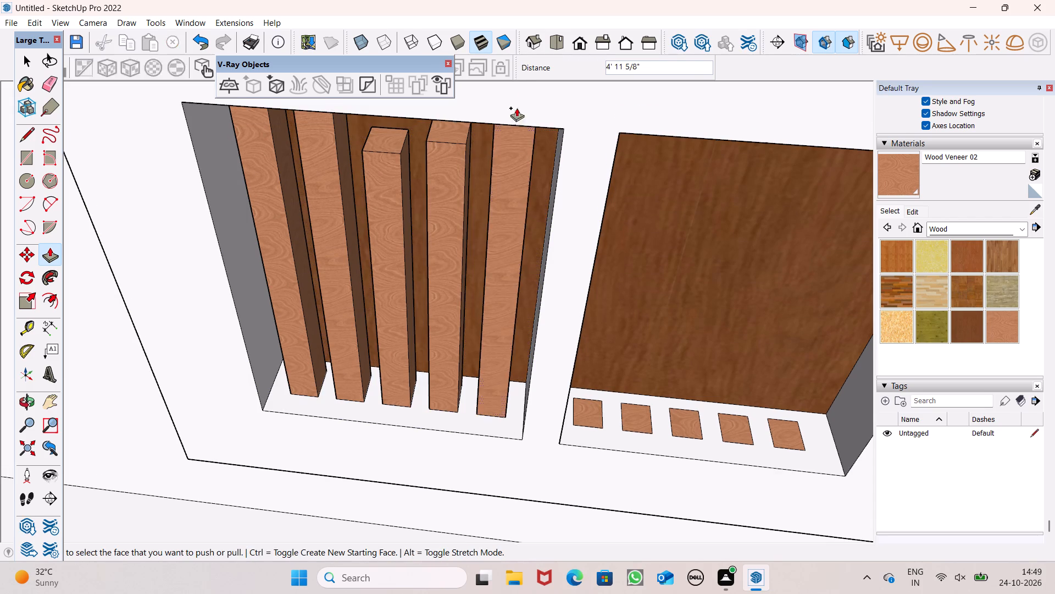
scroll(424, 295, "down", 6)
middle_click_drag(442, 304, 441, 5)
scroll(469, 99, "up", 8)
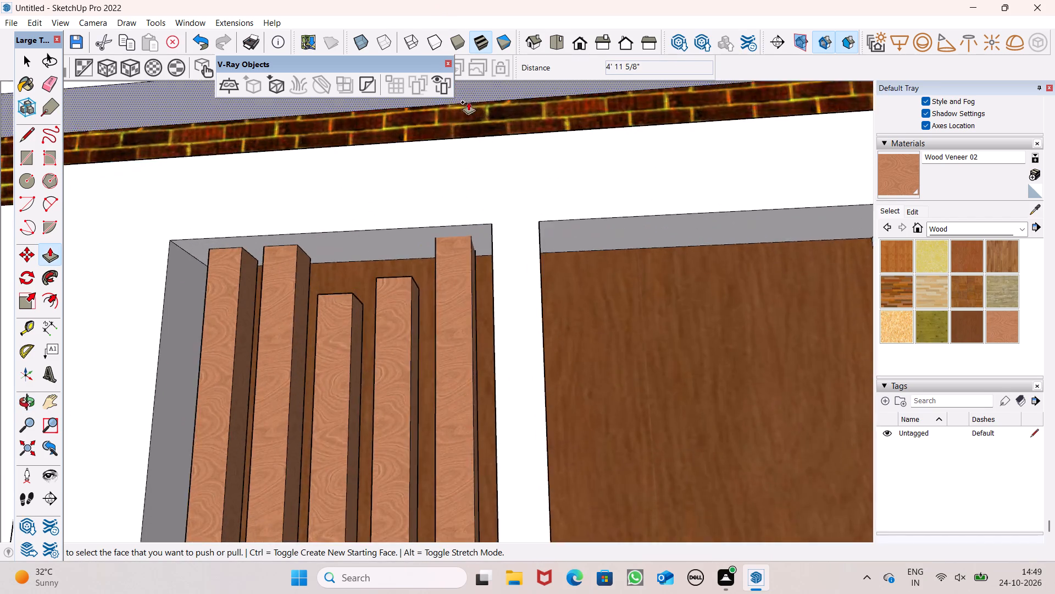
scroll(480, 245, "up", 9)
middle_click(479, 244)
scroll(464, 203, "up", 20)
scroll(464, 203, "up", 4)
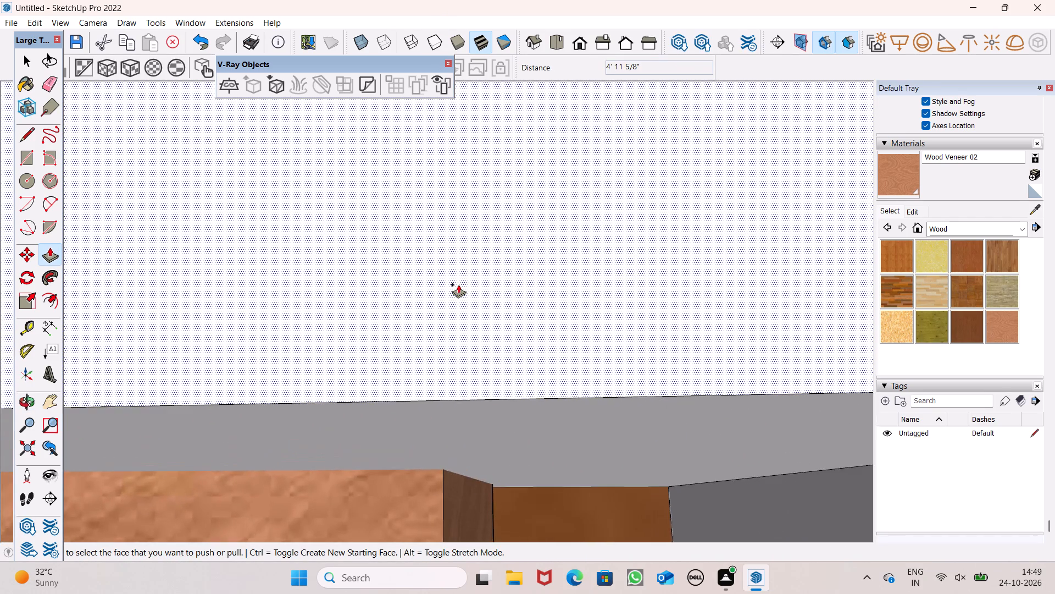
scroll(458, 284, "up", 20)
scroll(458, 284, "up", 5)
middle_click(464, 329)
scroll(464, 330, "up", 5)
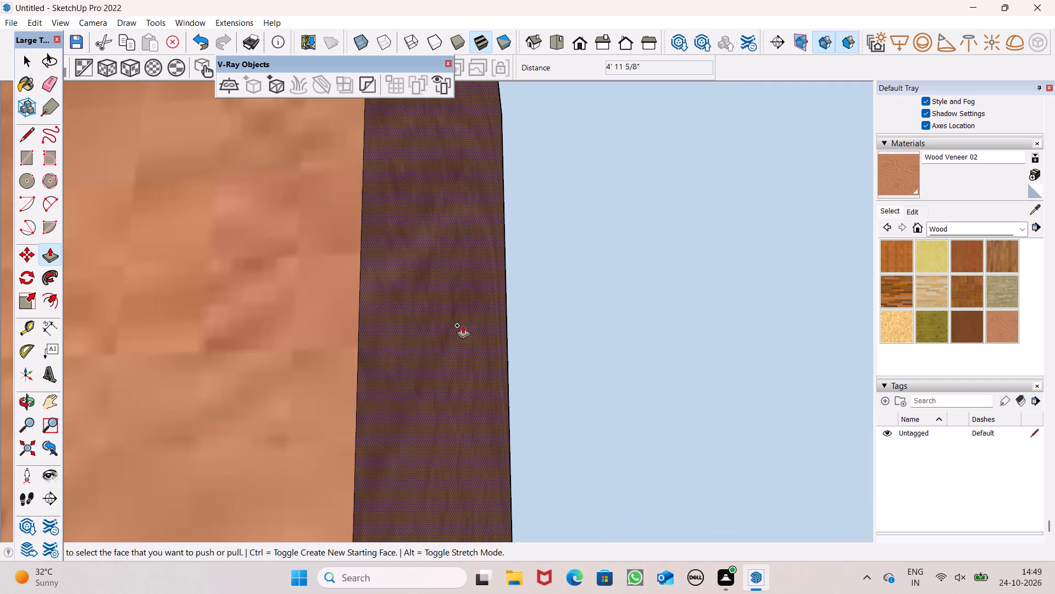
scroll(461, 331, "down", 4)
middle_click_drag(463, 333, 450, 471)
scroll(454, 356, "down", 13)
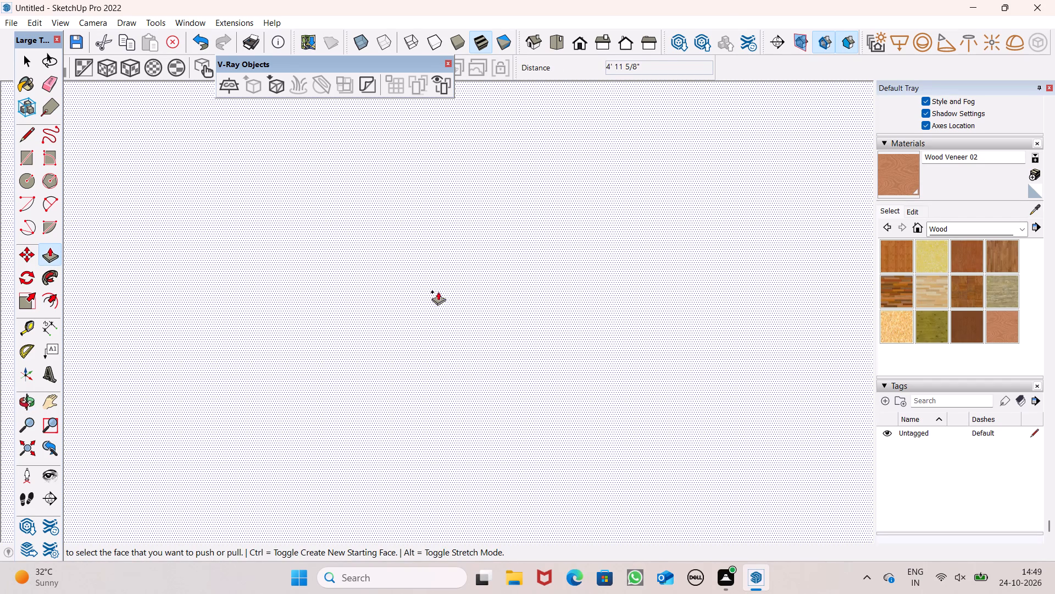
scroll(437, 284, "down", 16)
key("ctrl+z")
Pull the fifth sill square up to the opening's head as a slat about 4' 6 15/16" high.
scroll(435, 295, "down", 8, "ctrl")
scroll(437, 281, "down", 13)
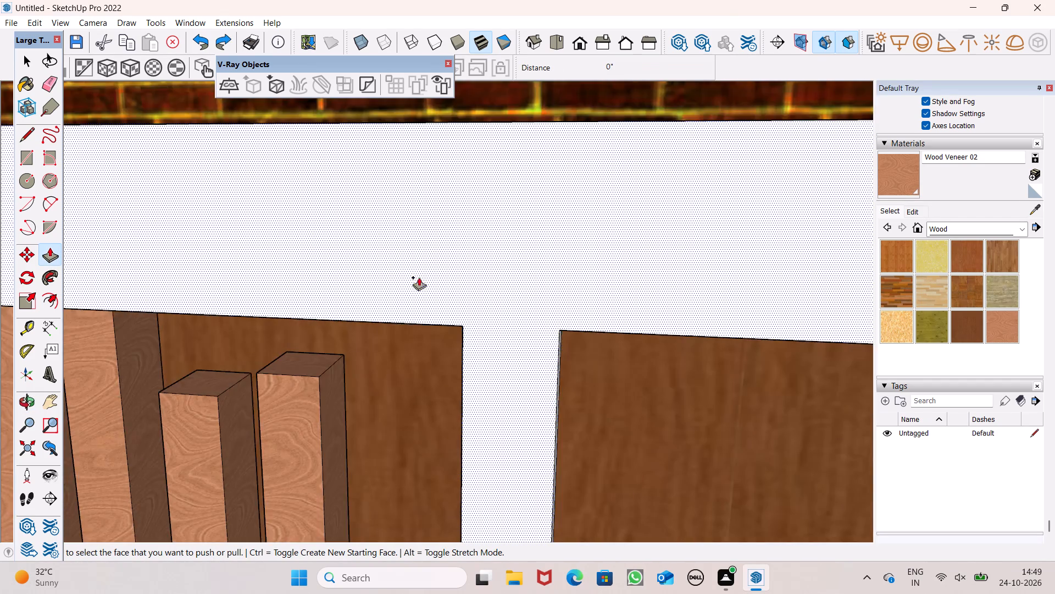
scroll(419, 277, "down", 17)
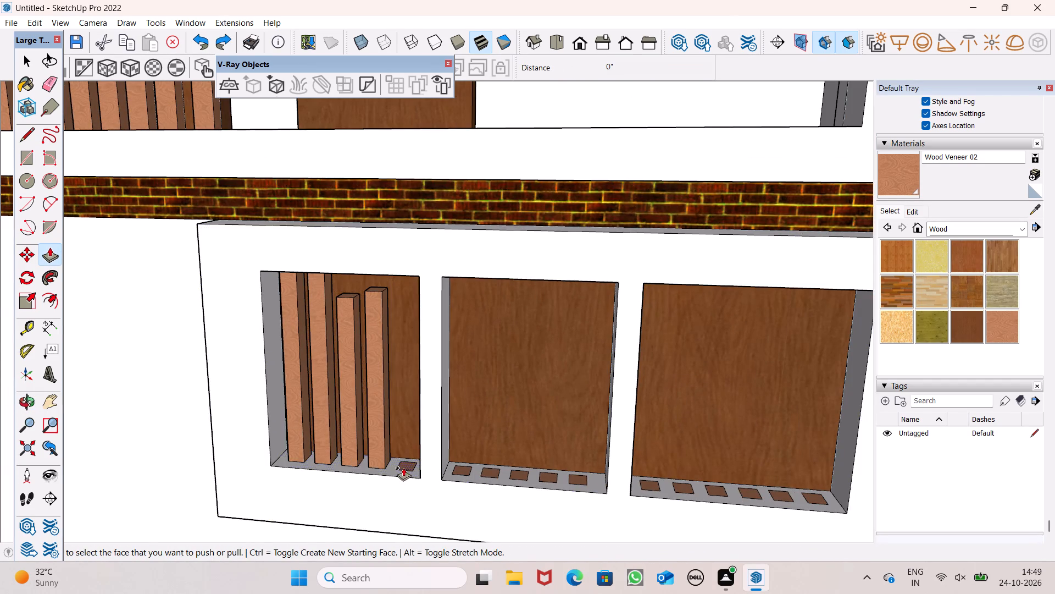
left_click_drag(403, 468, 396, 274)
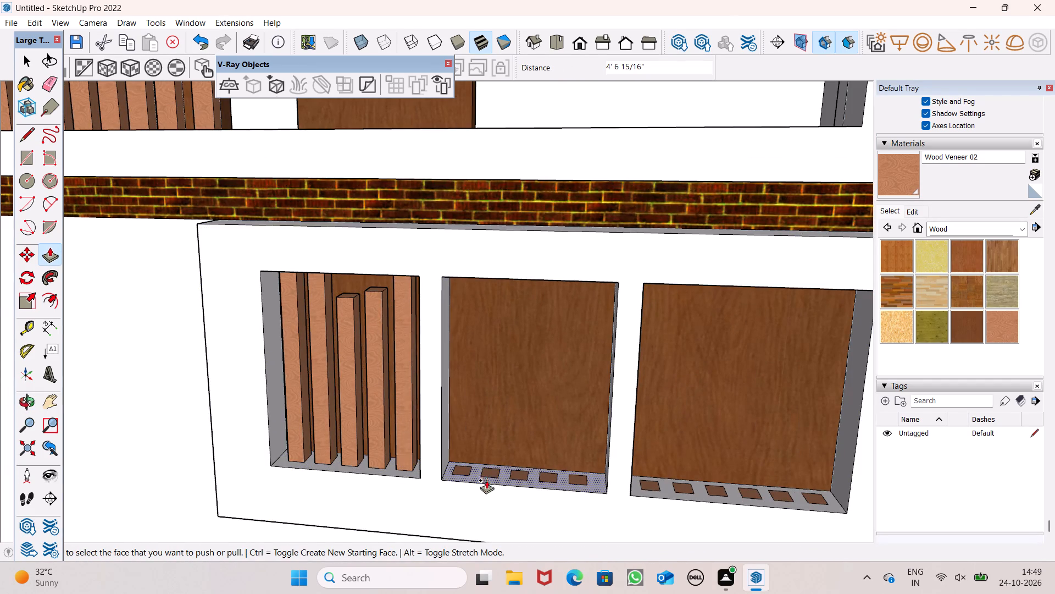
Pull the five sill squares in the middle opening up to its head as slats, about 4' 7" to 4' 11" high.
left_click_drag(461, 469, 473, 278)
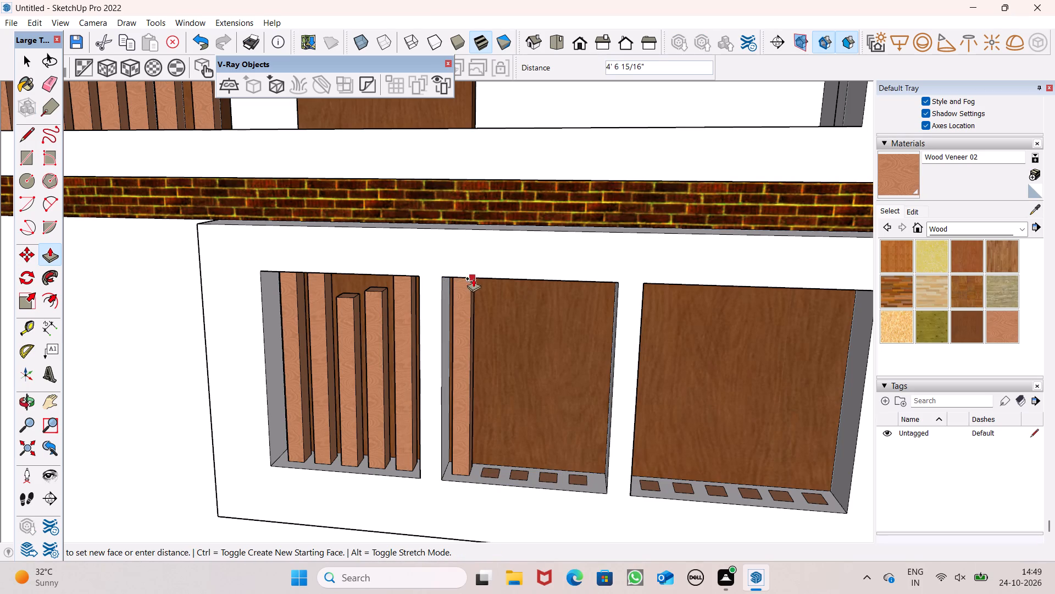
left_click_drag(473, 278, 473, 272)
left_click_drag(491, 471, 488, 317)
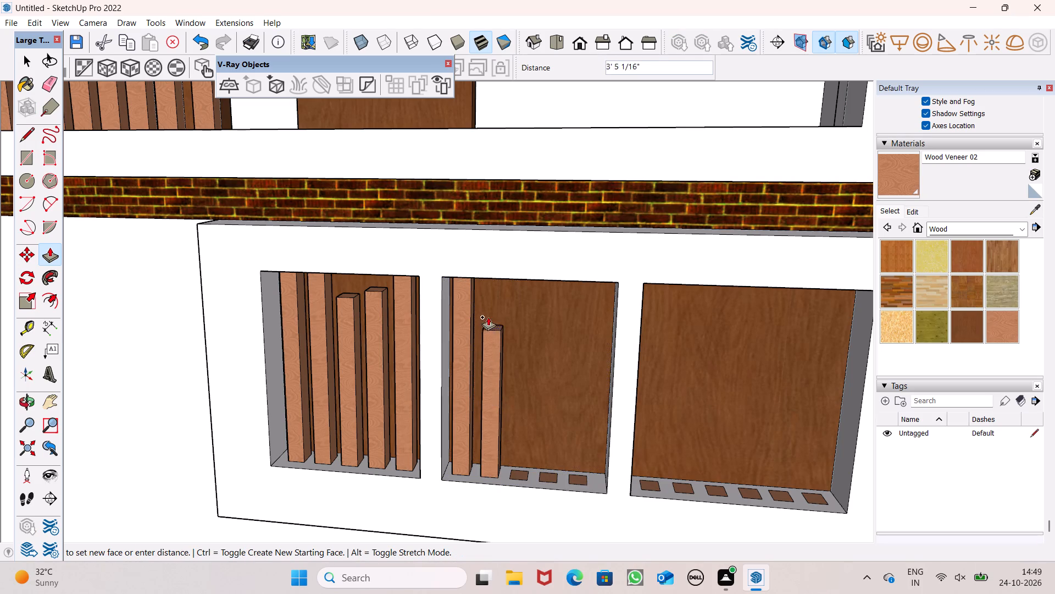
left_click_drag(488, 317, 493, 264)
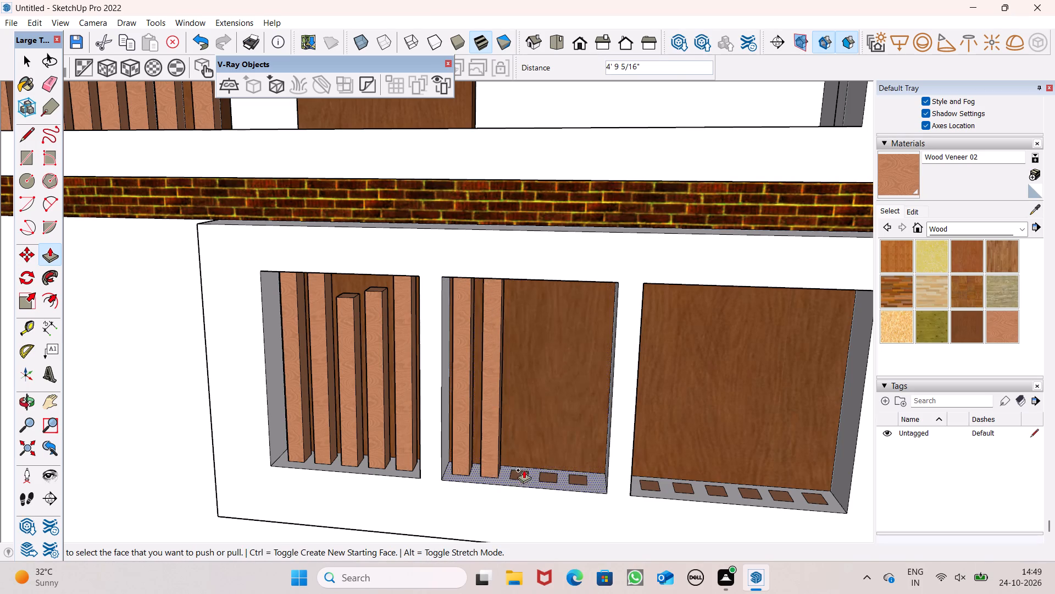
left_click_drag(519, 475, 524, 273)
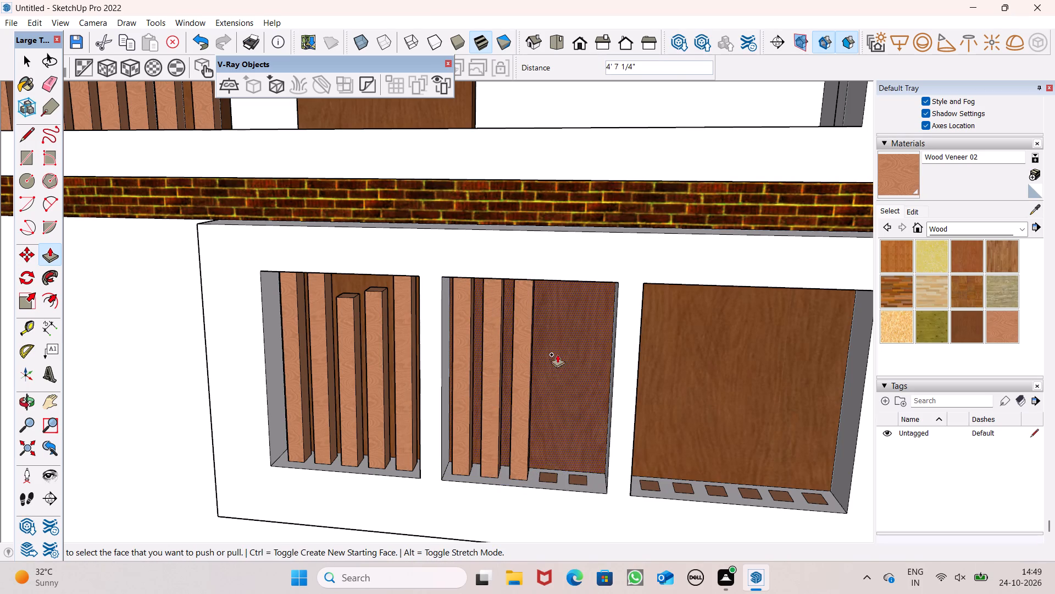
left_click_drag(548, 479, 549, 315)
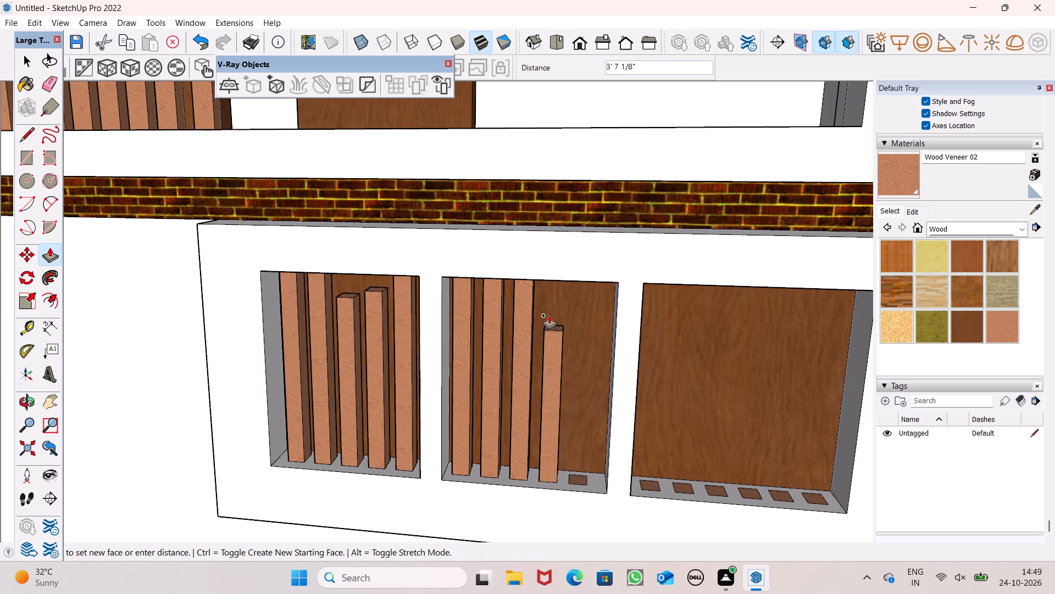
left_click_drag(549, 315, 550, 261)
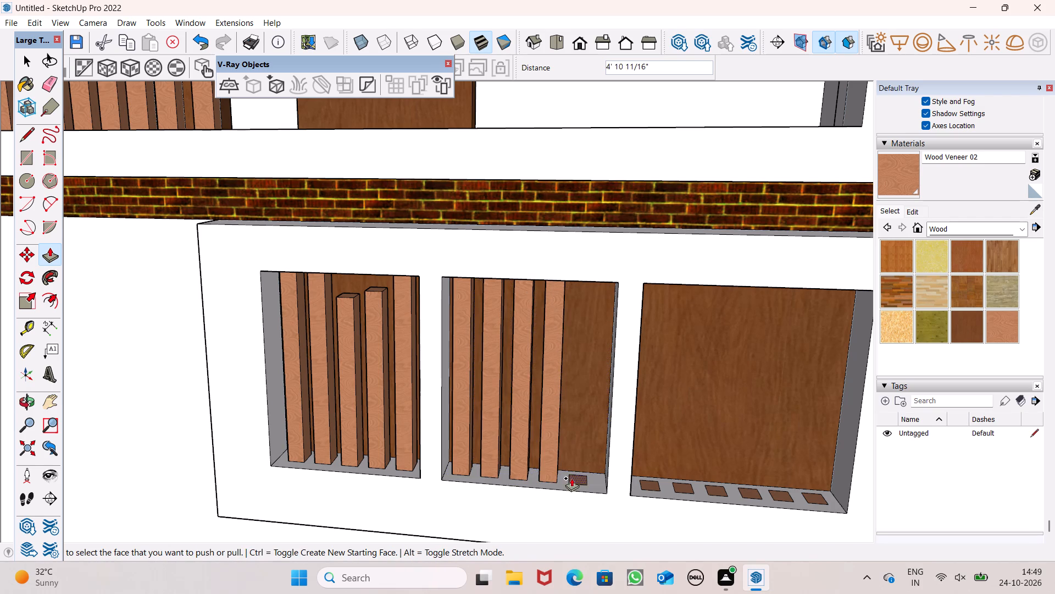
left_click_drag(575, 479, 598, 273)
Pull the six sill squares in the third opening up to its head as slats, about 4' 7" to 4' 11" high.
scroll(391, 364, "down", 5)
scroll(546, 414, "up", 6)
scroll(535, 449, "down", 7)
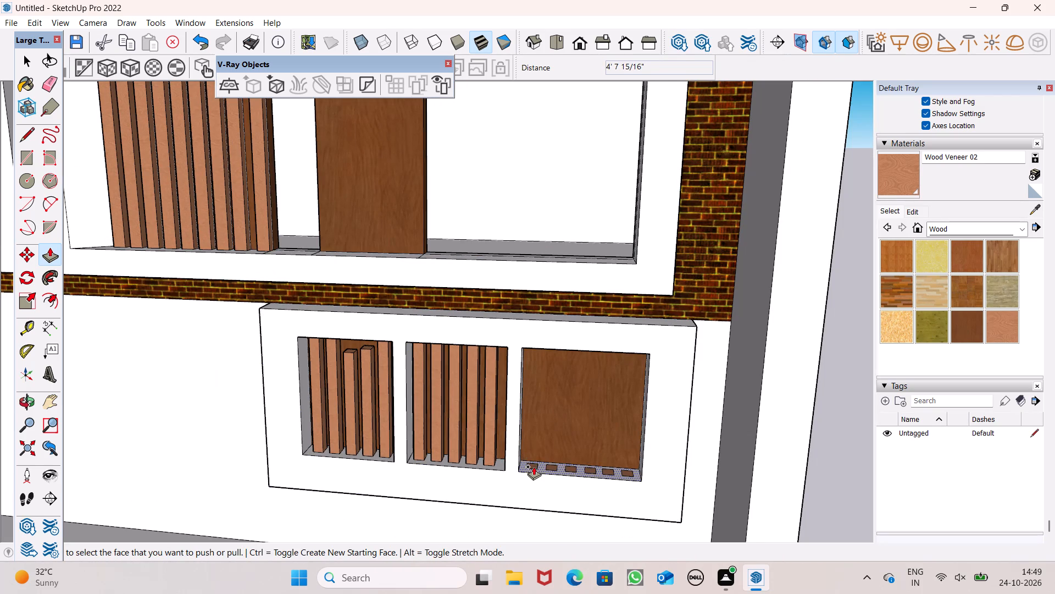
left_click_drag(534, 467, 553, 344)
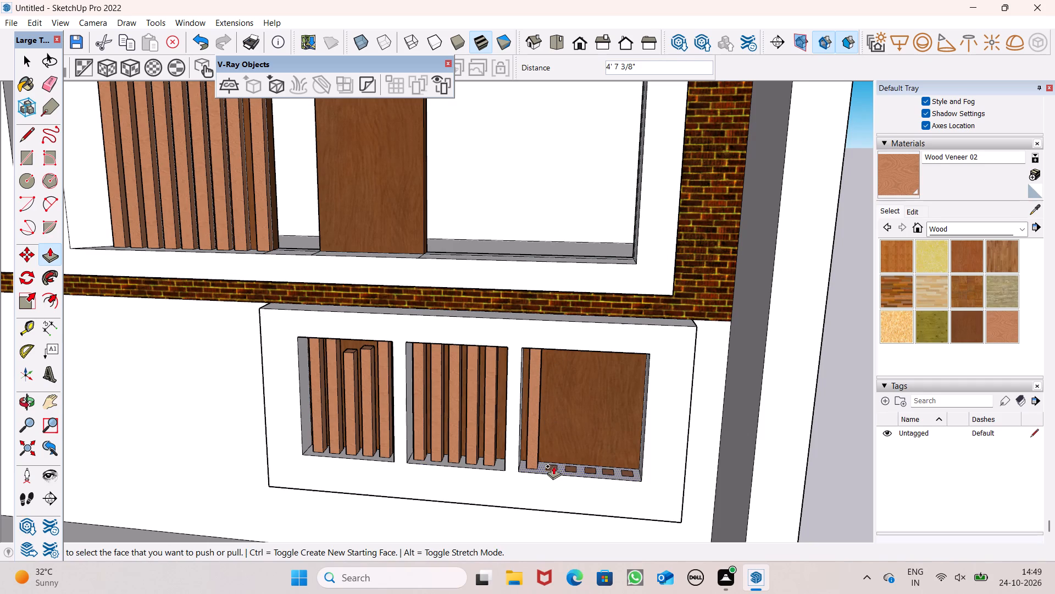
left_click_drag(552, 469, 574, 353)
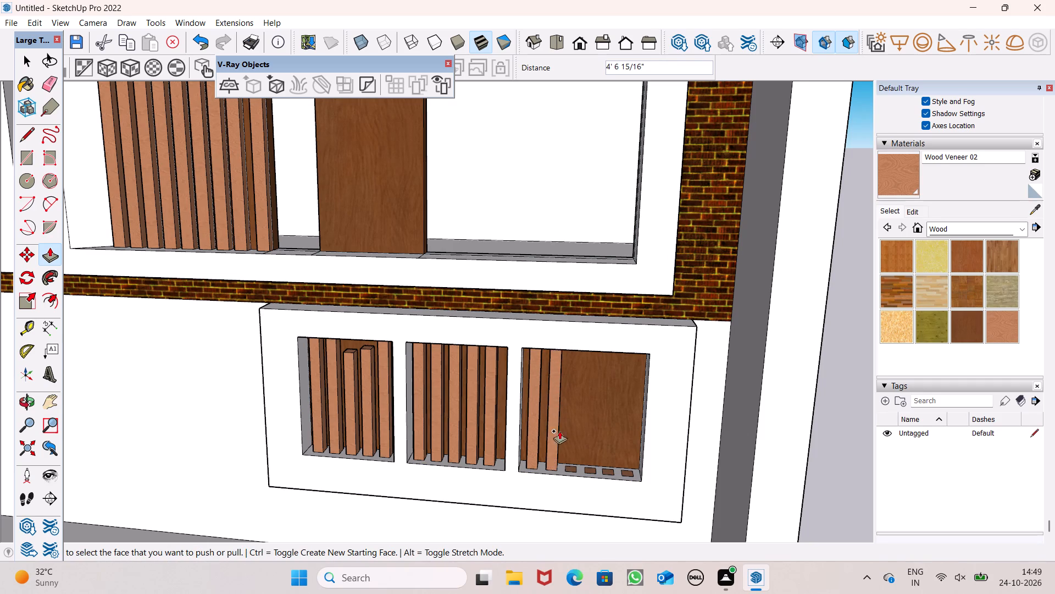
left_click_drag(569, 470, 586, 344)
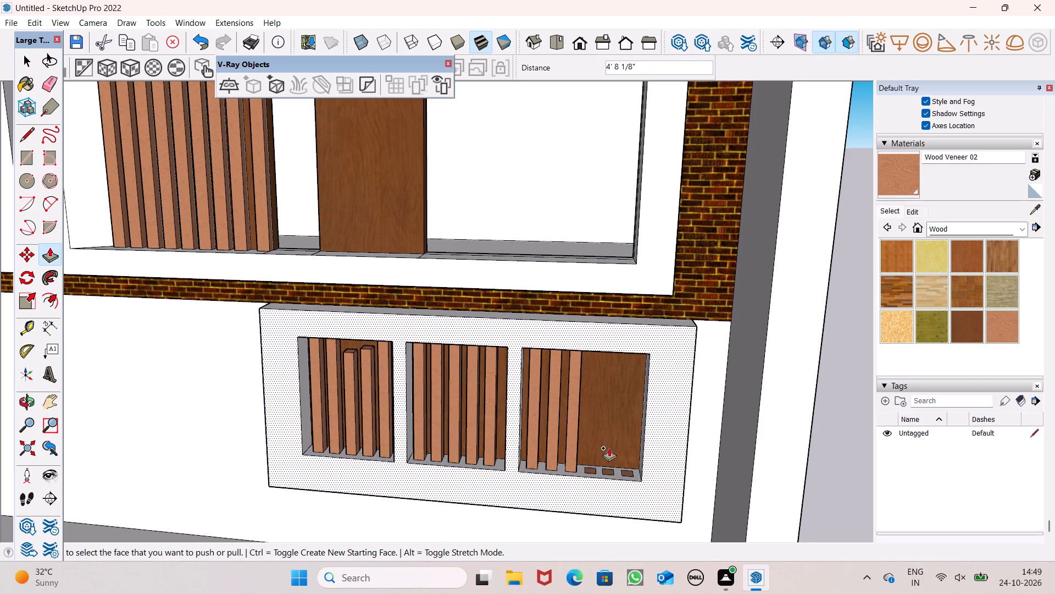
left_click_drag(592, 470, 602, 375)
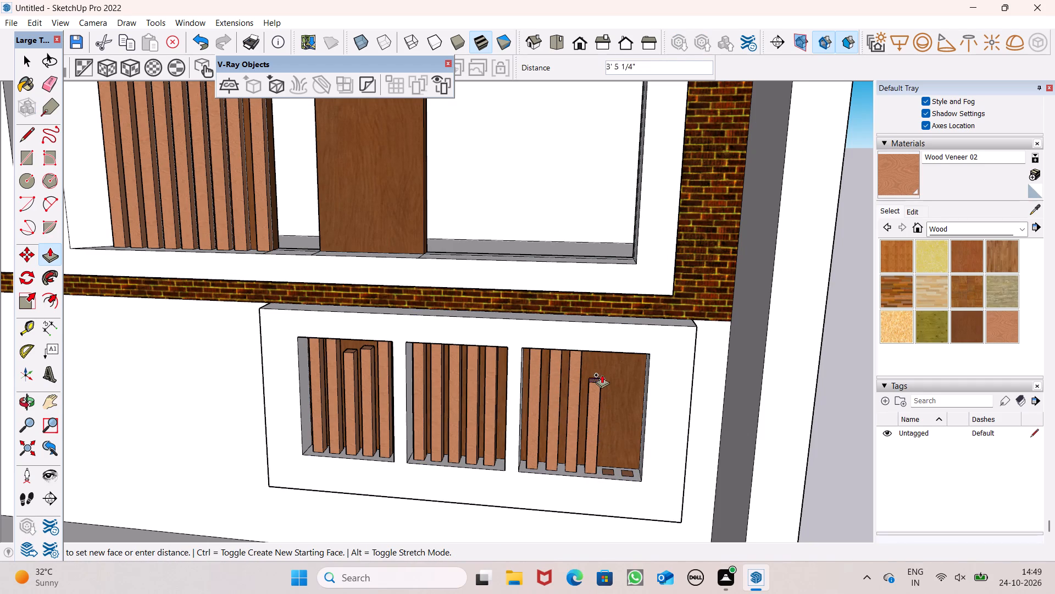
left_click_drag(602, 375, 605, 349)
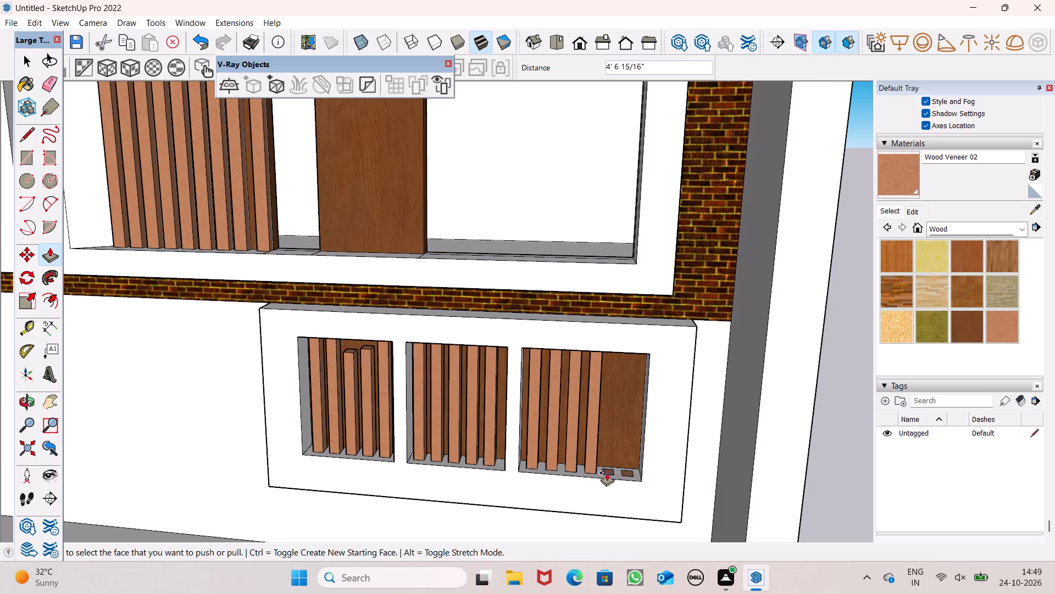
left_click_drag(607, 472, 613, 339)
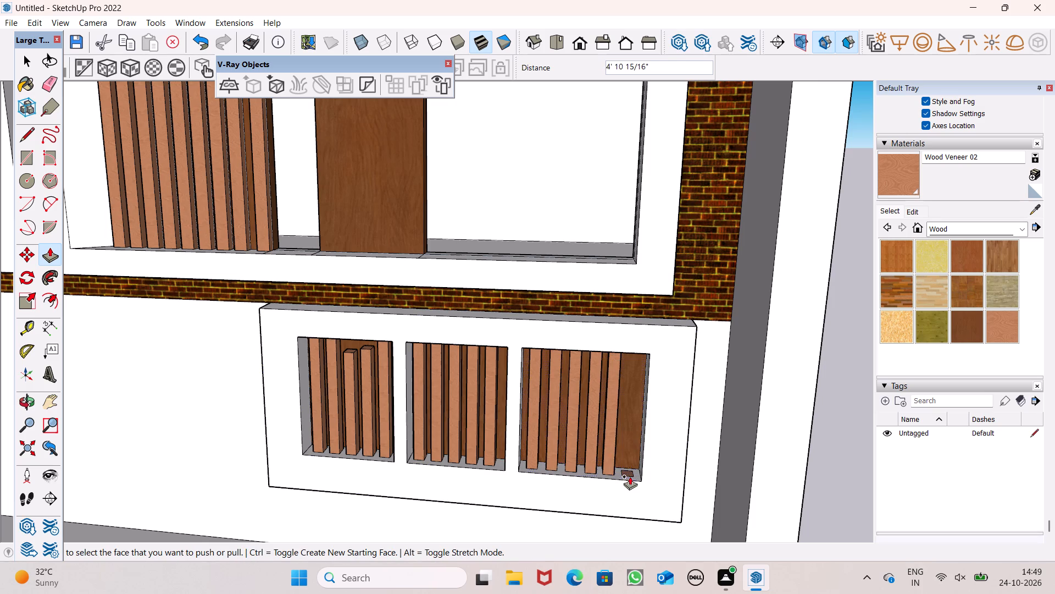
left_click_drag(627, 471, 639, 337)
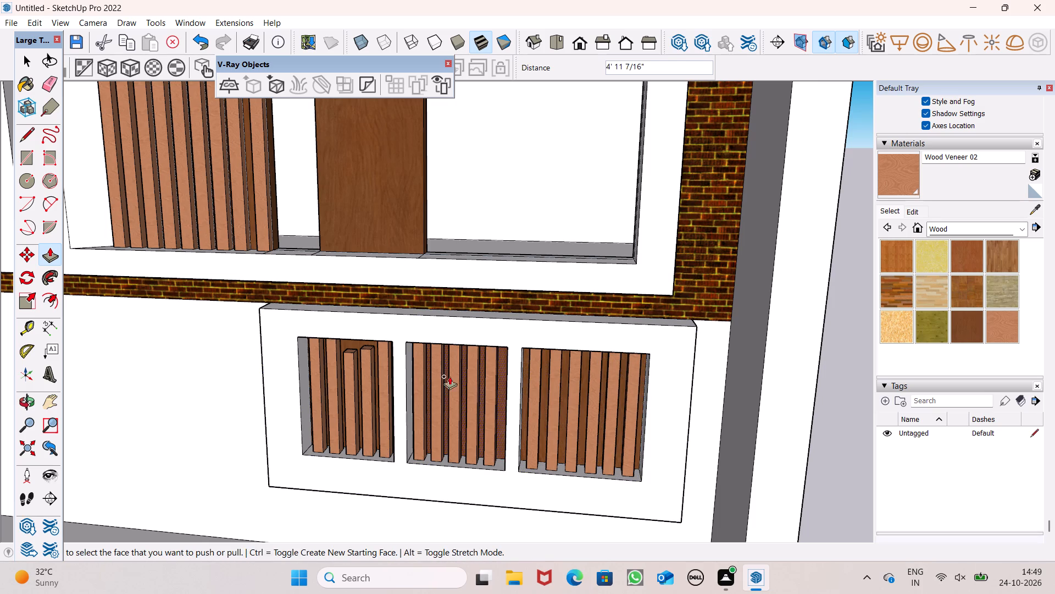
Extend the two shorter slats in the first opening up to its head, the fourth by about 6 7/16".
scroll(338, 346, "up", 9)
scroll(385, 416, "up", 5)
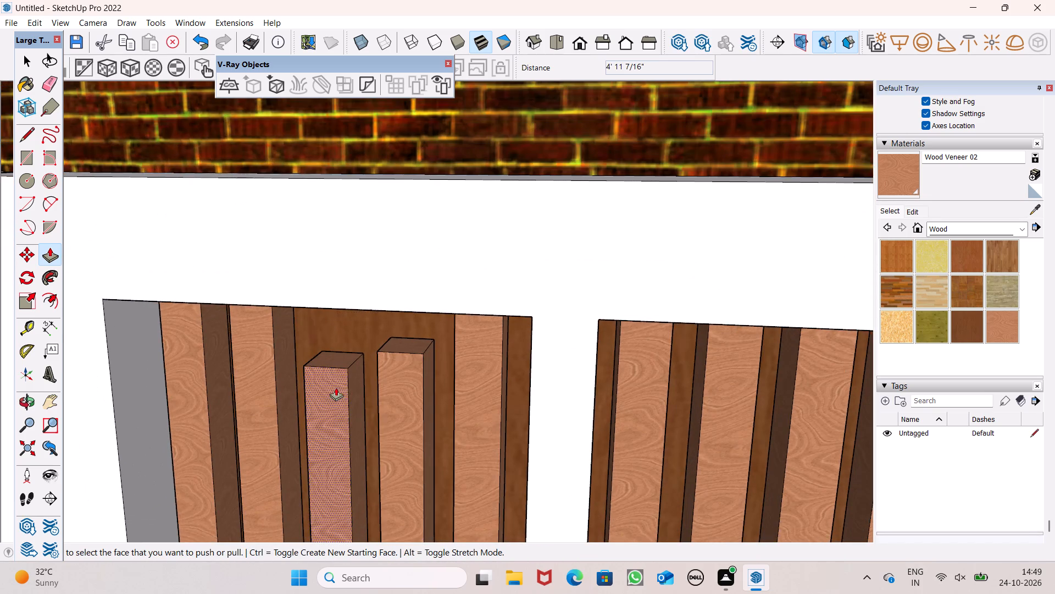
middle_click_drag(352, 351, 371, 241)
scroll(348, 310, "up", 6)
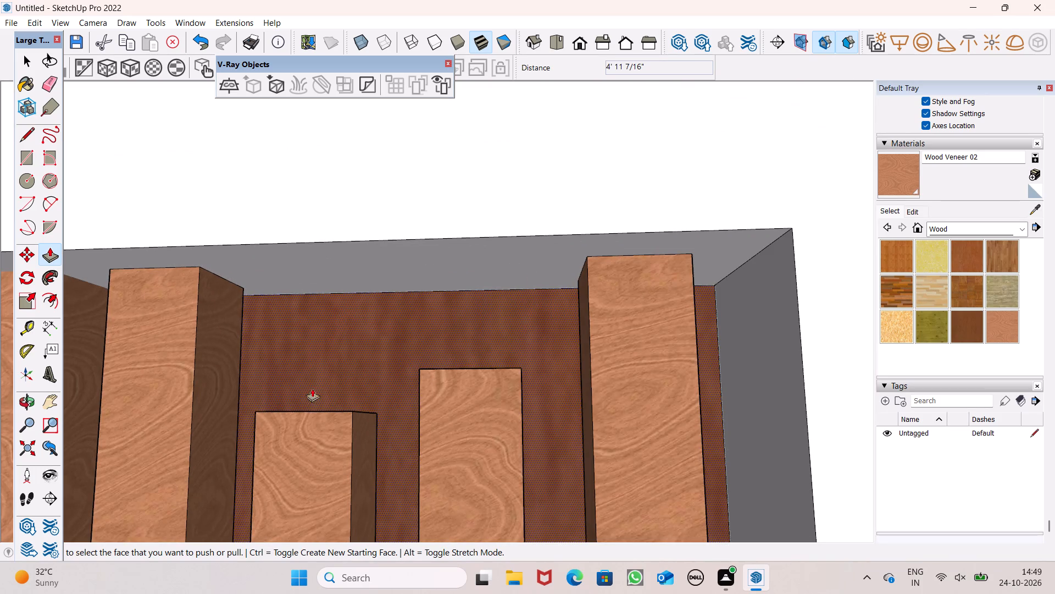
middle_click_drag(310, 394, 301, 478)
scroll(320, 404, "up", 1)
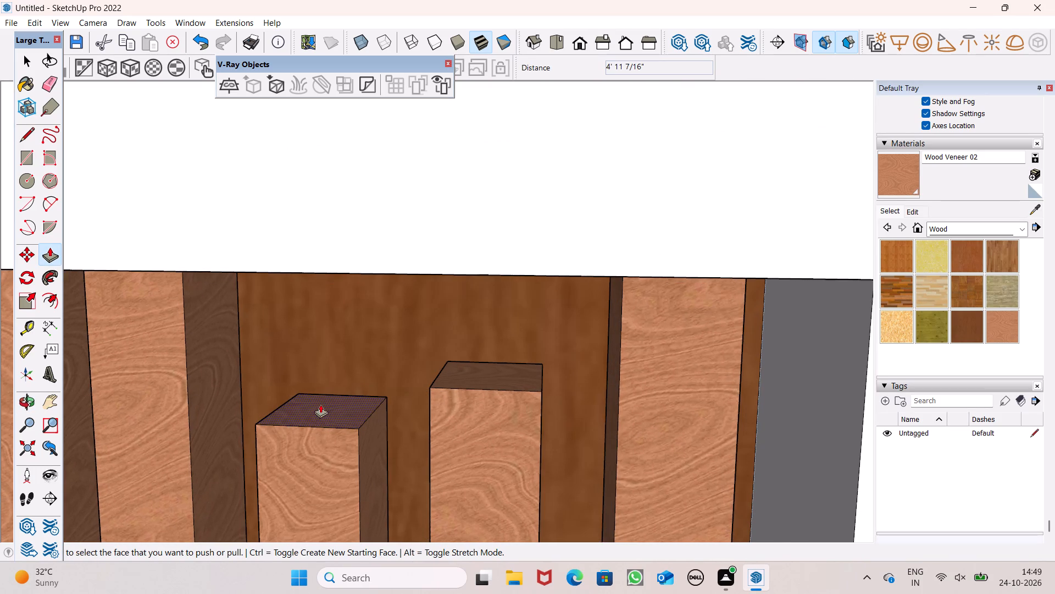
left_click_drag(327, 413, 341, 245)
left_click_drag(481, 379, 481, 337)
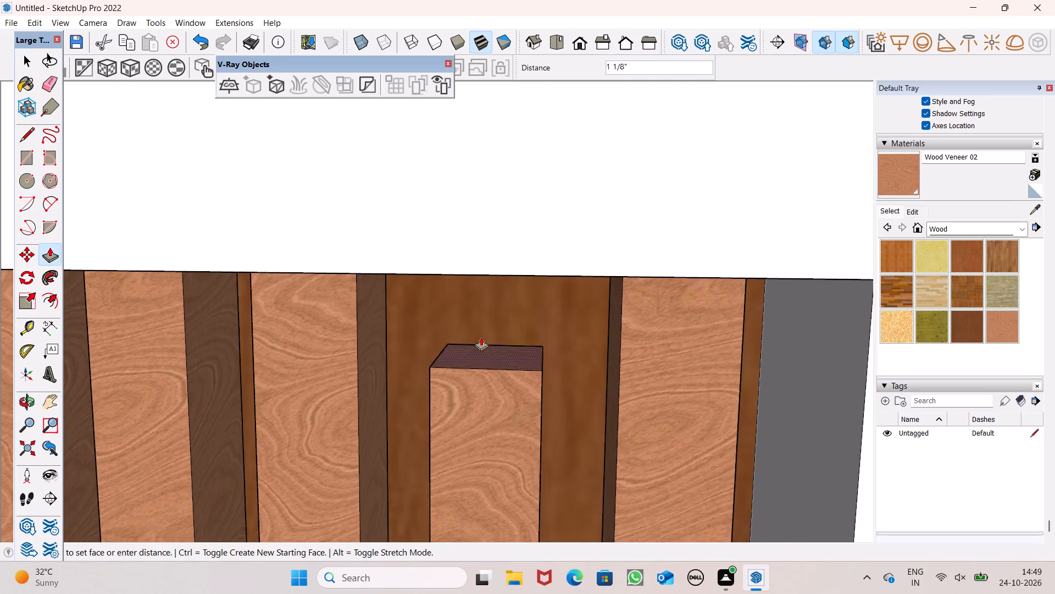
left_click_drag(481, 337, 488, 234)
Examine the slat tops in the openings from below and close up for gaps against the heads.
scroll(348, 261, "down", 7)
middle_click_drag(356, 323, 267, 186)
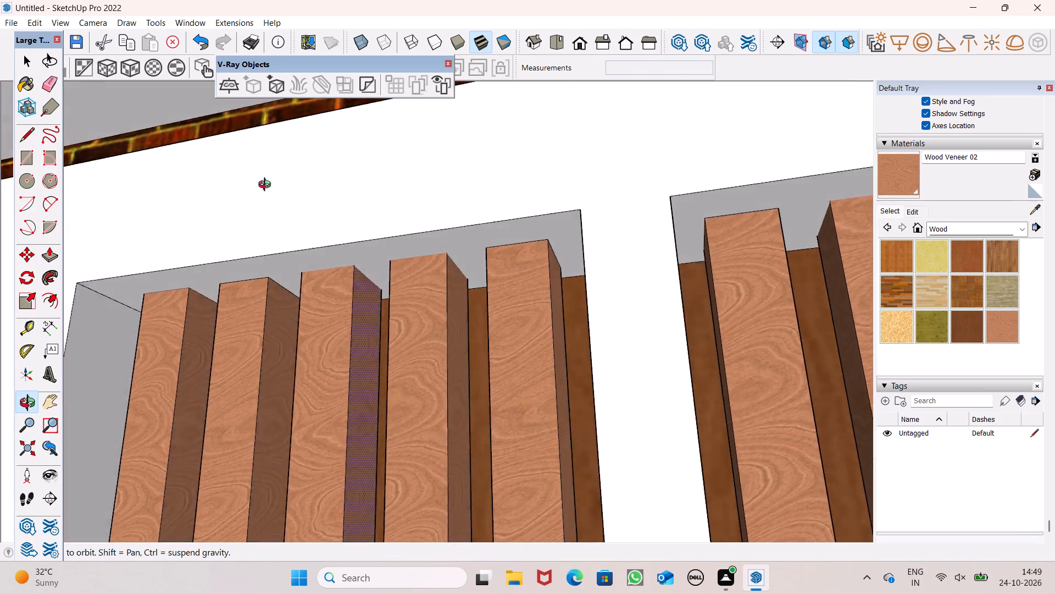
middle_click_drag(267, 186, 557, 275)
scroll(188, 299, "up", 2)
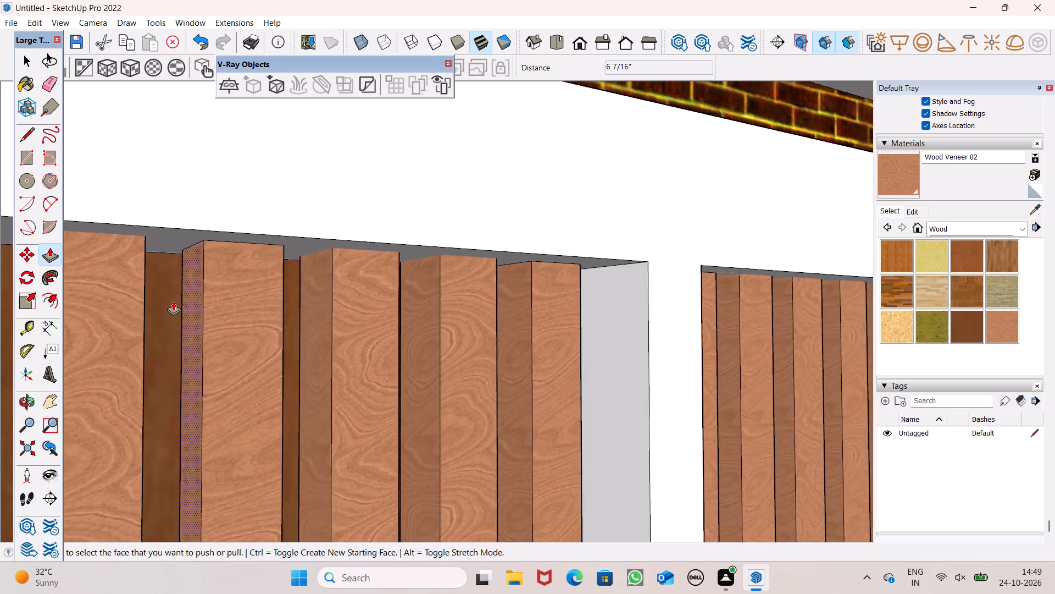
scroll(173, 301, "up", 5)
scroll(217, 230, "up", 7)
middle_click_drag(280, 196, 304, 252)
scroll(303, 255, "up", 1)
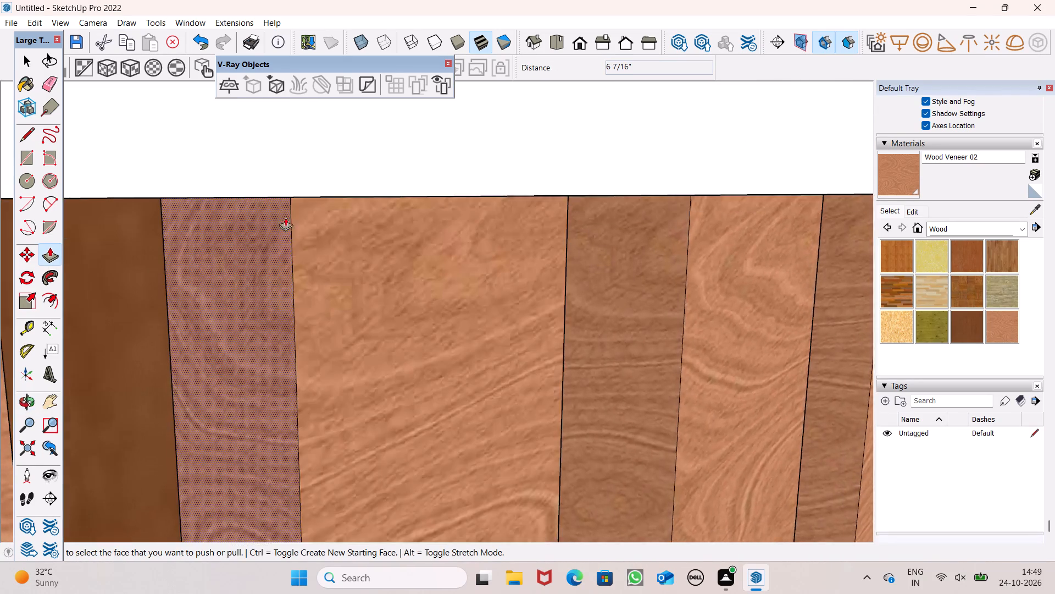
scroll(279, 205, "up", 13)
middle_click_drag(306, 217, 316, 166)
scroll(318, 167, "up", 4)
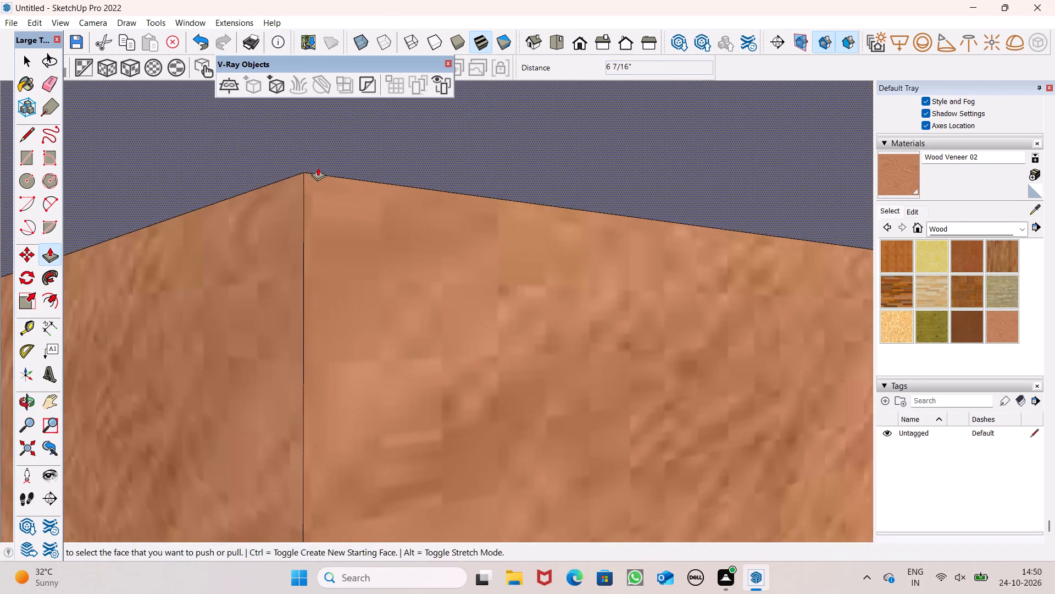
scroll(318, 167, "up", 4)
middle_click_drag(322, 182, 310, 254)
scroll(382, 230, "down", 19)
scroll(388, 245, "down", 10)
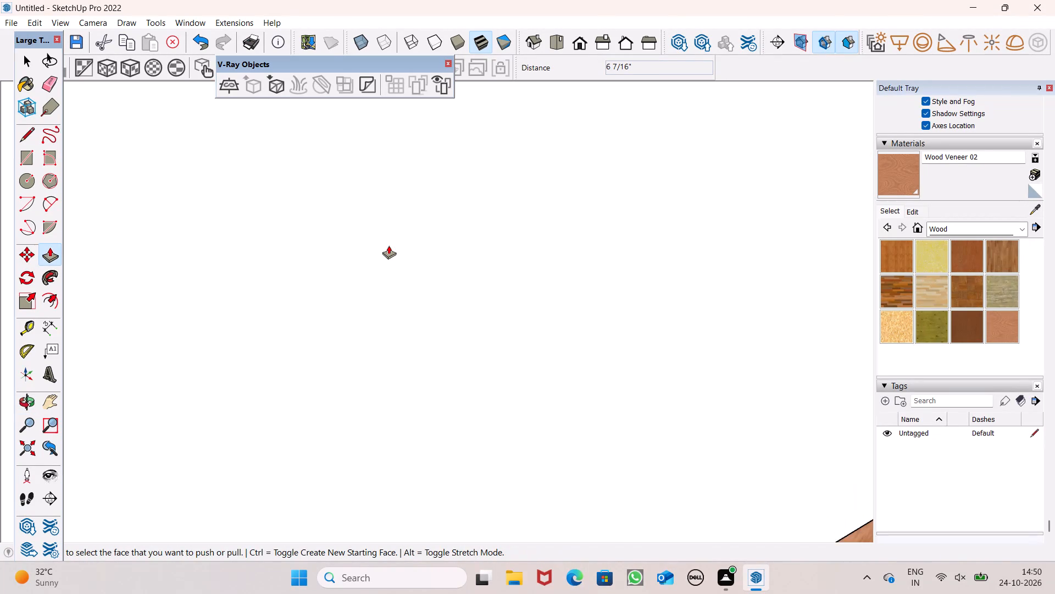
scroll(388, 245, "down", 15)
scroll(431, 196, "down", 10)
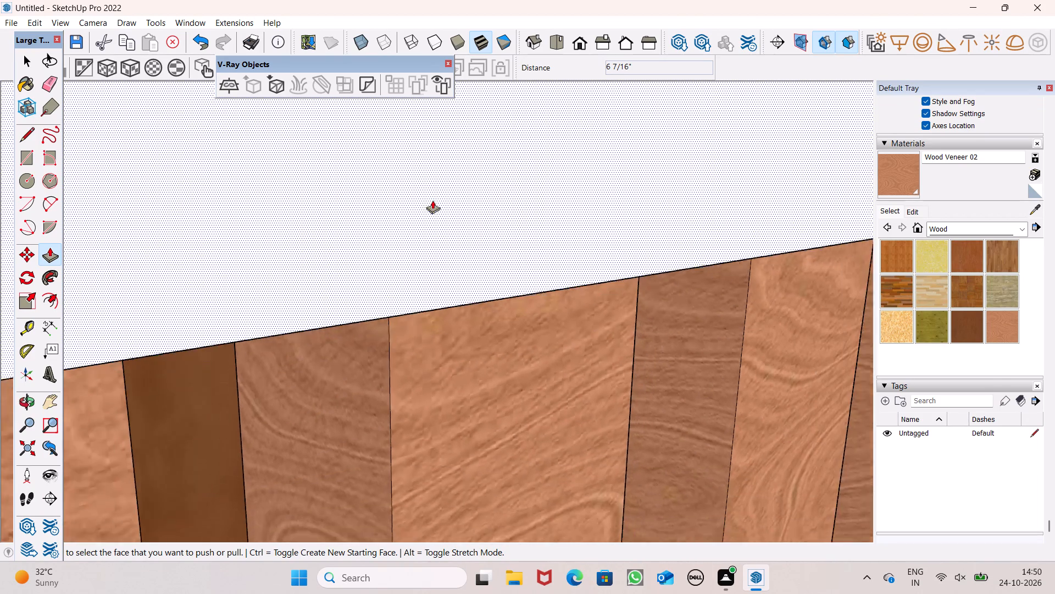
scroll(432, 200, "down", 17)
scroll(427, 194, "down", 20)
scroll(427, 194, "down", 1)
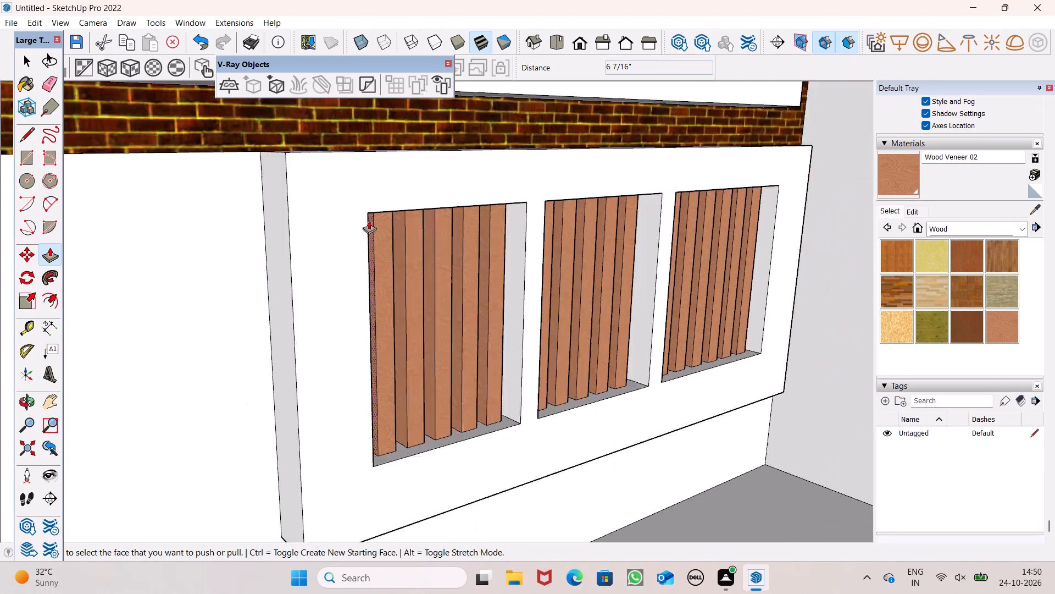
middle_click_drag(390, 265, 159, 312)
scroll(646, 293, "up", 1)
middle_click_drag(648, 293, 648, 145)
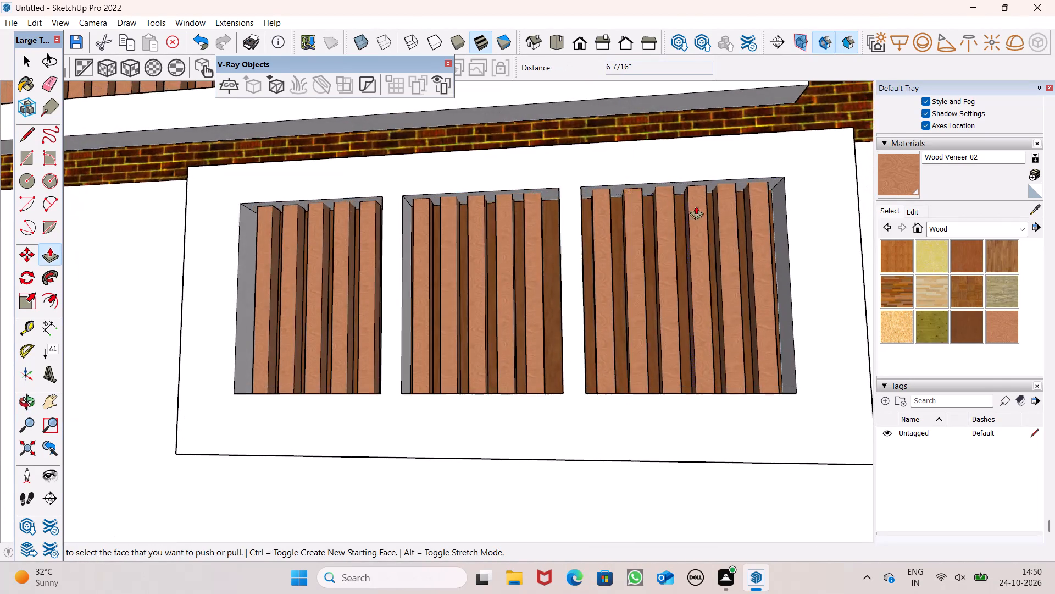
scroll(705, 212, "up", 15)
scroll(676, 153, "up", 5)
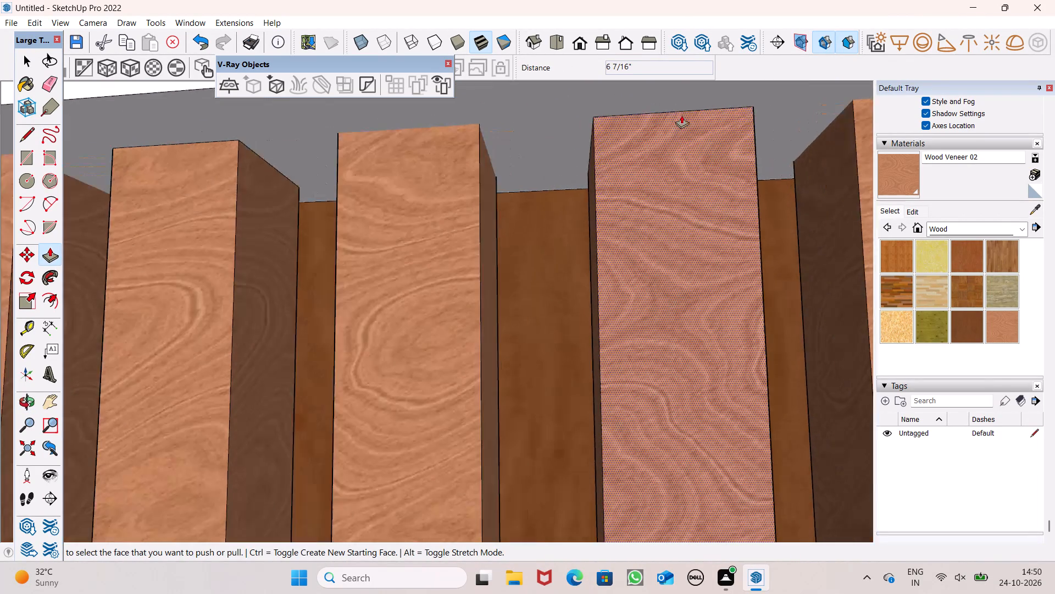
scroll(681, 115, "up", 3)
middle_click_drag(682, 114, 688, 197)
scroll(654, 161, "up", 7)
scroll(609, 139, "up", 8)
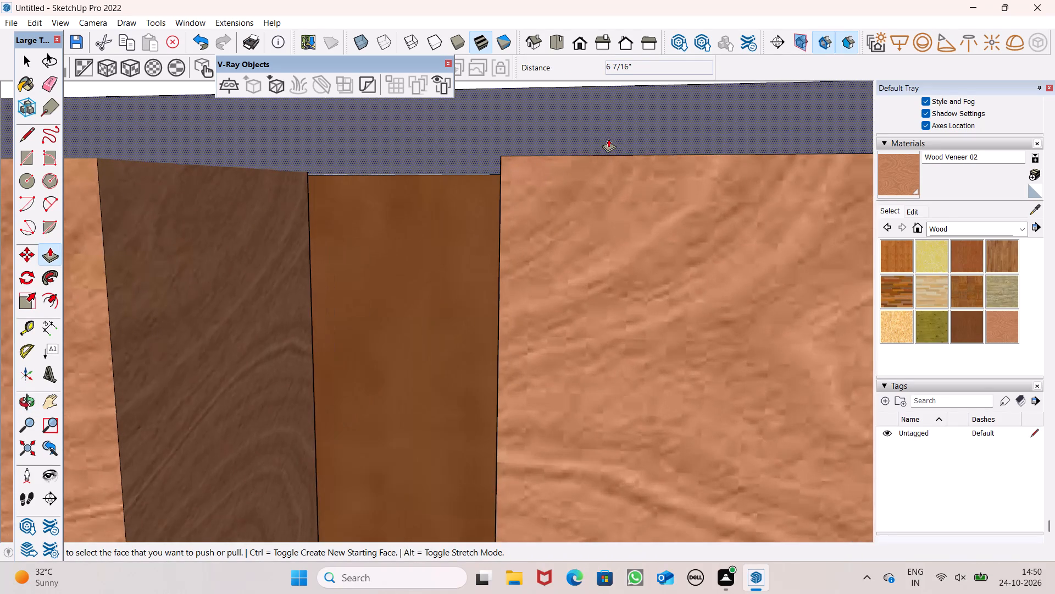
middle_click_drag(608, 140, 602, 137)
scroll(602, 137, "up", 1)
scroll(517, 173, "down", 14)
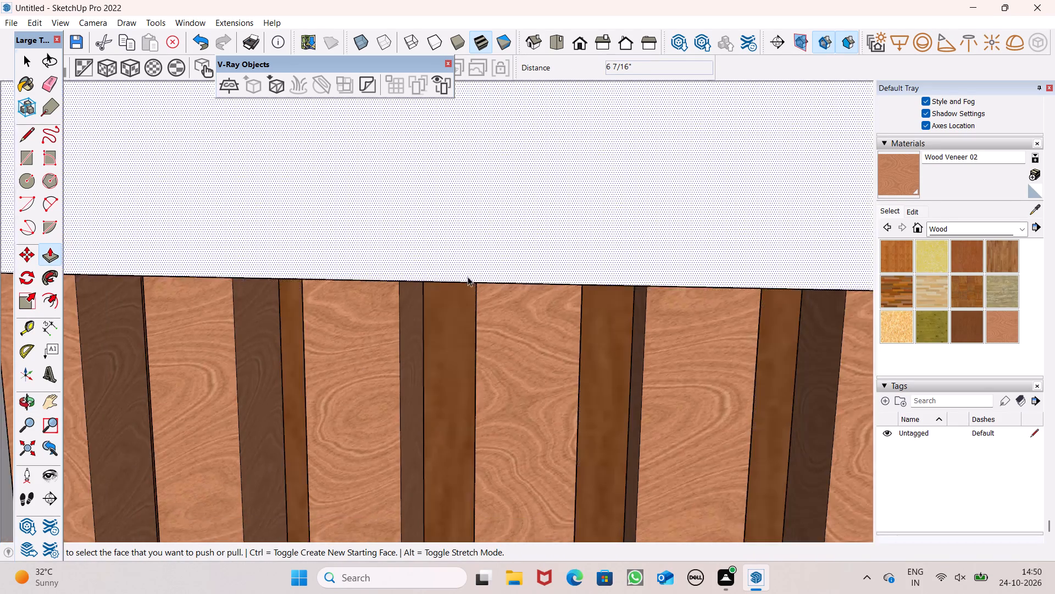
Leave Push/Pull and review the slatted ground-floor frame within the whole facade, from several angles and closer in.
key("space")
scroll(476, 264, "down", 20)
scroll(476, 264, "down", 10)
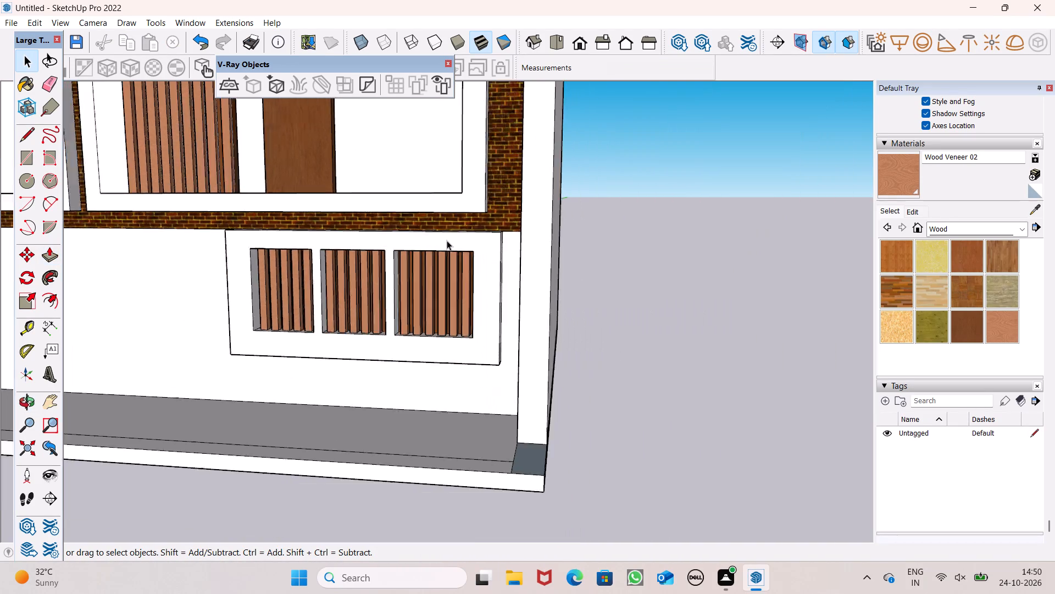
scroll(447, 240, "down", 13)
middle_click_drag(442, 256, 465, 316)
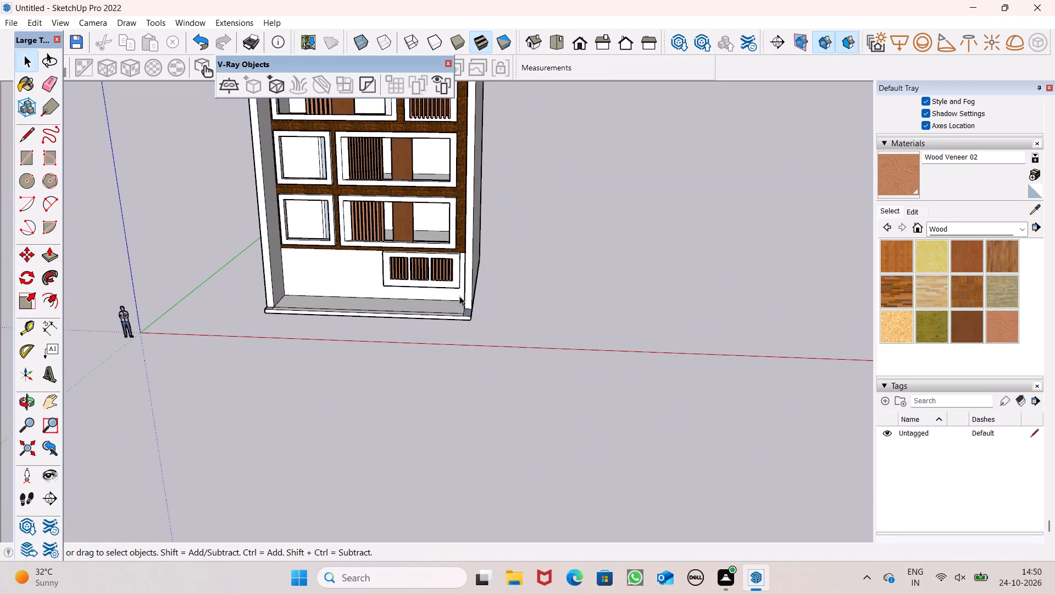
scroll(345, 277, "up", 8)
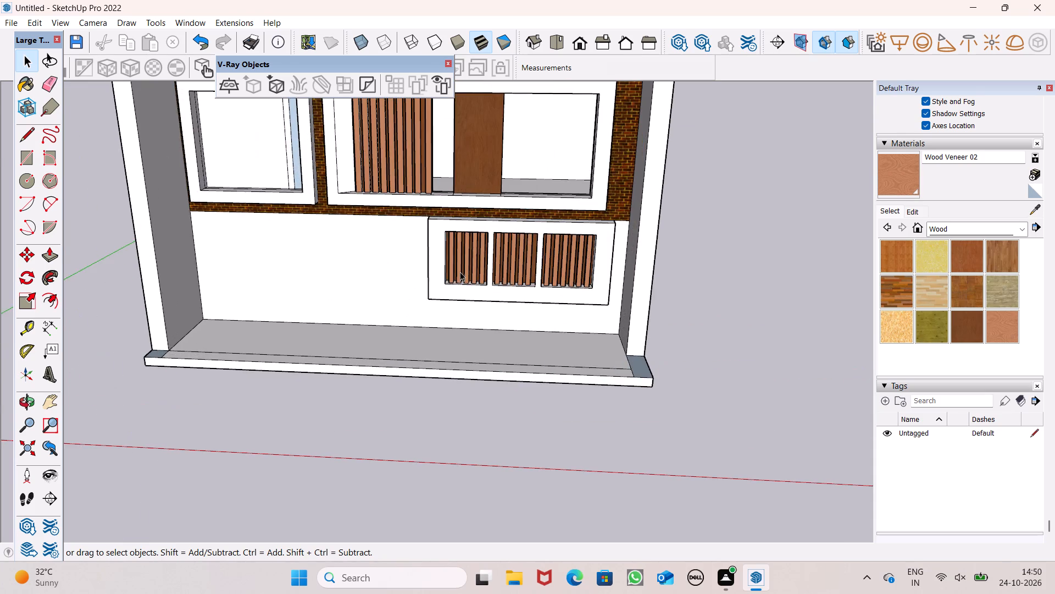
middle_click_drag(460, 272, 475, 227)
scroll(460, 272, "up", 2)
middle_click_drag(427, 250, 578, 240)
scroll(454, 252, "up", 5)
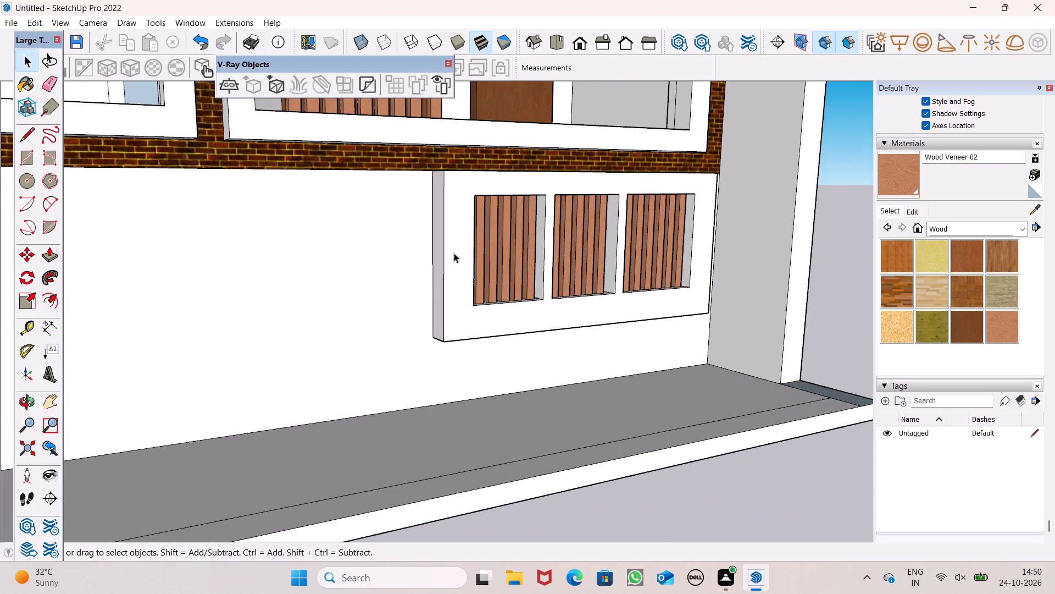
middle_click_drag(454, 259, 348, 323)
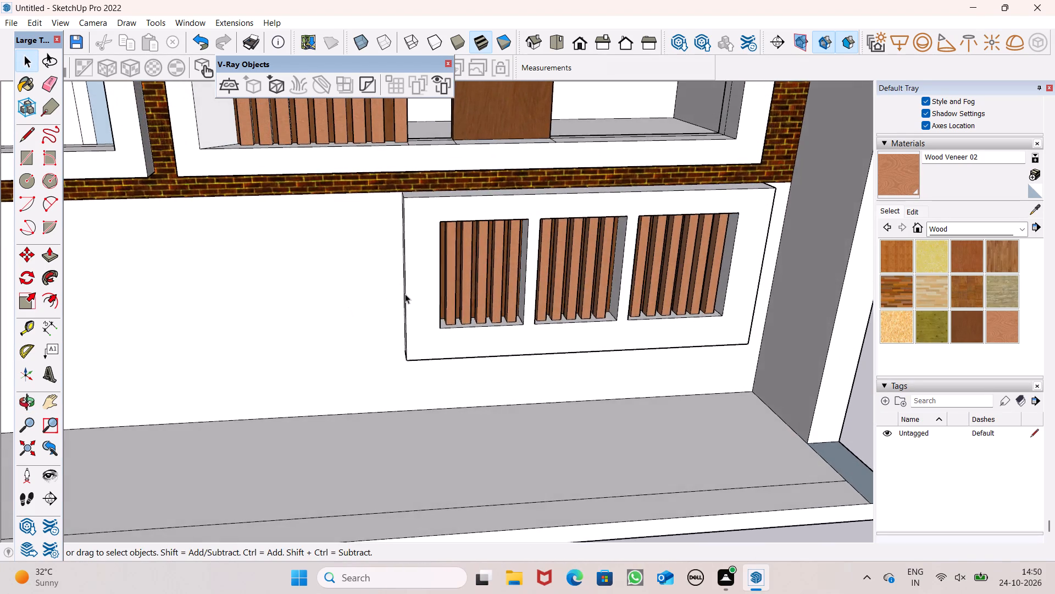
scroll(405, 294, "up", 5)
middle_click_drag(406, 288, 384, 296)
scroll(384, 296, "up", 1)
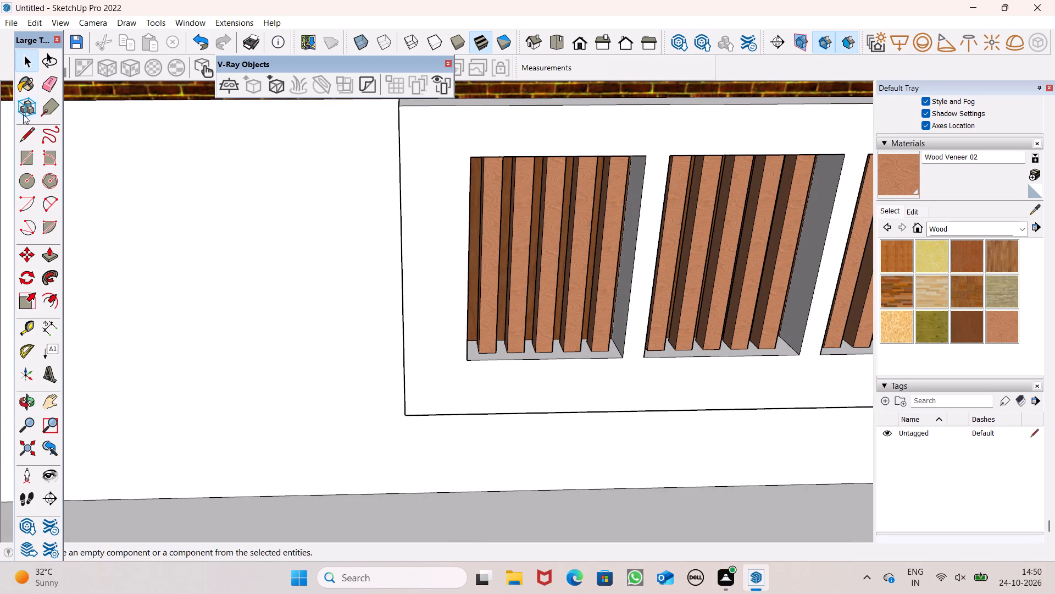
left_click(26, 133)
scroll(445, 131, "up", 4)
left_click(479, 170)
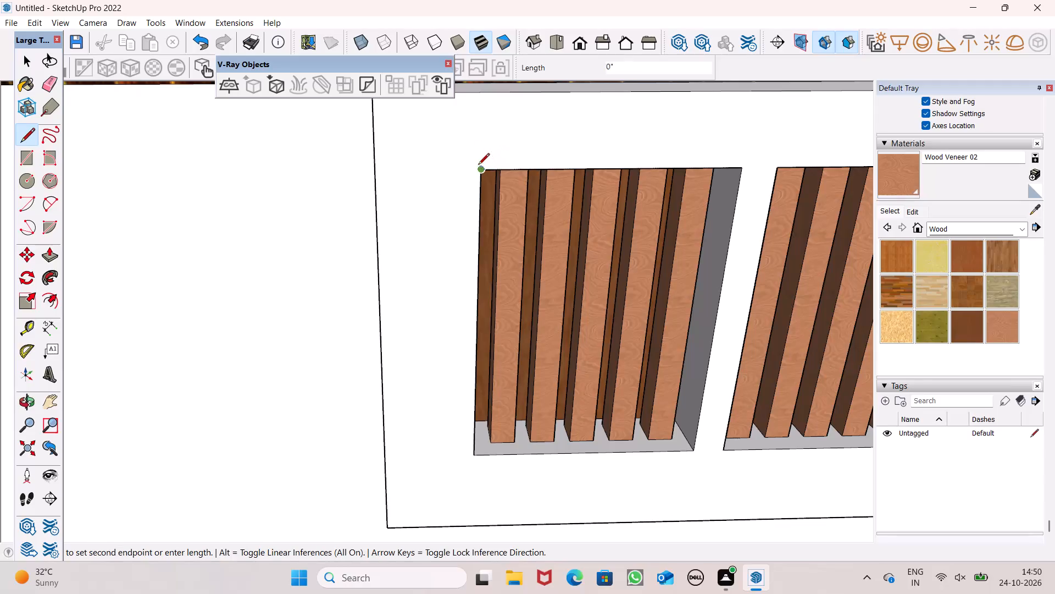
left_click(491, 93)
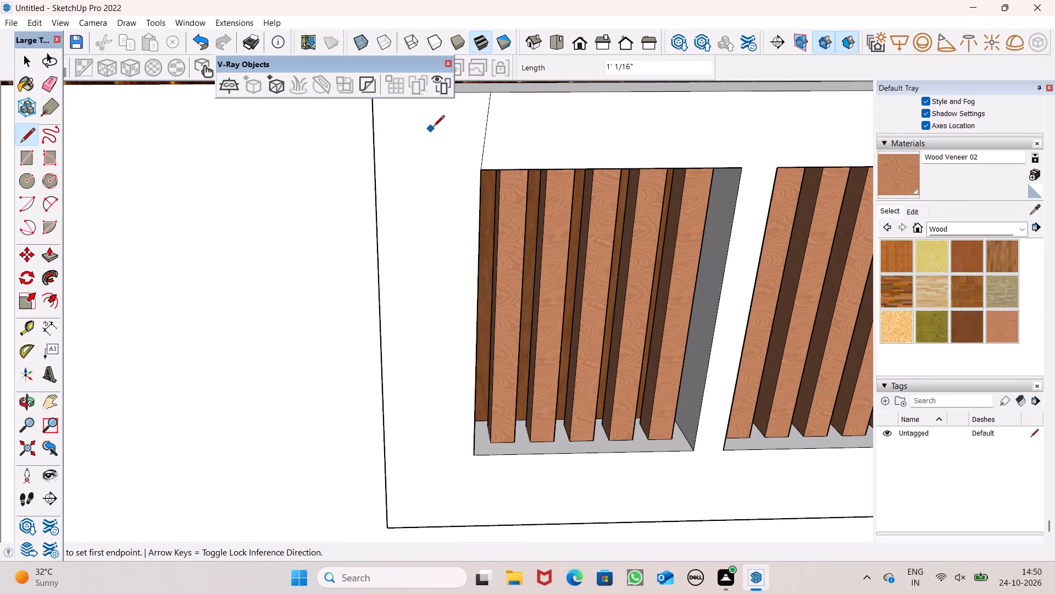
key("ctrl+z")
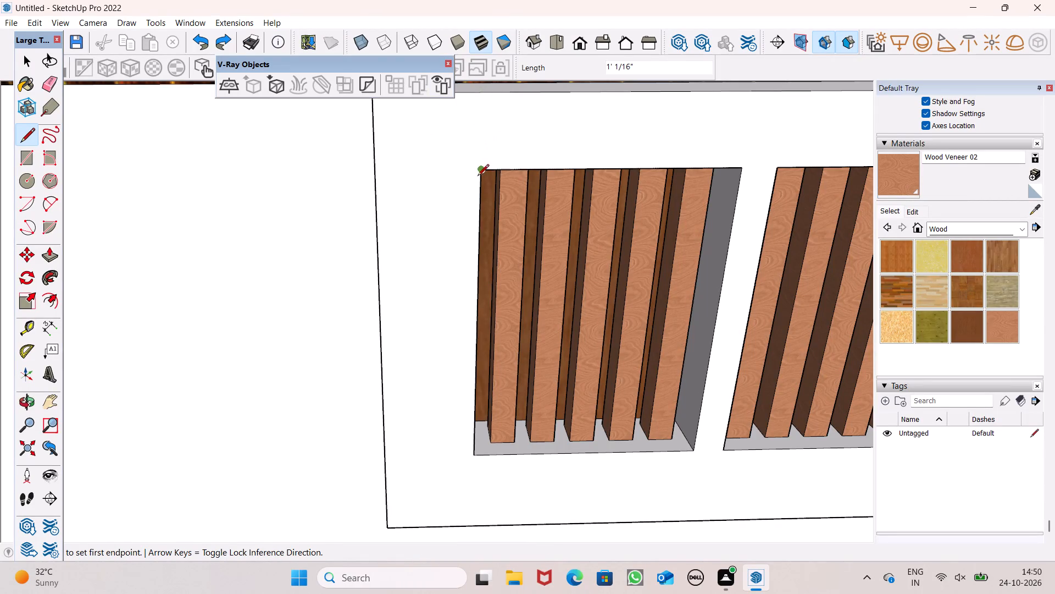
Draw vertical lines from the first opening's outer corners to the frame's top edge, about 1' long, and down to its bottom edge.
left_click_drag(483, 169, 483, 155)
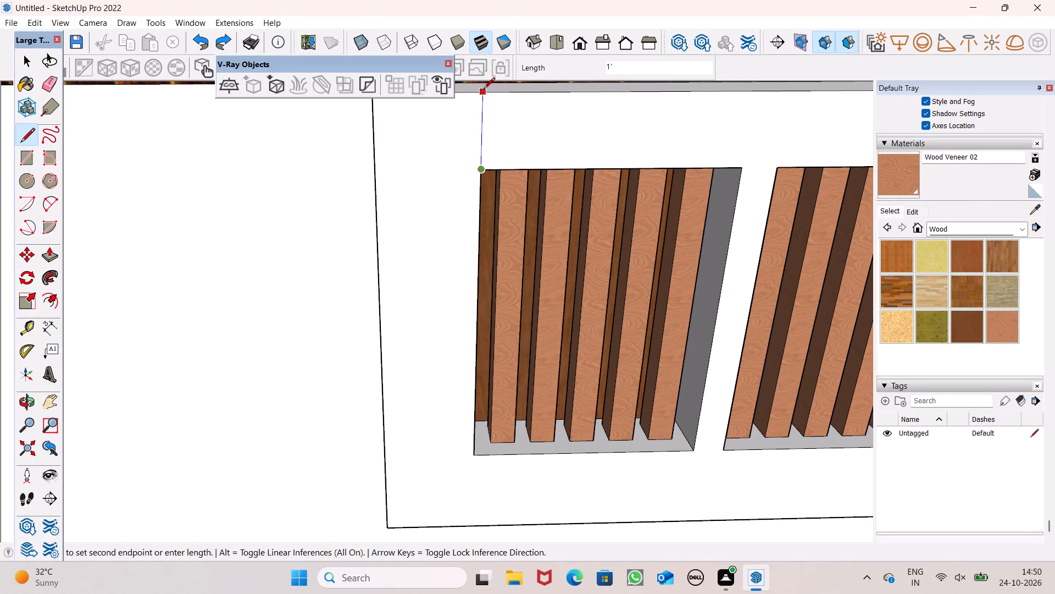
left_click(484, 90)
scroll(369, 143, "down", 6)
scroll(446, 362, "up", 8)
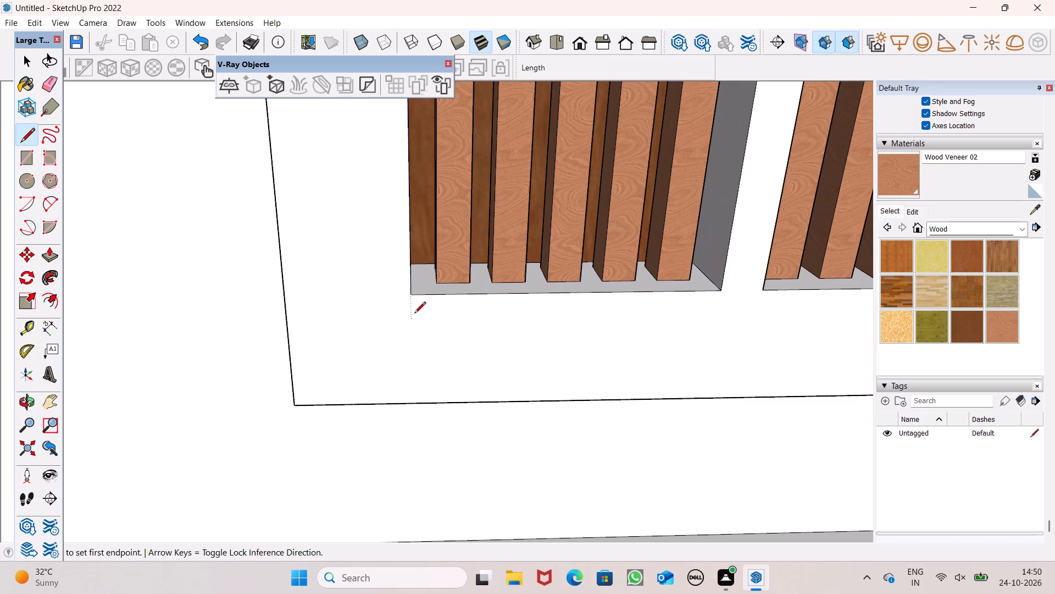
left_click(411, 296)
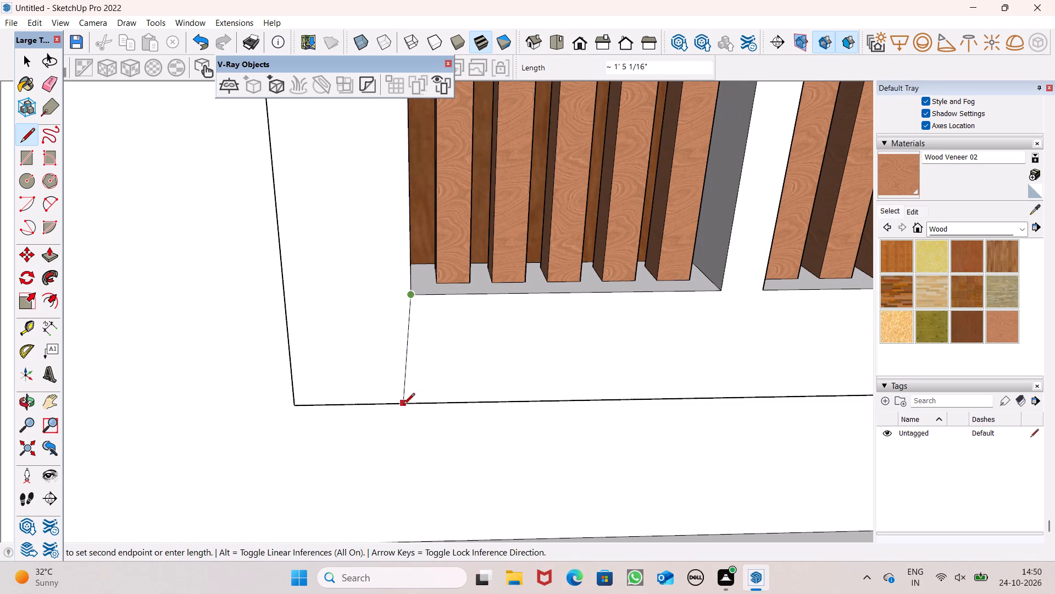
left_click(410, 401)
key("space")
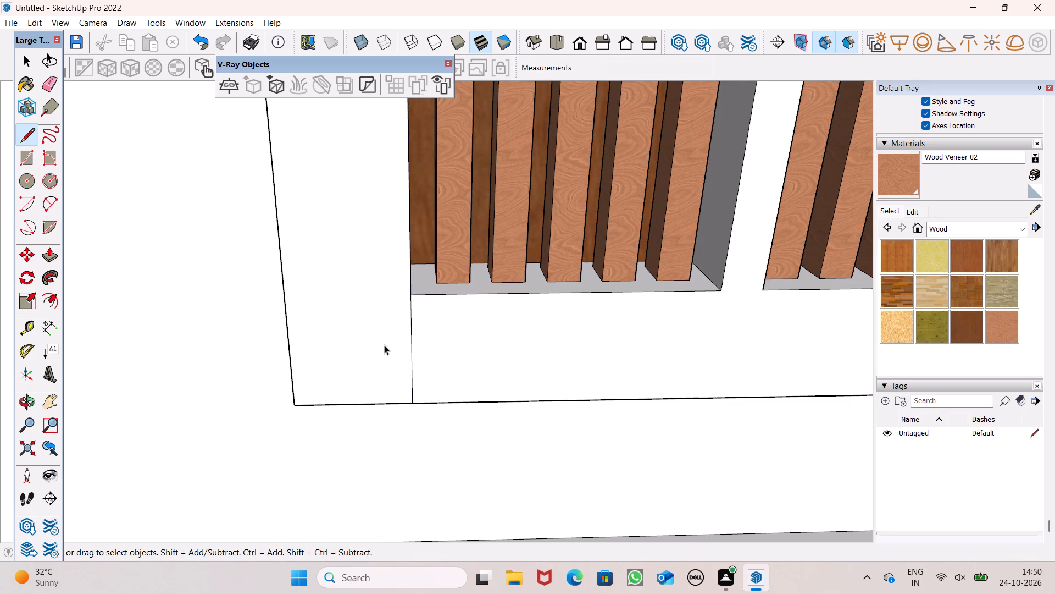
Push/Pull the ground-floor frame's free end face outward by about 3 5/16".
scroll(393, 336, "down", 13)
scroll(382, 282, "down", 2)
middle_click_drag(382, 282, 506, 263)
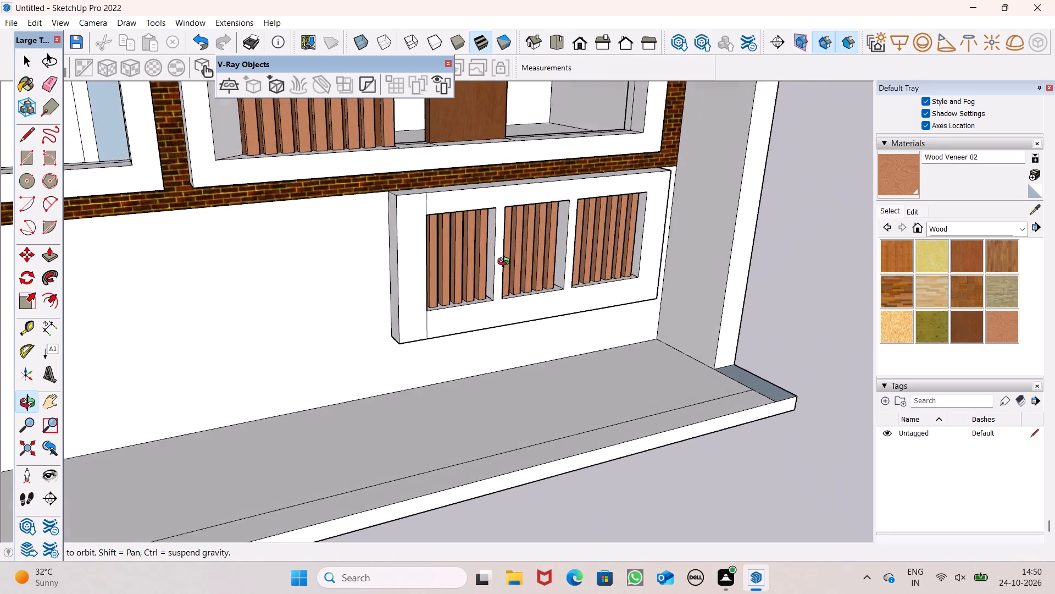
middle_click_drag(506, 263, 551, 262)
left_click(49, 253)
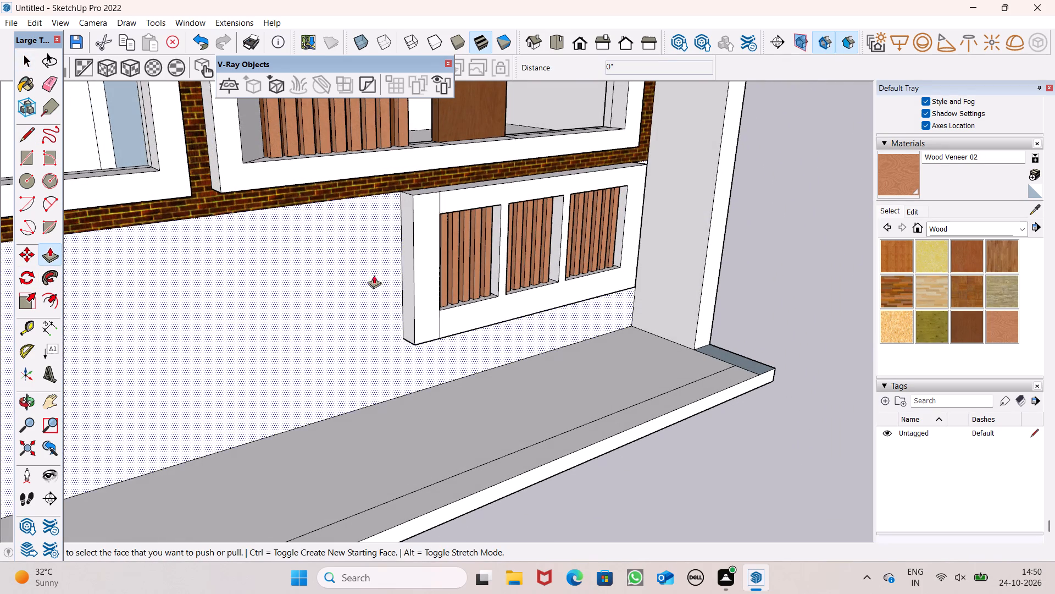
scroll(380, 275, "up", 3)
left_click_drag(414, 306, 409, 316)
scroll(399, 303, "down", 2)
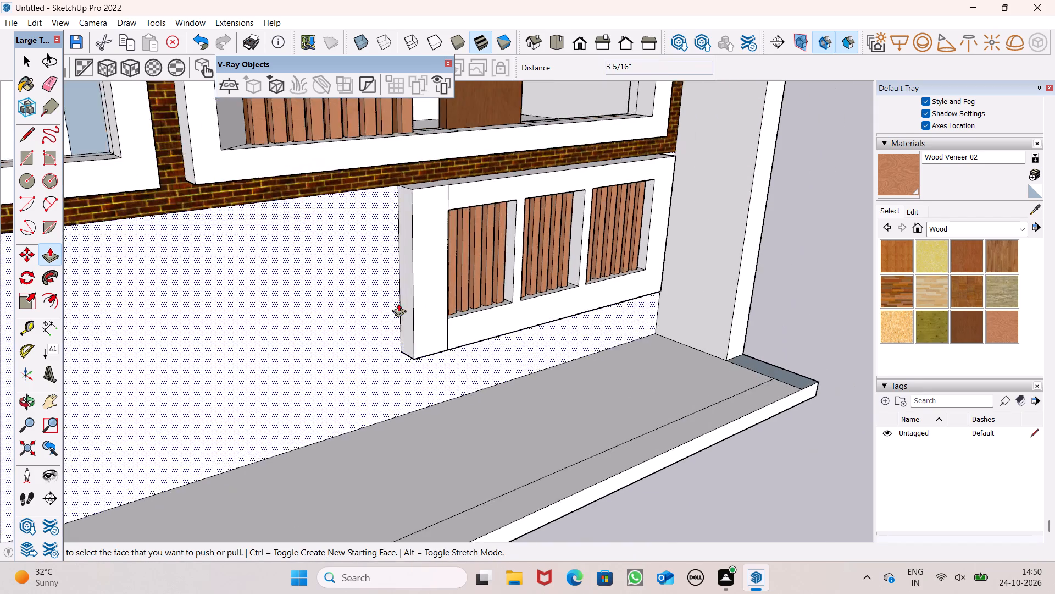
scroll(398, 303, "down", 3)
key("space")
Scale the frame's end strip beside the first opening to about 0.36 of its width along the red axis, keeping its outer edge.
middle_click_drag(436, 329, 275, 345)
scroll(436, 329, "up", 1)
double_click(375, 292)
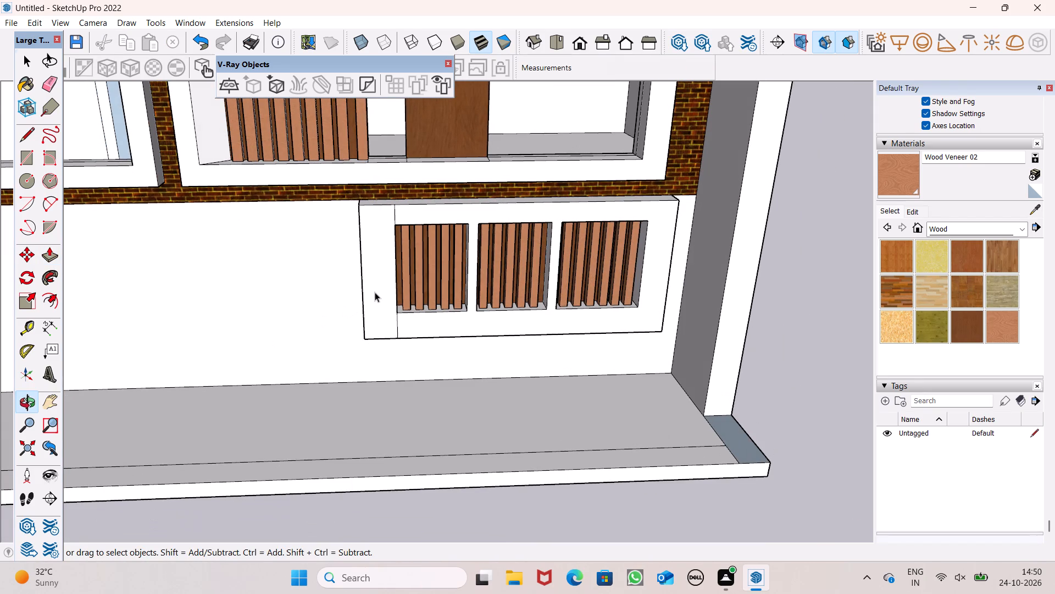
left_click(29, 296)
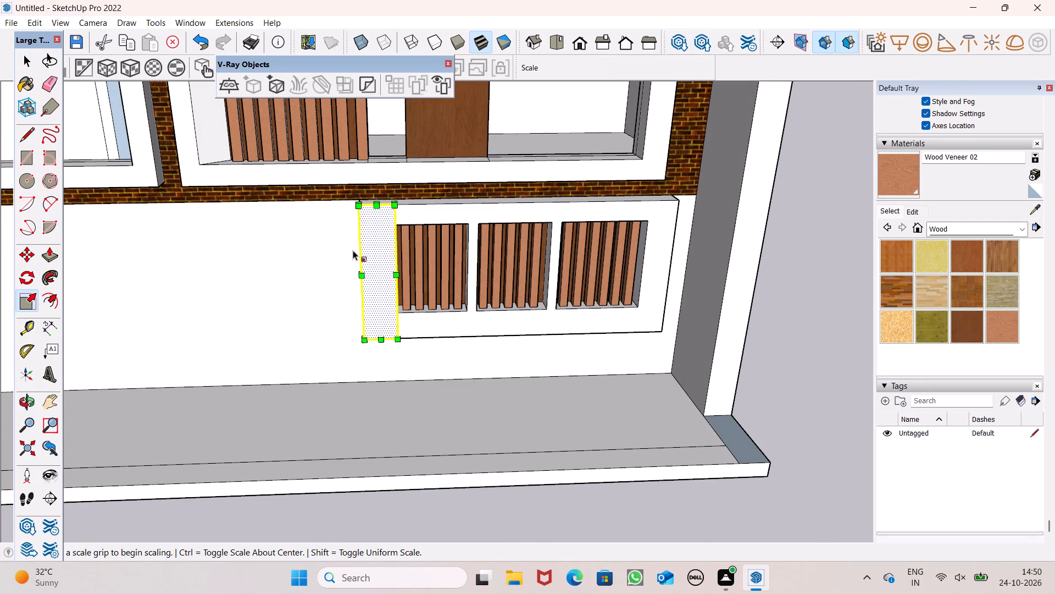
scroll(417, 246, "up", 3)
left_click_drag(392, 283, 358, 289)
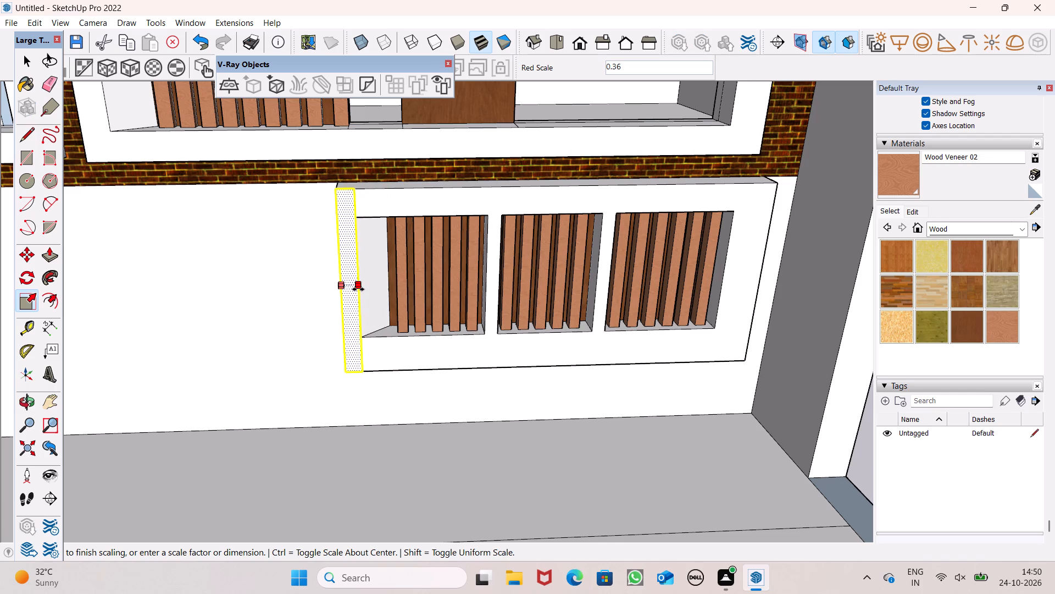
left_click_drag(358, 289, 359, 289)
scroll(286, 252, "down", 6)
key("space")
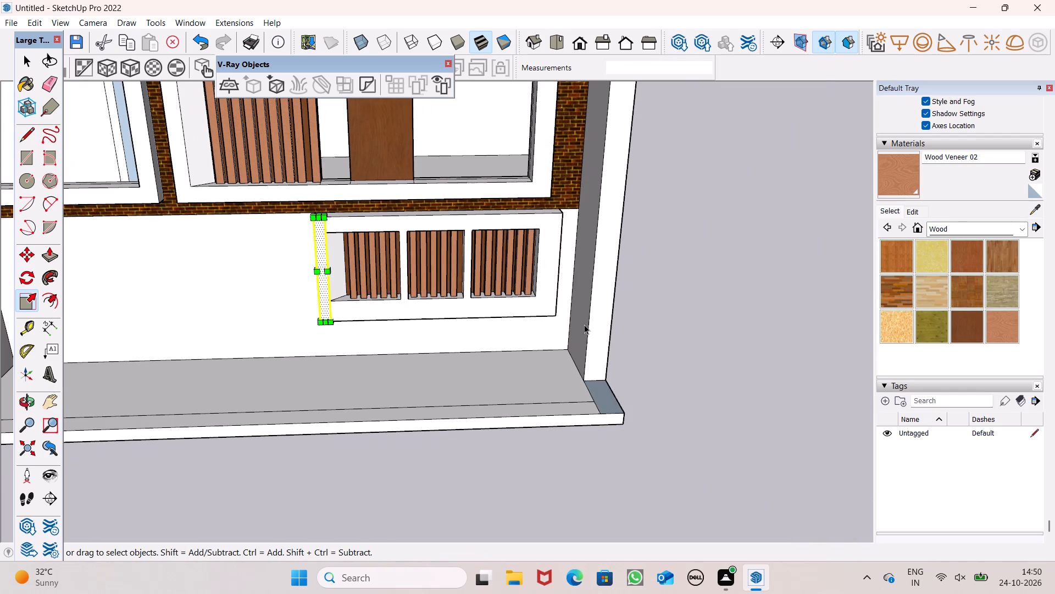
key("space")
left_click(663, 316)
Erase the two short vertical lines above and below the first opening on the frame's front.
scroll(251, 238, "up", 4)
scroll(251, 237, "down", 4)
middle_click_drag(335, 295, 299, 209)
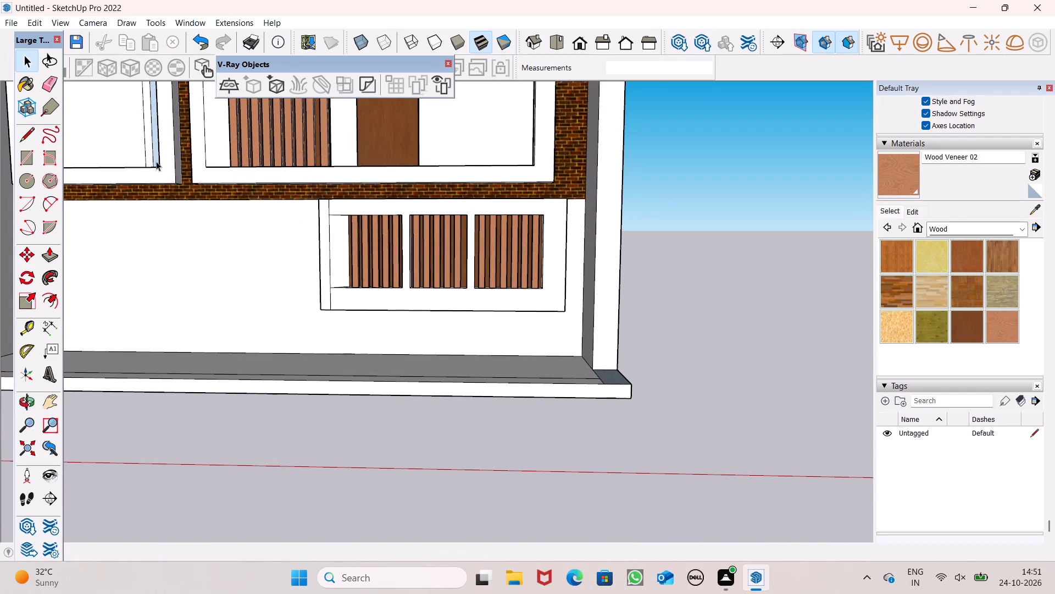
left_click(53, 91)
scroll(323, 216, "up", 7)
left_click_drag(323, 199, 338, 199)
left_click_drag(341, 384, 331, 387)
key("space")
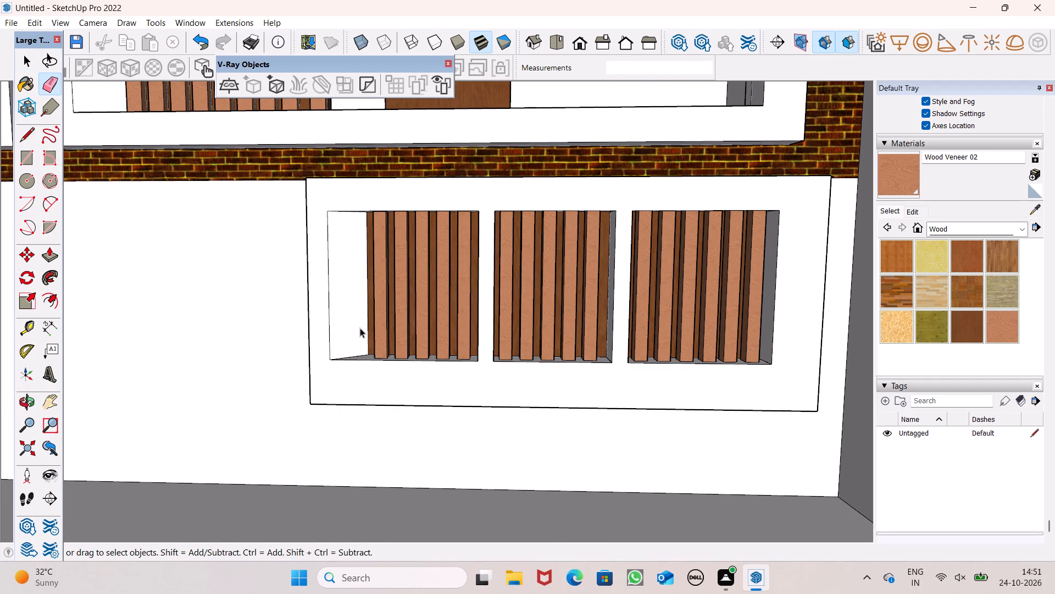
Review the widened slatted frame, the blank ground-floor wall and the side piers within the whole facade from several angles.
scroll(359, 317, "down", 6)
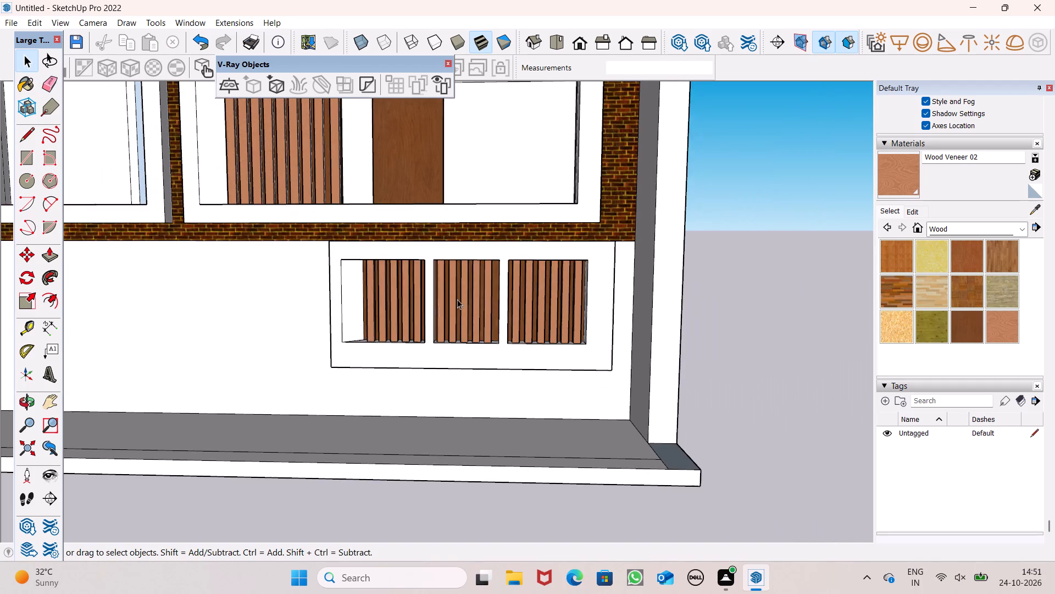
scroll(488, 289, "down", 8)
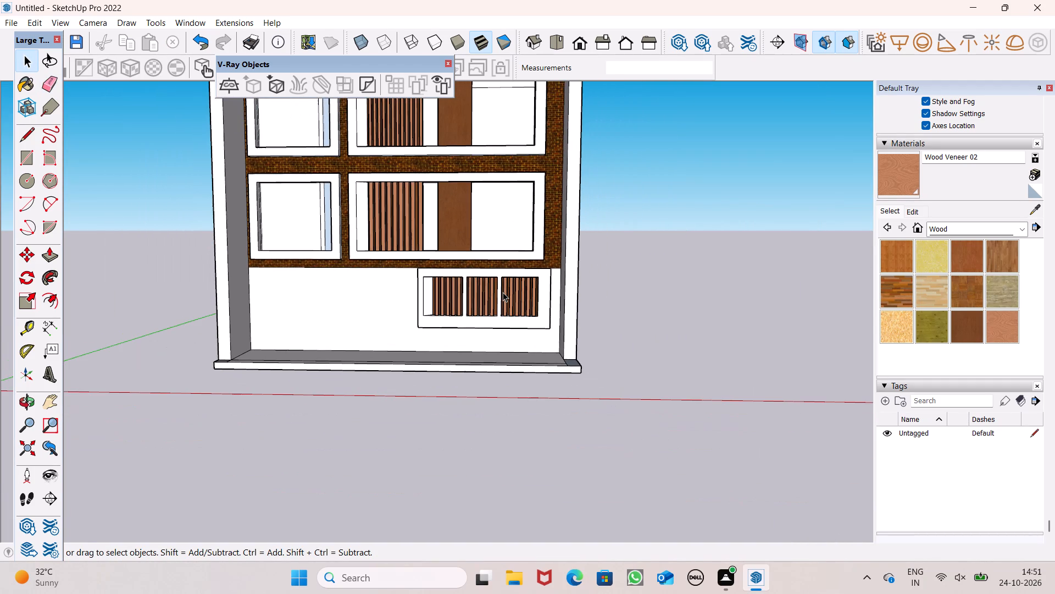
scroll(503, 292, "down", 5)
middle_click_drag(503, 293, 513, 324)
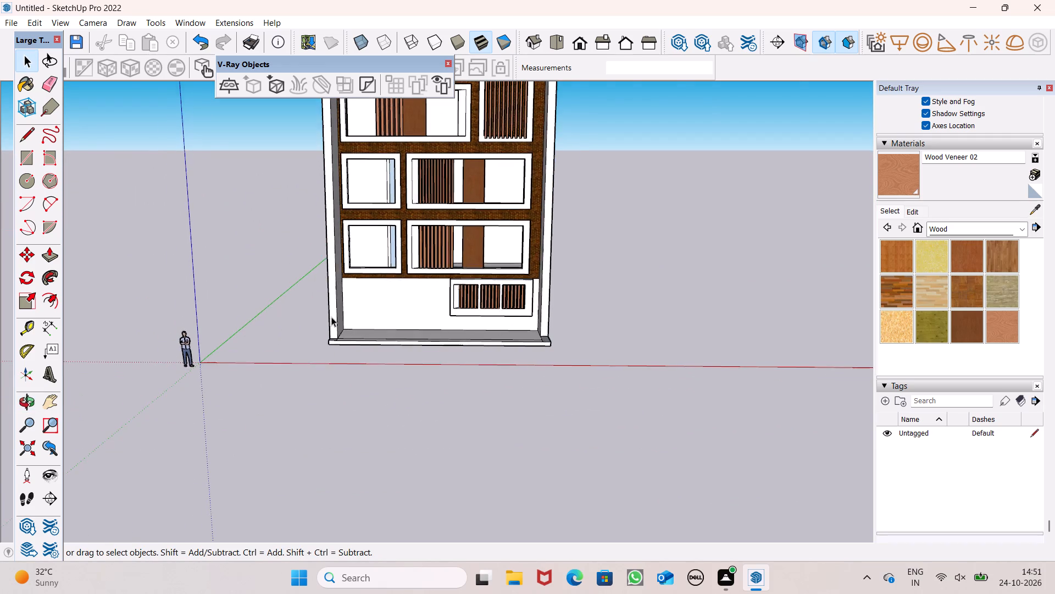
scroll(331, 317, "up", 7)
scroll(340, 296, "down", 2)
middle_click_drag(419, 311, 359, 240)
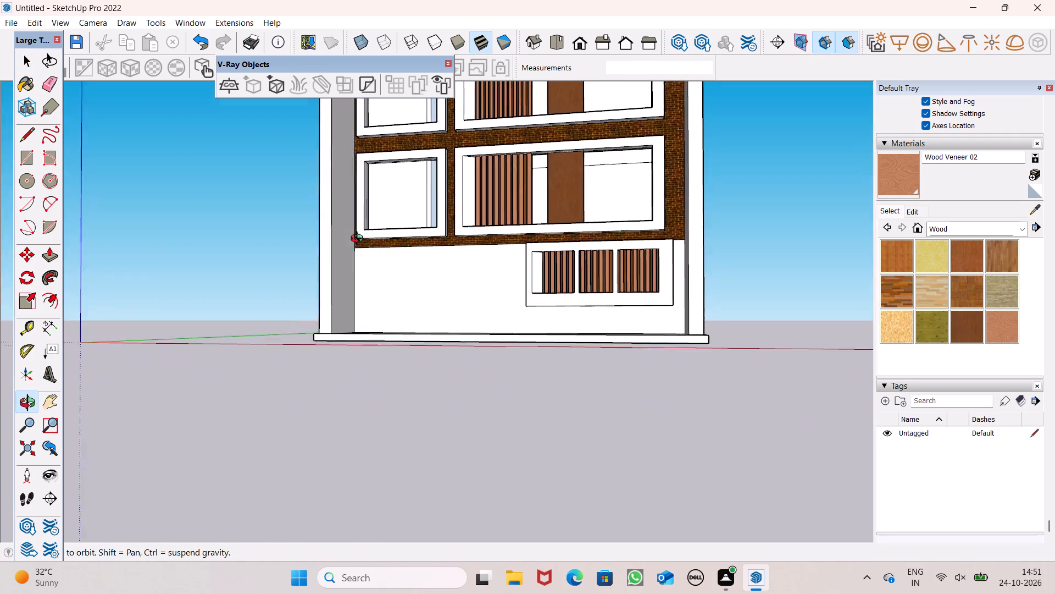
middle_click_drag(359, 240, 398, 286)
scroll(398, 286, "up", 1)
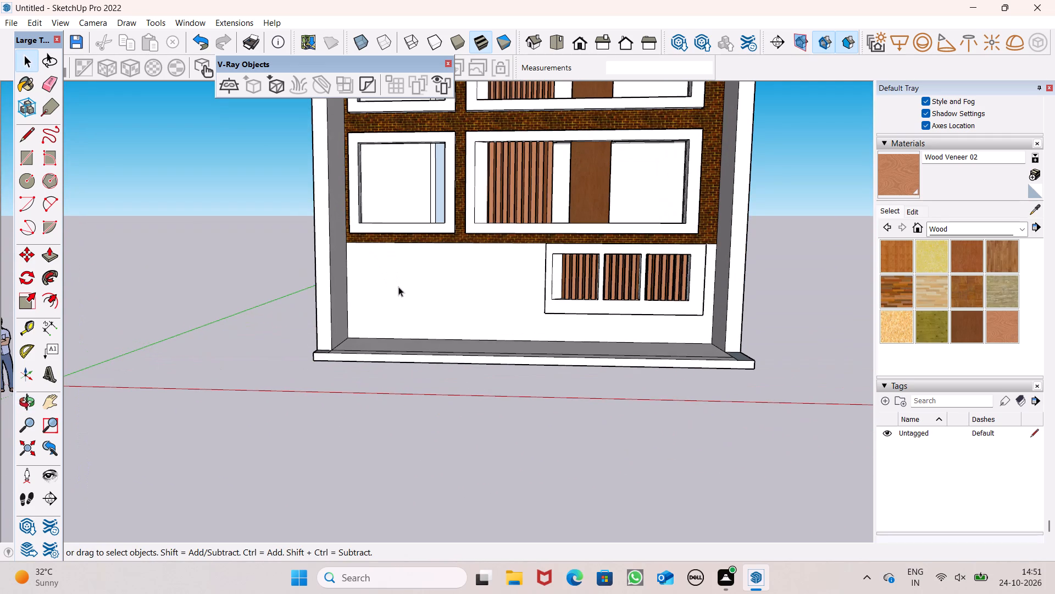
scroll(383, 260, "down", 1)
middle_click_drag(381, 270, 370, 328)
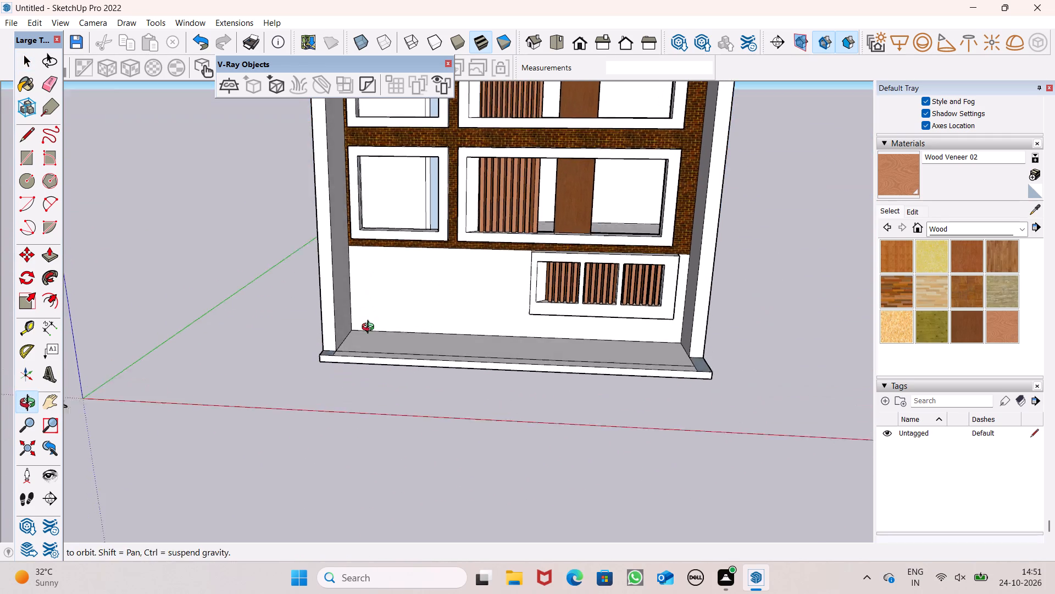
middle_click_drag(370, 328, 369, 336)
scroll(336, 263, "up", 5)
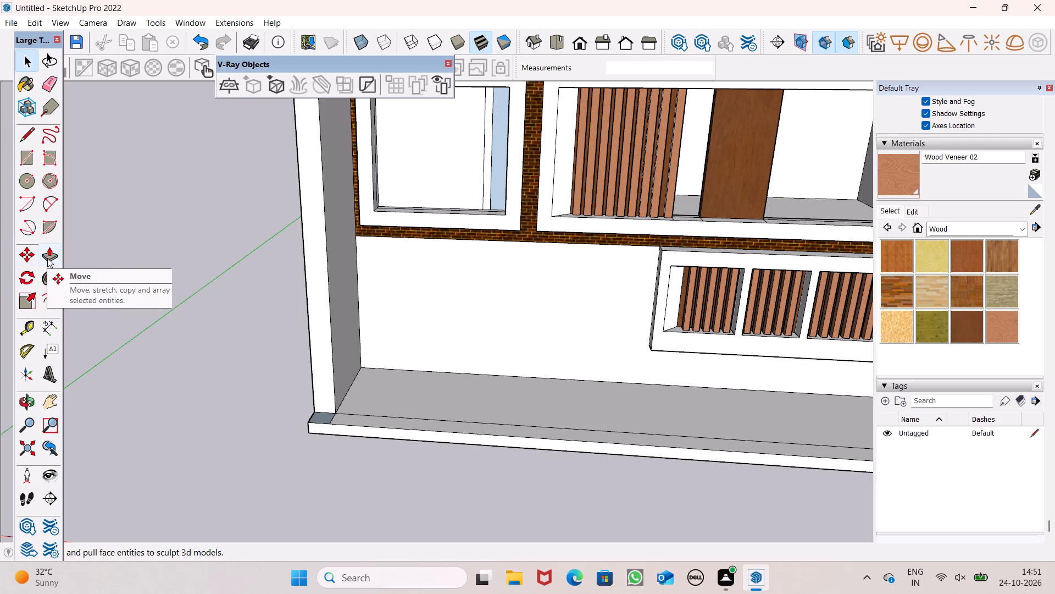
Push the front face of the facade's left pier back by about 3' 5 1/4".
left_click(47, 258)
scroll(78, 256, "down", 2)
middle_click_drag(219, 295, 241, 380)
scroll(274, 335, "up", 4)
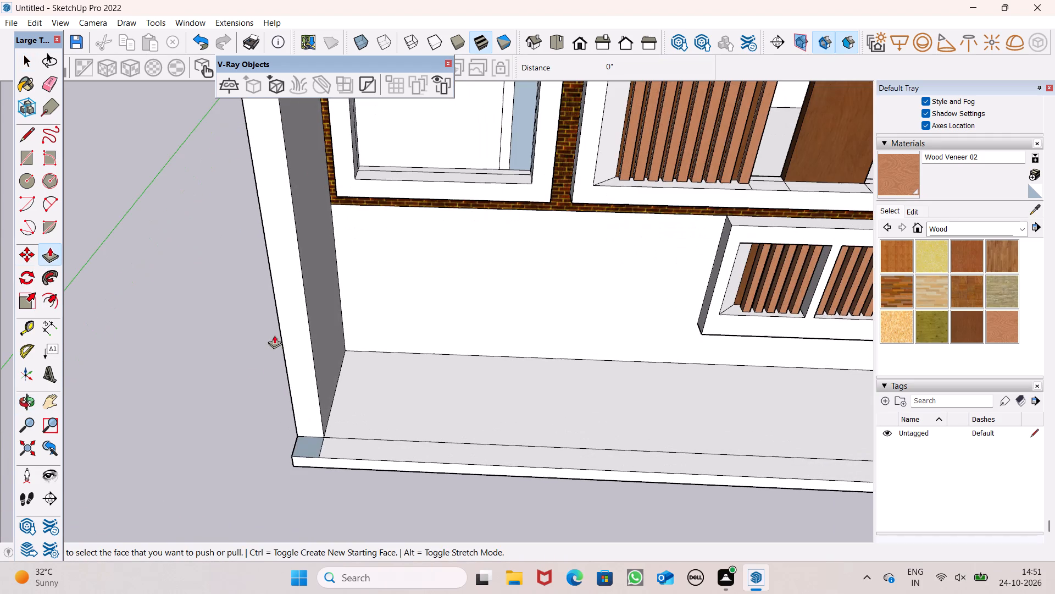
left_click_drag(291, 351, 323, 314)
scroll(223, 272, "down", 5)
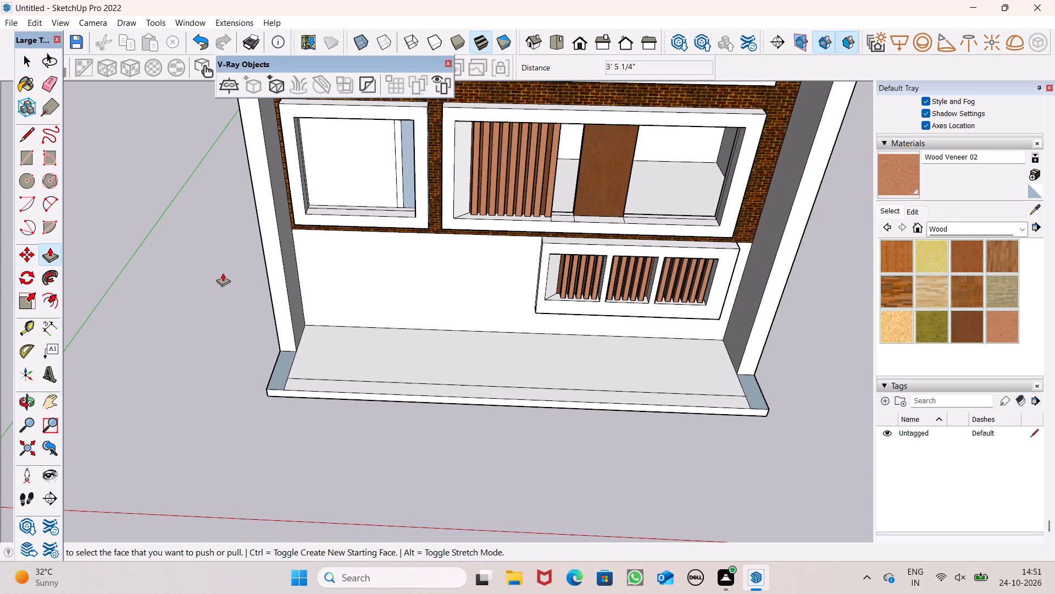
Push the front face of the facade's right pier back by about 1' 1/8".
left_click_drag(762, 339, 760, 331)
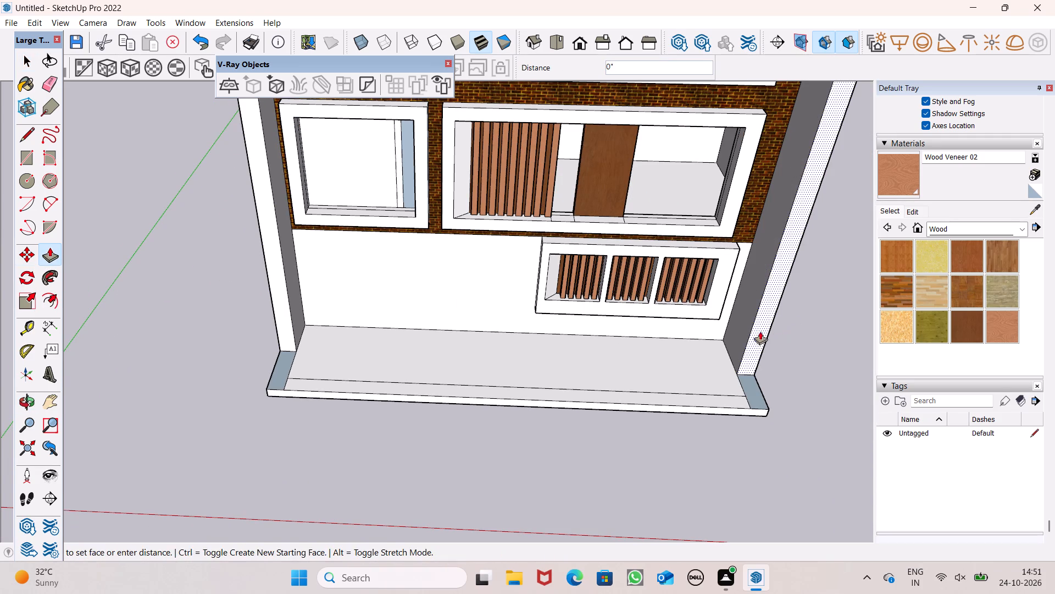
left_click_drag(760, 331, 758, 323)
left_click_drag(758, 323, 756, 315)
scroll(513, 367, "down", 1)
Push the left pier's front face back by a further 8 1/4" or so.
middle_click_drag(464, 363, 463, 356)
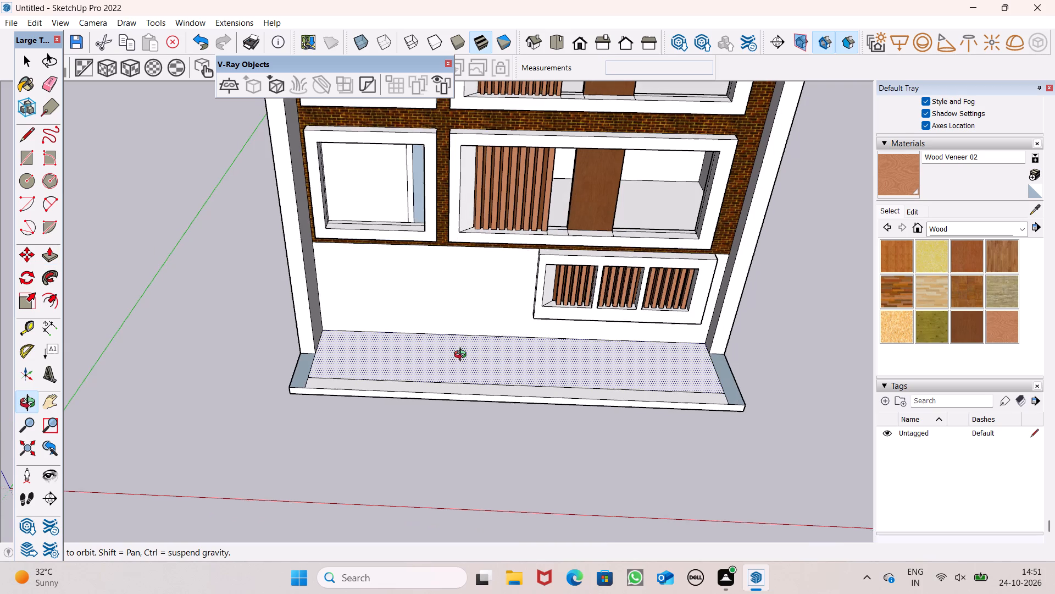
middle_click_drag(463, 356, 411, 401)
scroll(289, 269, "up", 4)
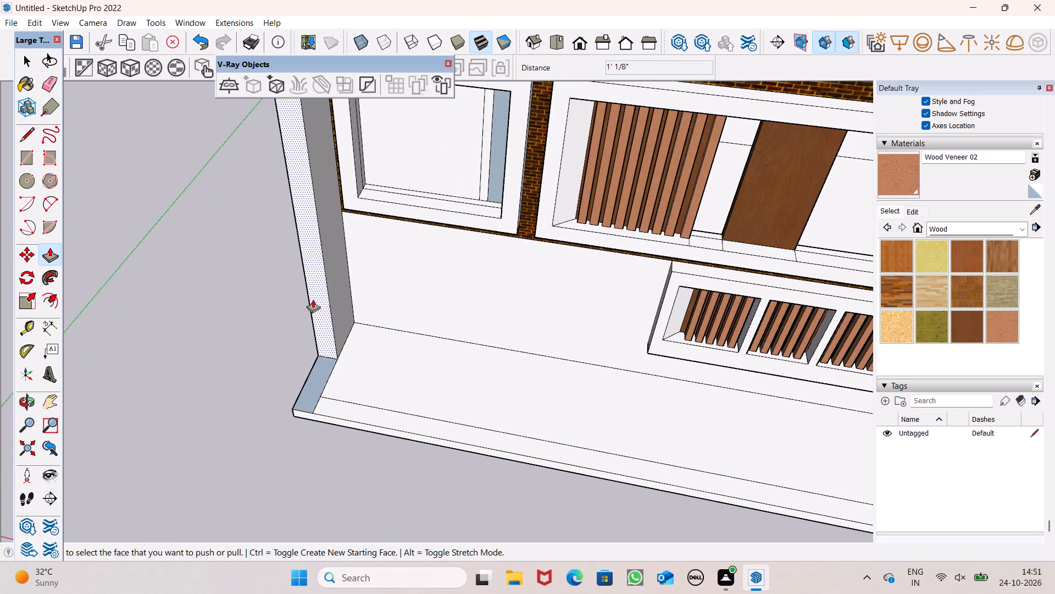
left_click_drag(313, 299, 324, 296)
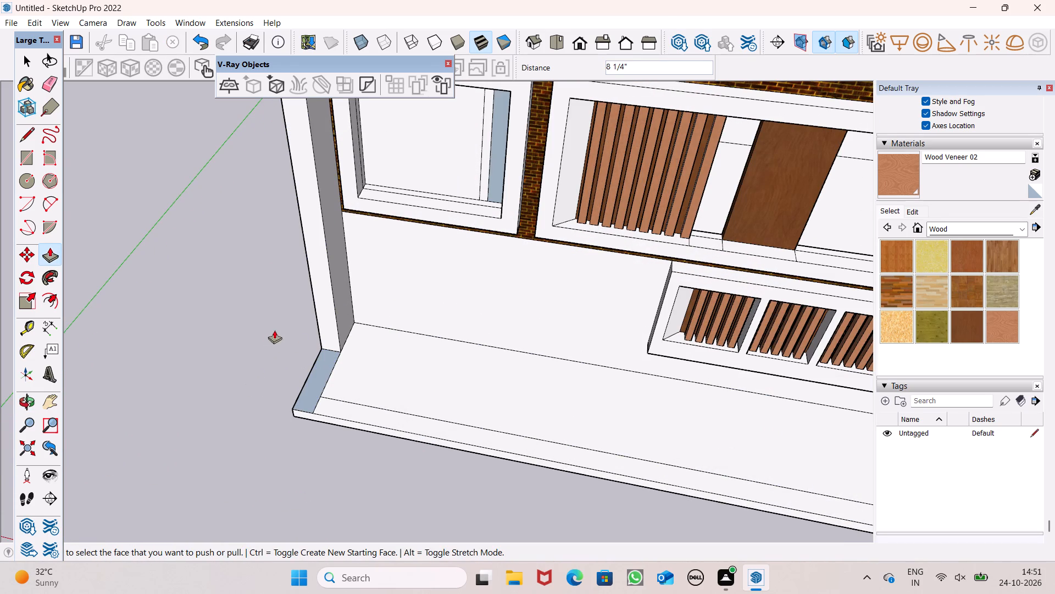
scroll(296, 326, "down", 2)
key("space")
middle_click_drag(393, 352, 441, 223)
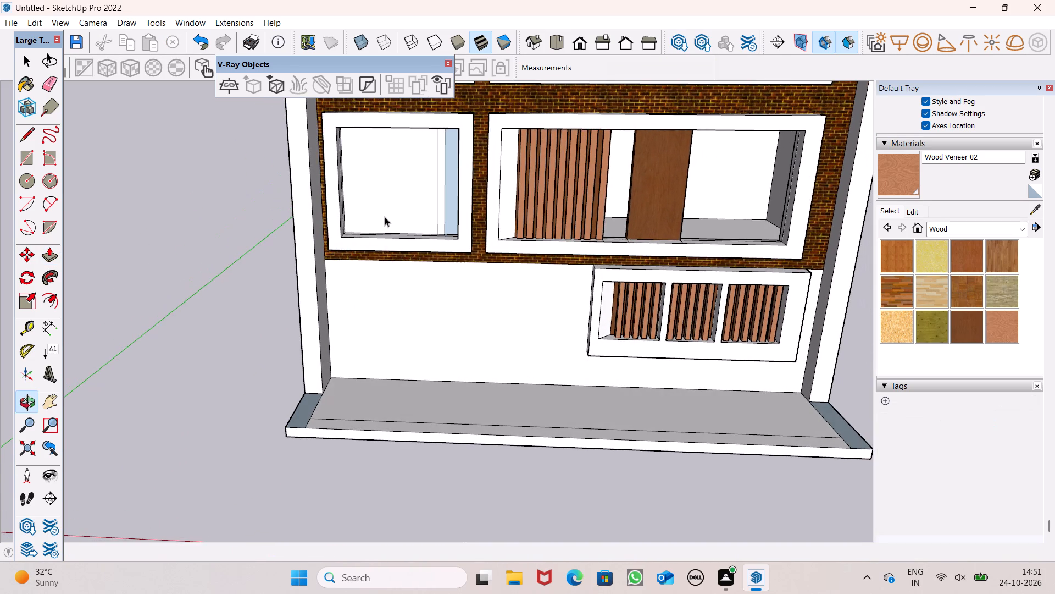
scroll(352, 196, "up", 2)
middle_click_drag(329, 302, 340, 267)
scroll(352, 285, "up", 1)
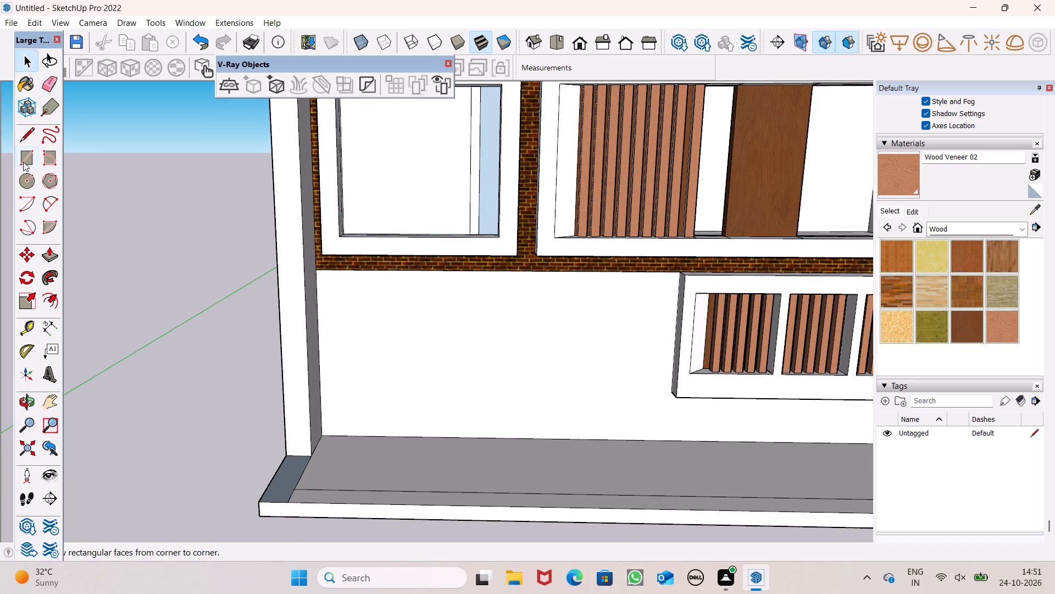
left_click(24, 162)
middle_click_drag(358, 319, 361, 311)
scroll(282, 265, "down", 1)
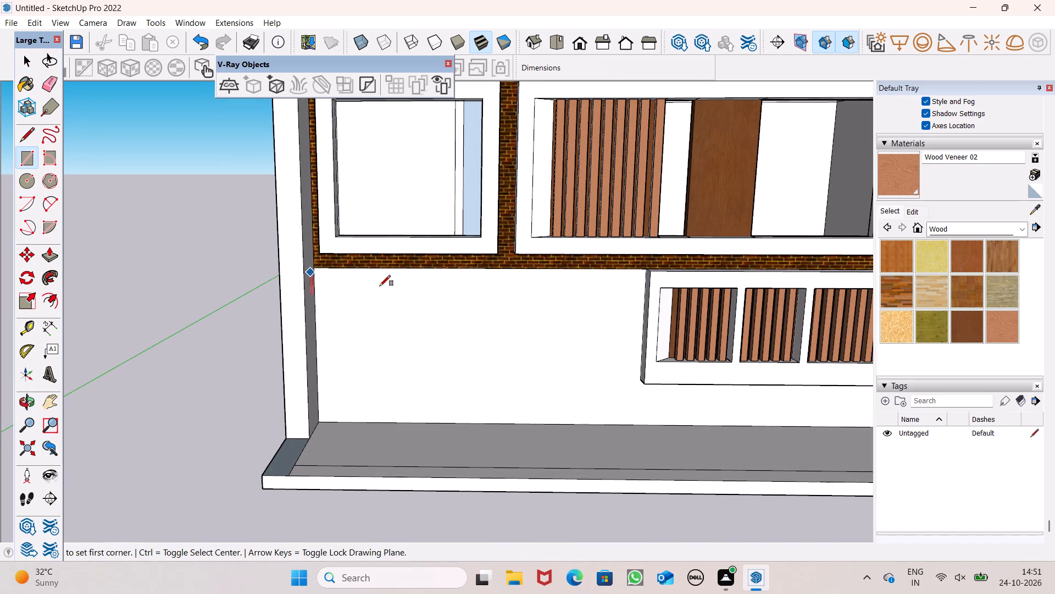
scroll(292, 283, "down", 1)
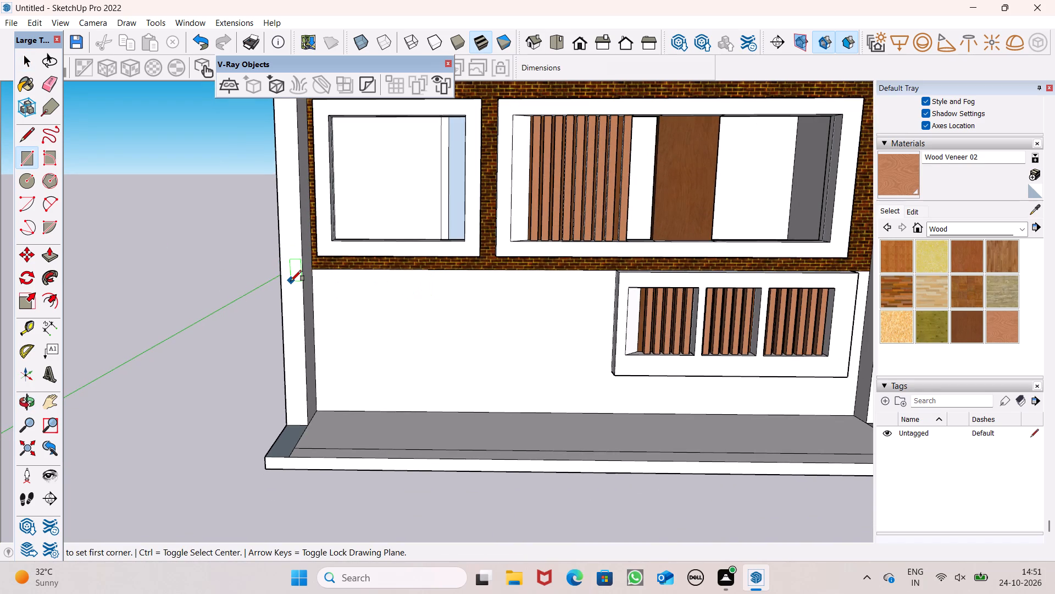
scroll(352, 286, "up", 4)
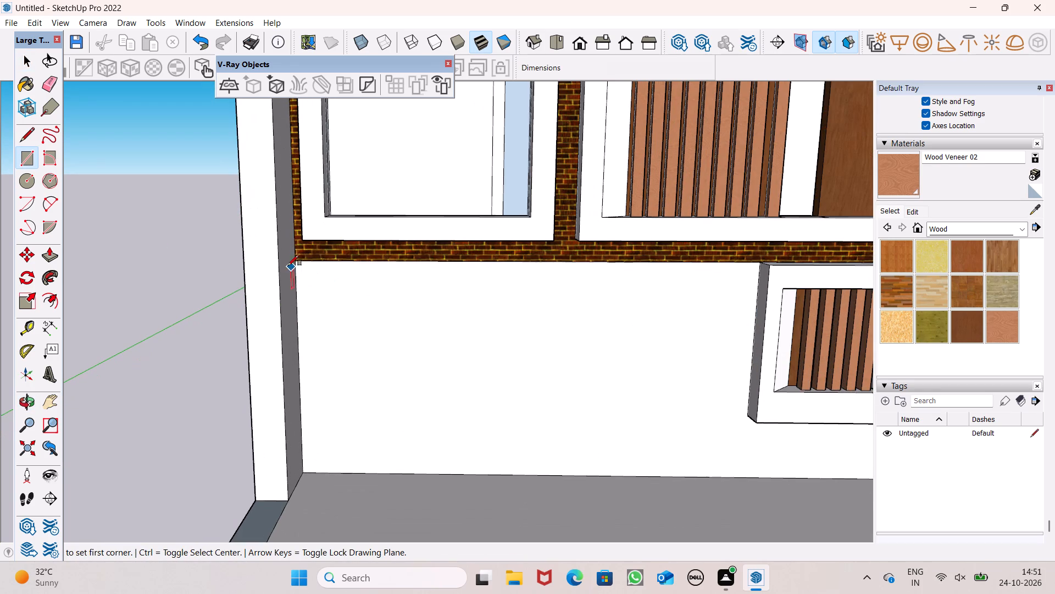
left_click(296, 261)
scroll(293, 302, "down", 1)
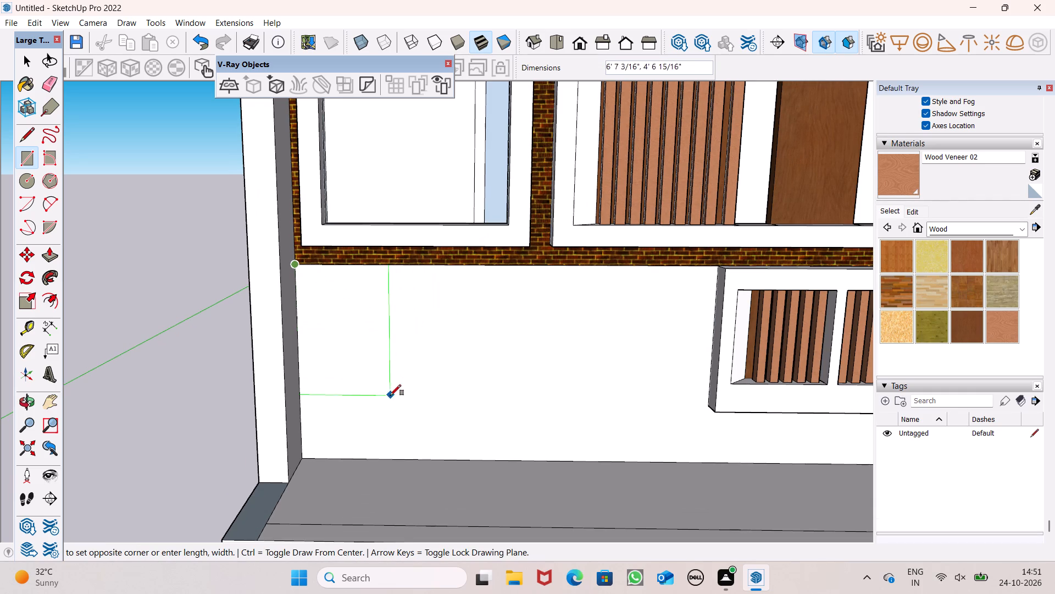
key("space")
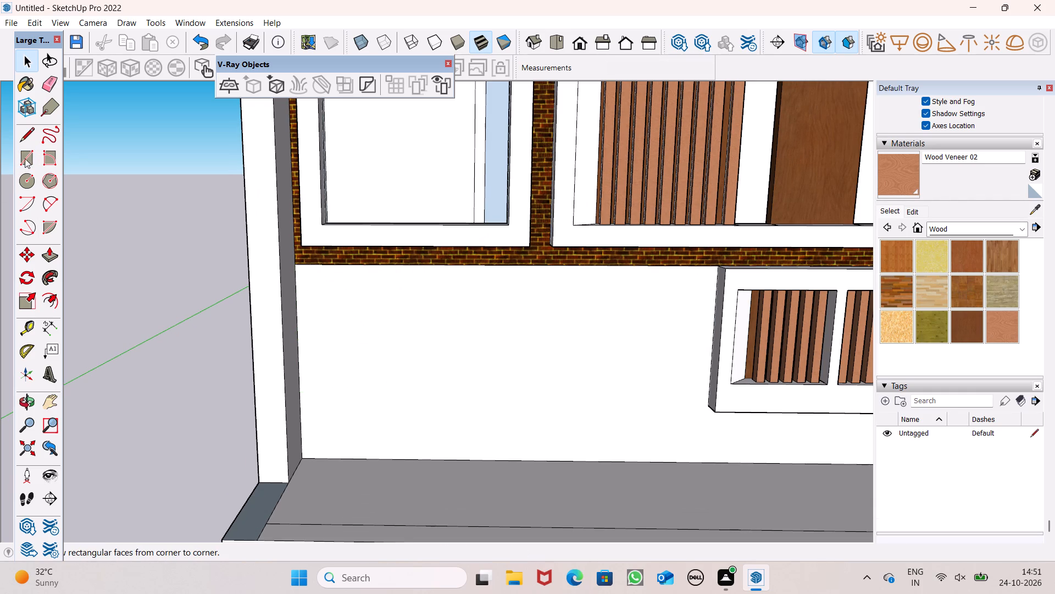
Draw a rectangular strip about 20' 2" by 1' along the blank ground-floor wall's top, from the left pier almost to the slatted frame.
left_click(25, 158)
scroll(318, 308, "up", 4)
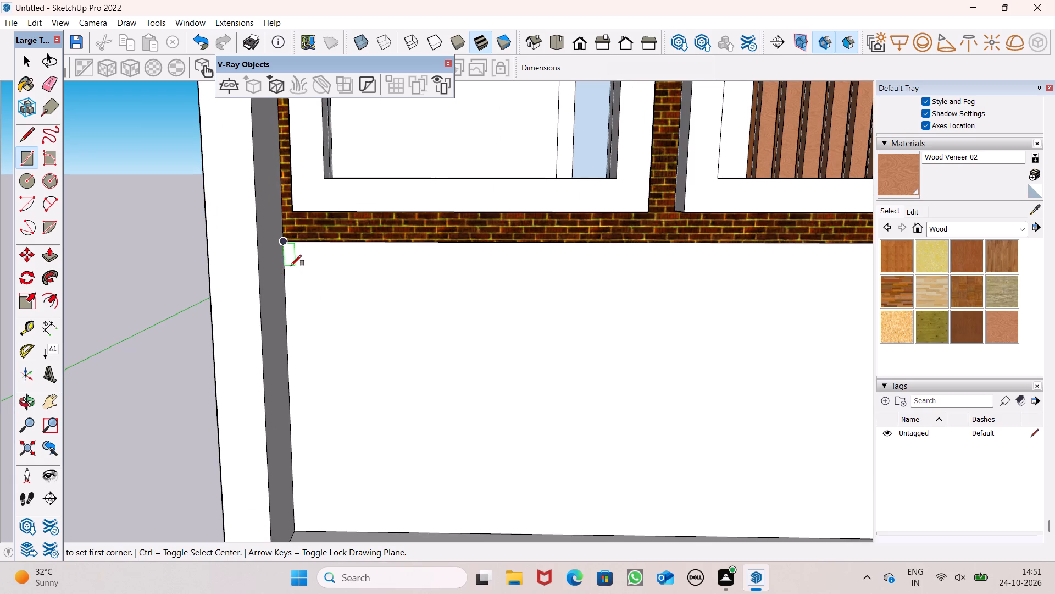
scroll(224, 318, "down", 4)
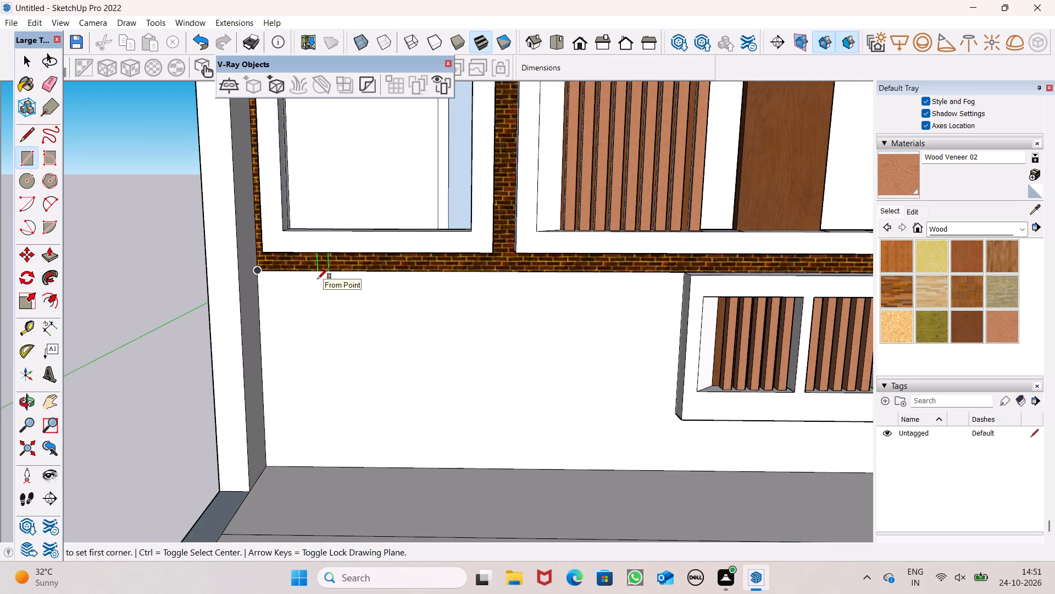
left_click(258, 270)
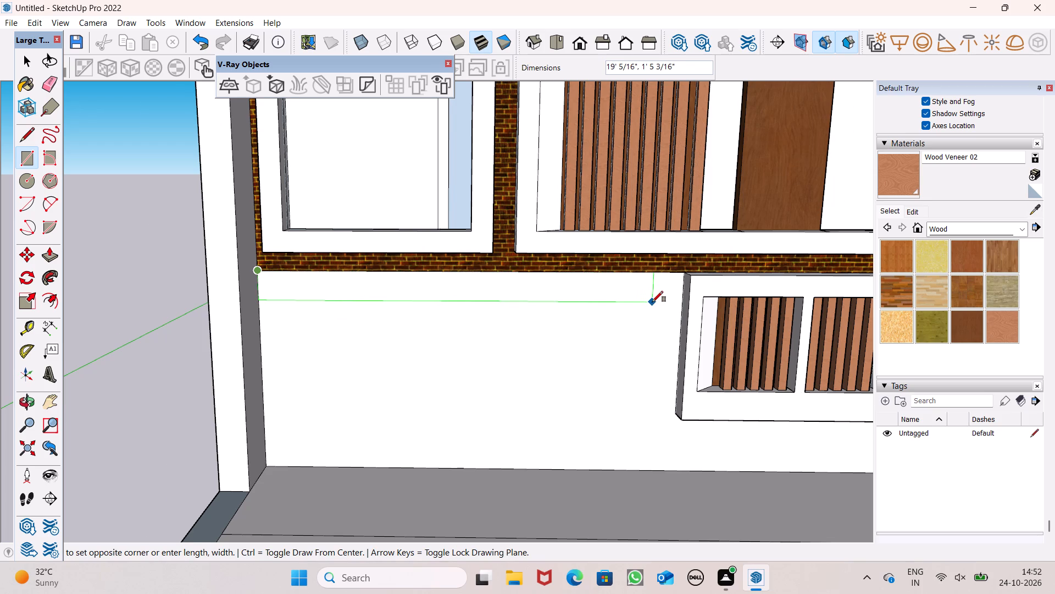
scroll(652, 302, "up", 1)
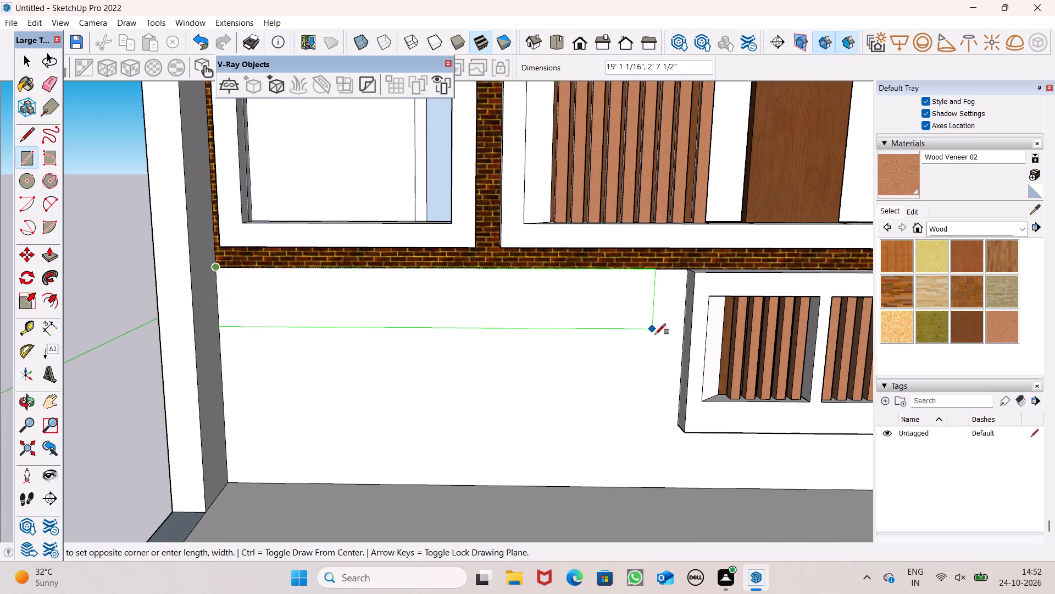
middle_click_drag(657, 340, 735, 345)
scroll(698, 277, "up", 6)
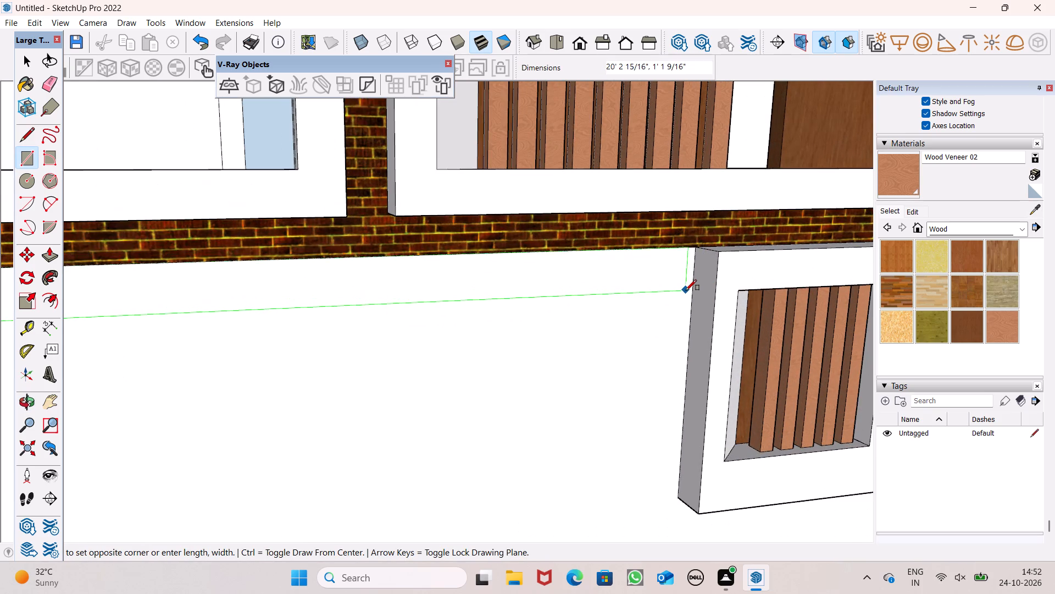
scroll(686, 290, "up", 6)
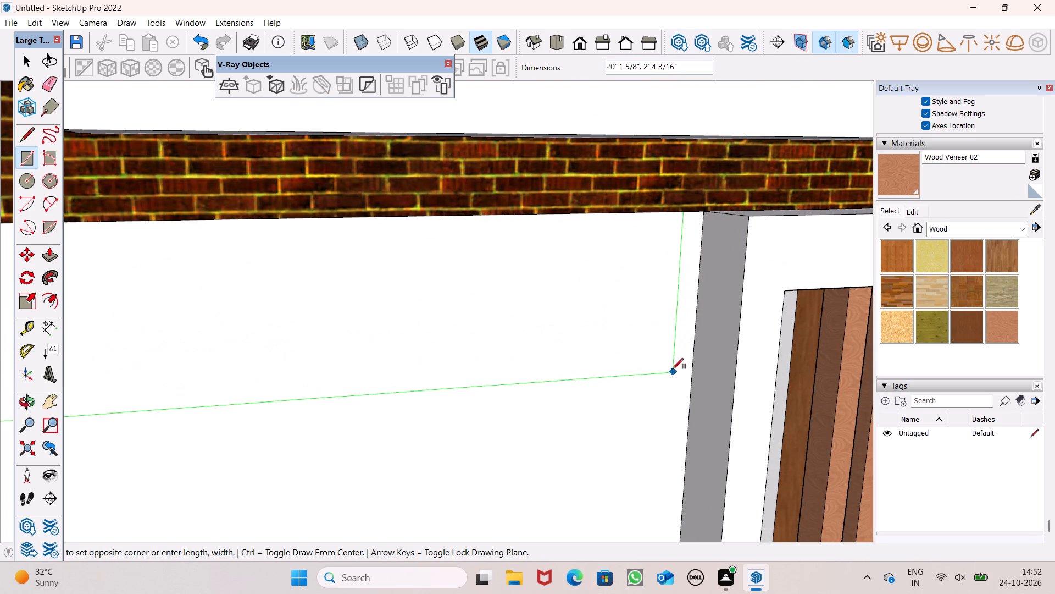
scroll(682, 329, "up", 4)
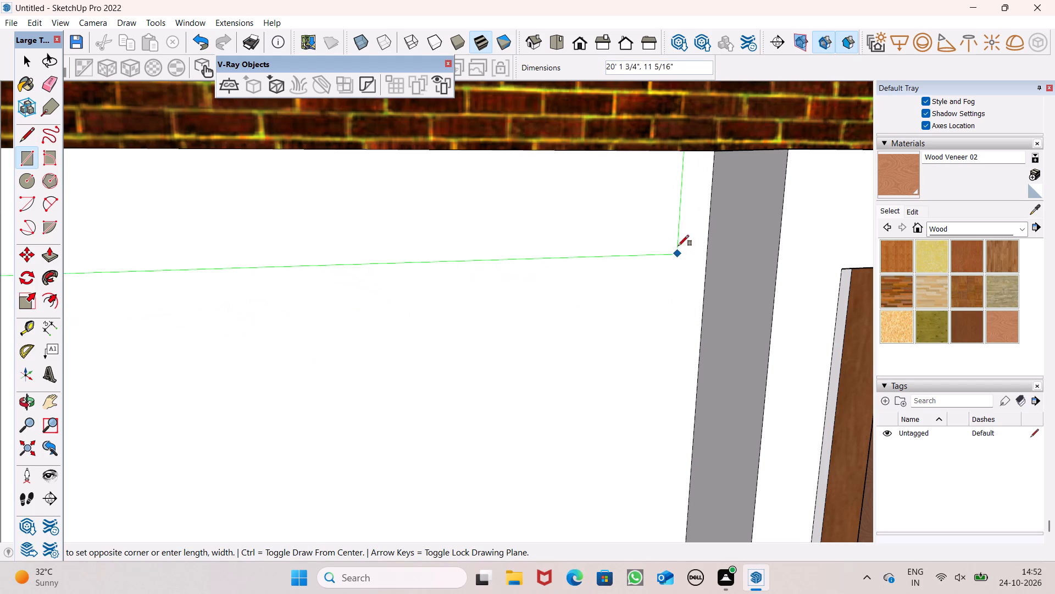
left_click(684, 264)
scroll(512, 220, "down", 6)
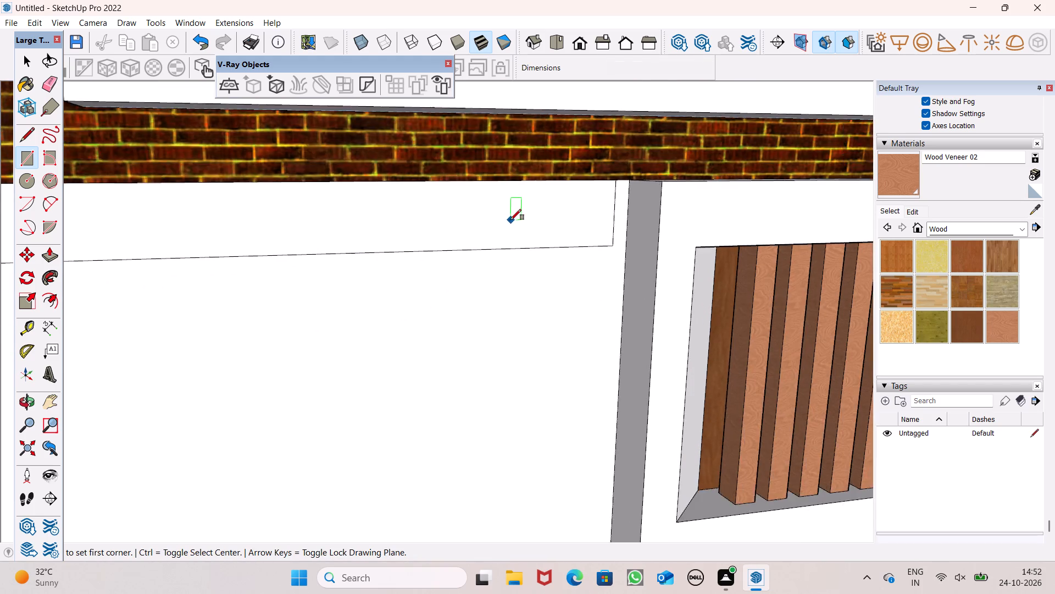
scroll(510, 220, "down", 14)
middle_click_drag(532, 267, 463, 310)
key("space")
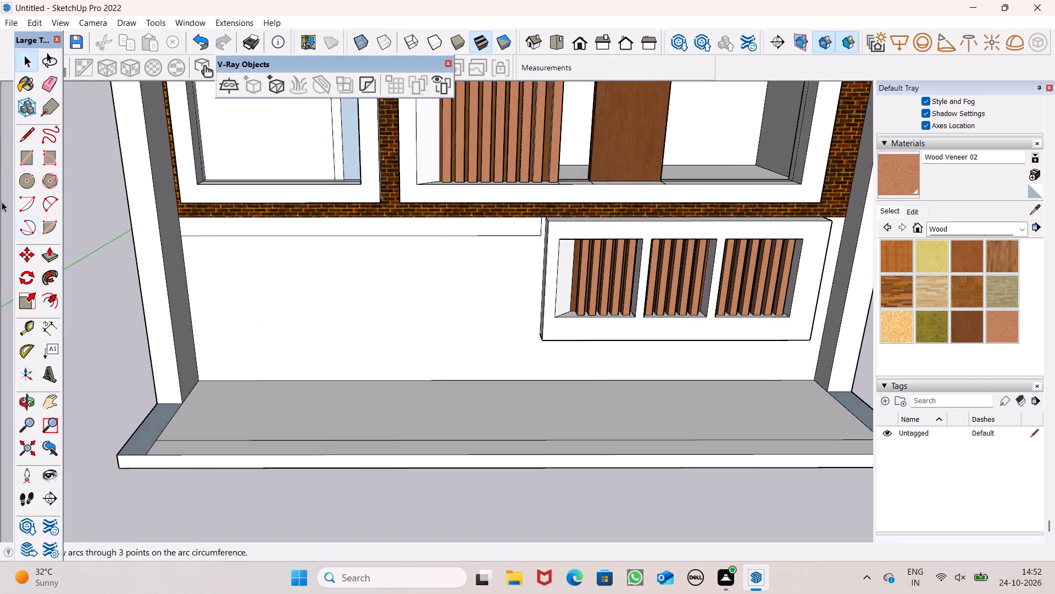
Draw a vertical line about 8' 11" long from the strip's lower corner beside the slatted frame down to the floor slab.
left_click(26, 138)
scroll(407, 284, "up", 2)
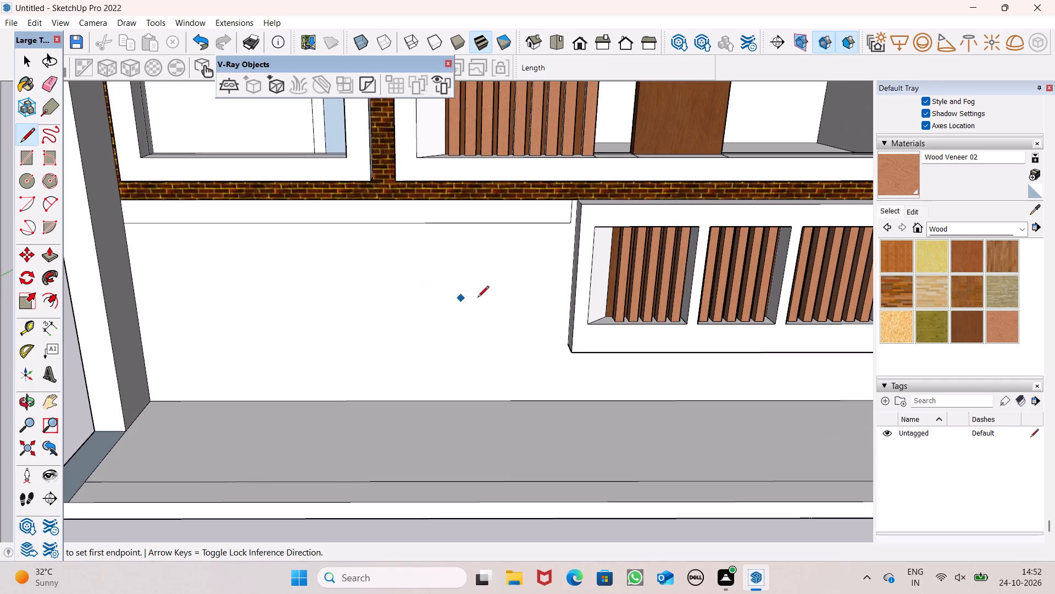
middle_click_drag(549, 311, 584, 291)
scroll(549, 311, "up", 1)
scroll(521, 210, "up", 3)
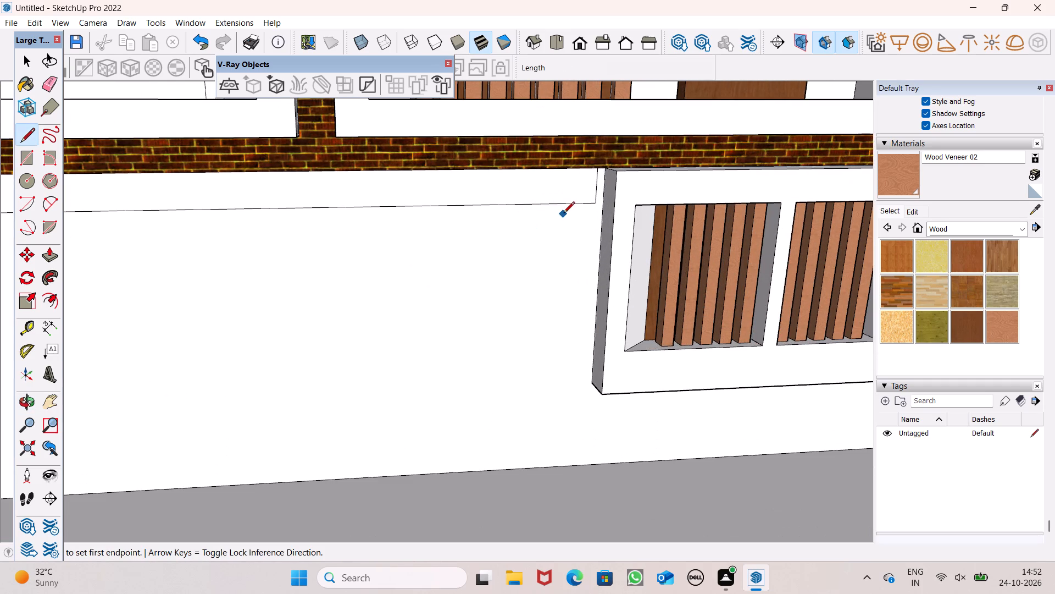
left_click_drag(595, 204, 596, 208)
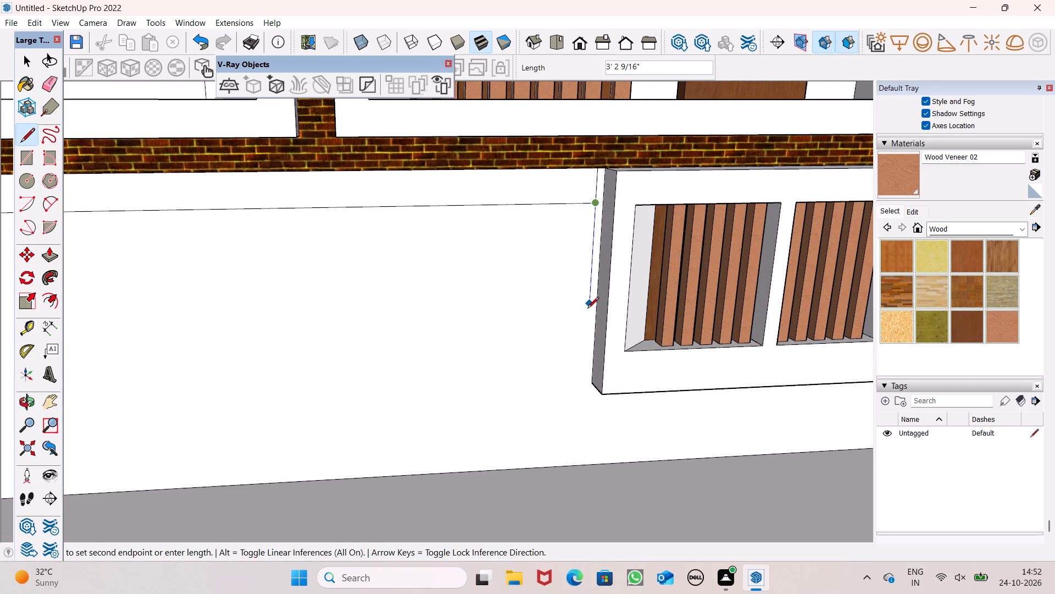
scroll(574, 370, "down", 1)
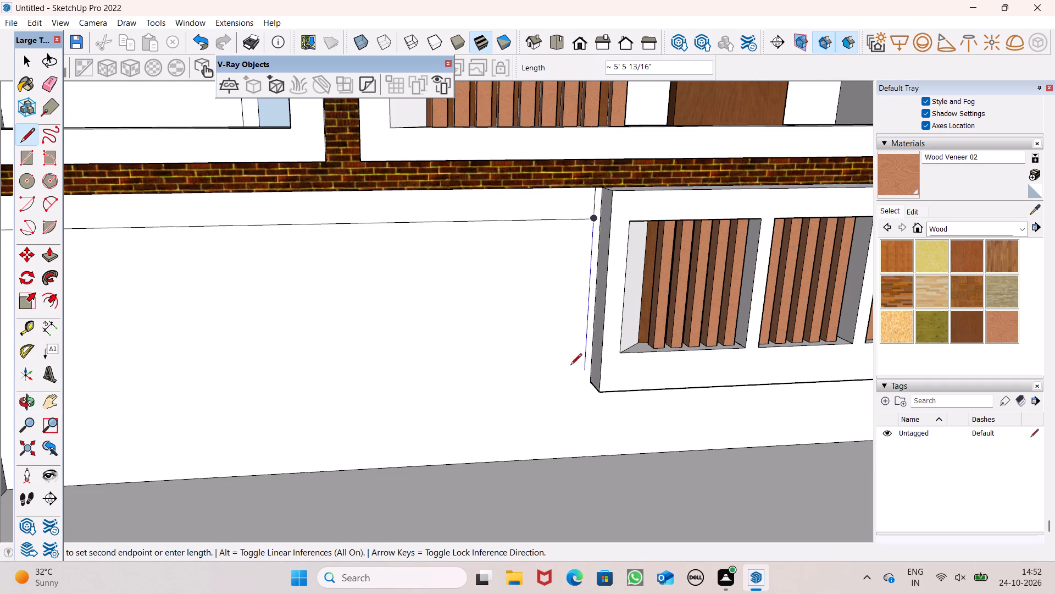
scroll(546, 377, "down", 4)
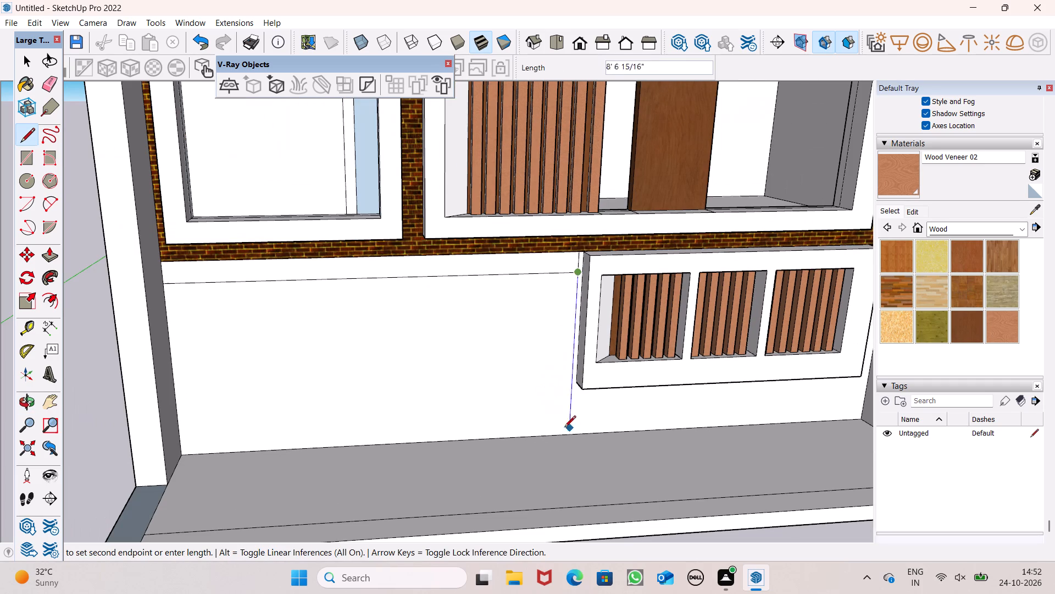
left_click(570, 436)
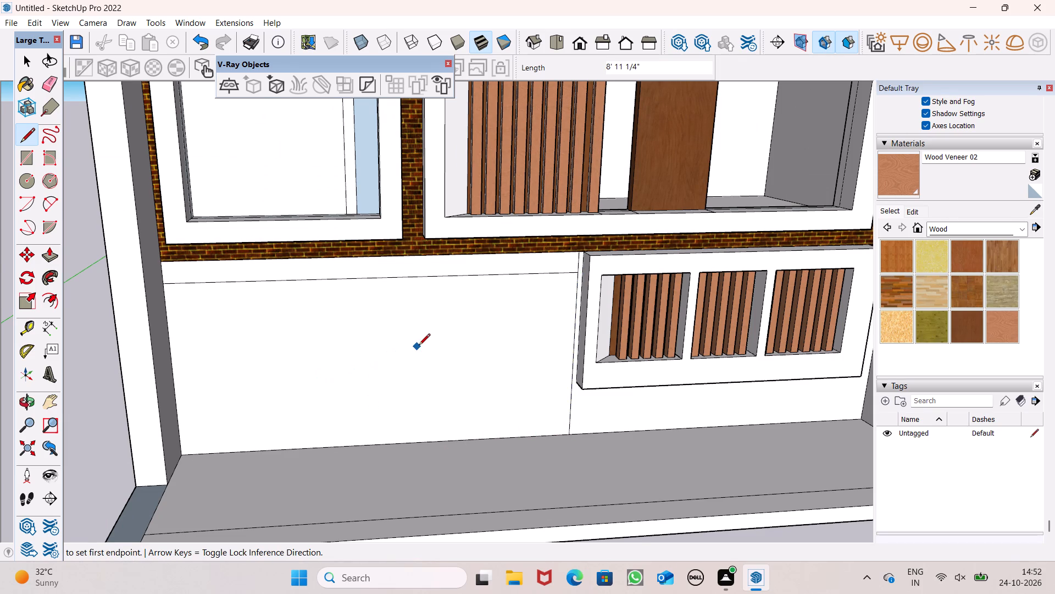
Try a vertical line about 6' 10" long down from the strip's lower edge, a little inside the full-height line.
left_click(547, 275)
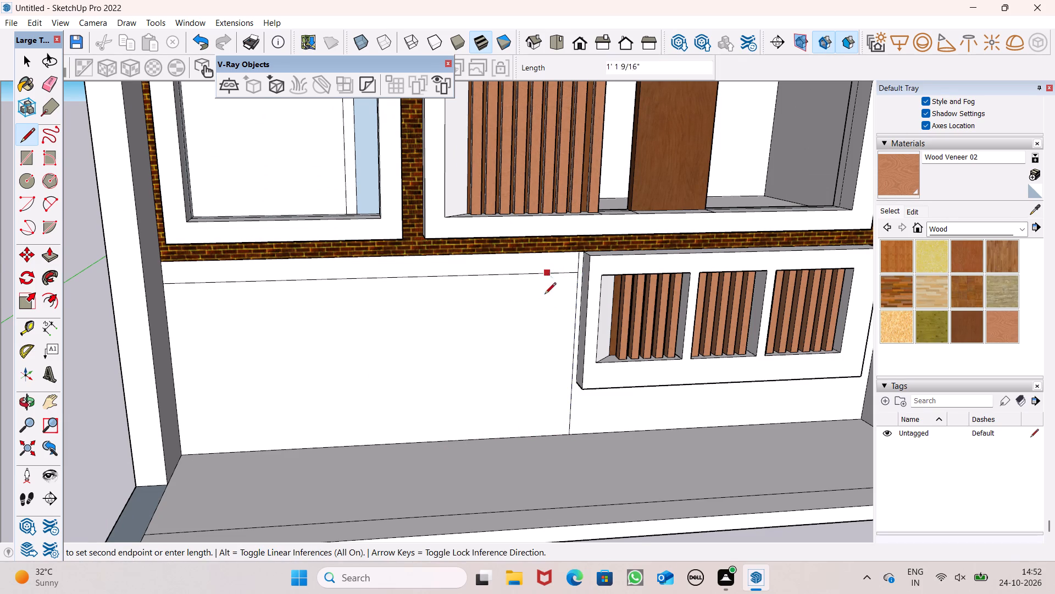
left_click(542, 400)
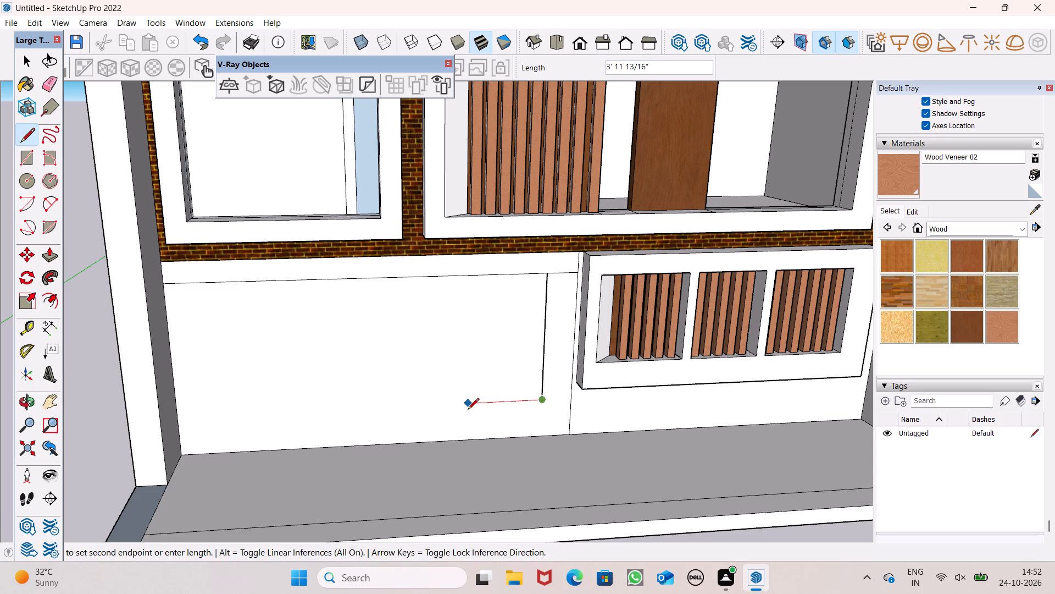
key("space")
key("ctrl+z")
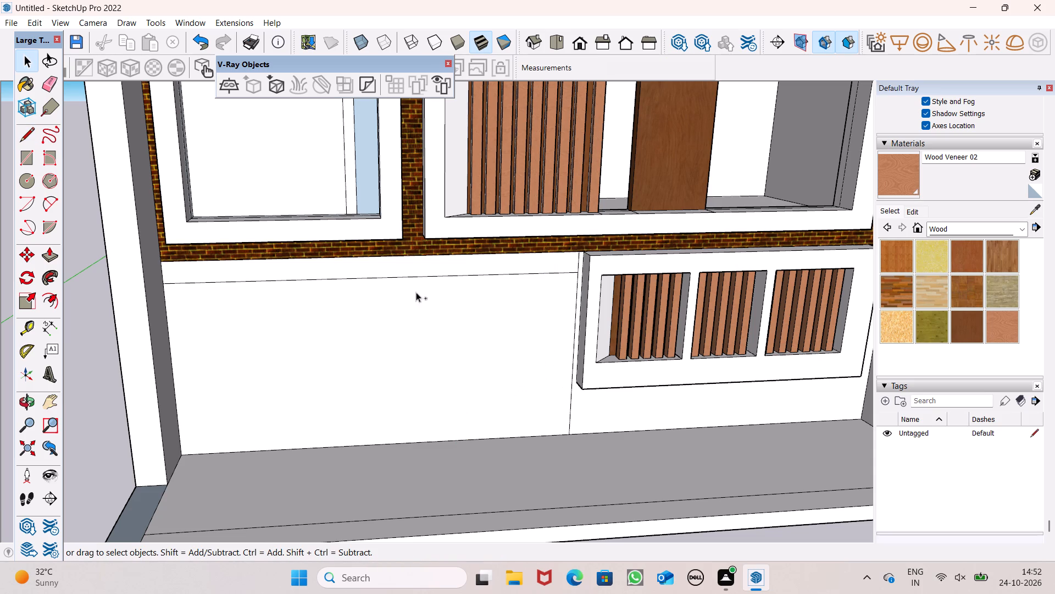
Draw a stepped line from the strip's lower edge: partway down the wall, about 8' 4" towards the left pier, then about 1' 11" down to the floor.
left_click(21, 133)
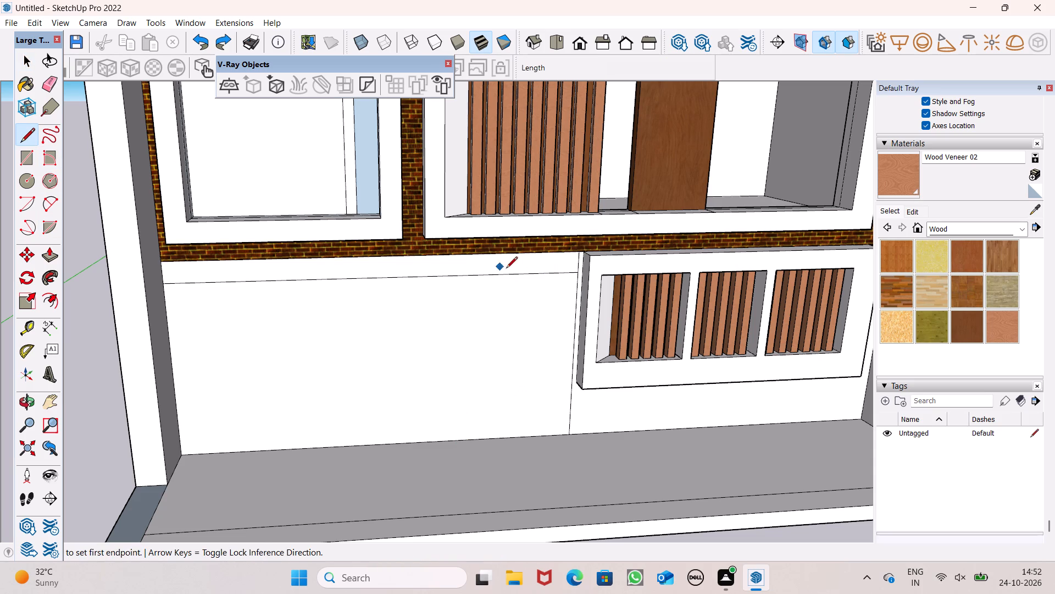
left_click(543, 273)
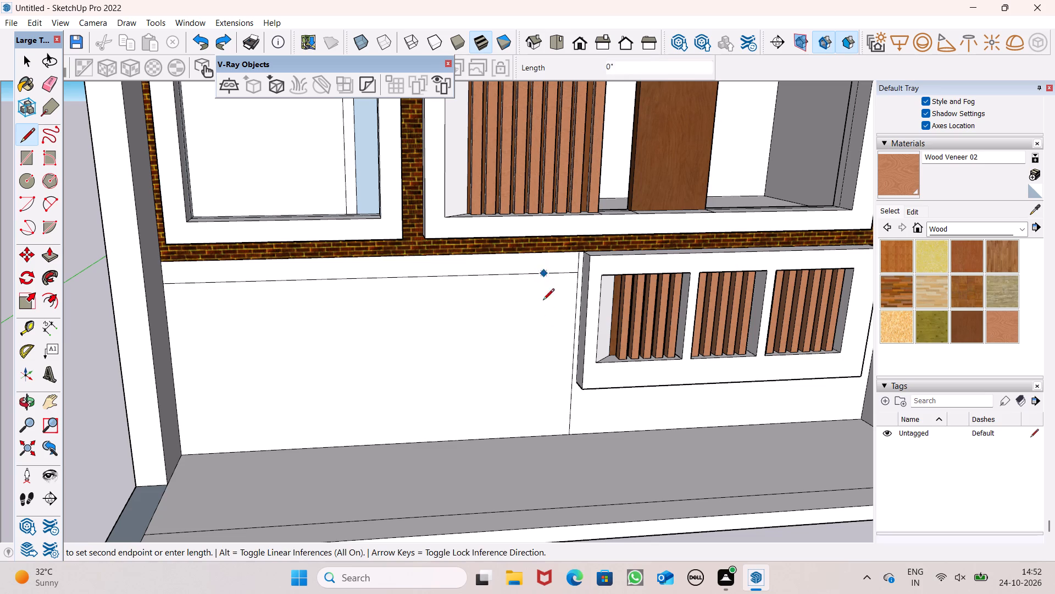
left_click(545, 403)
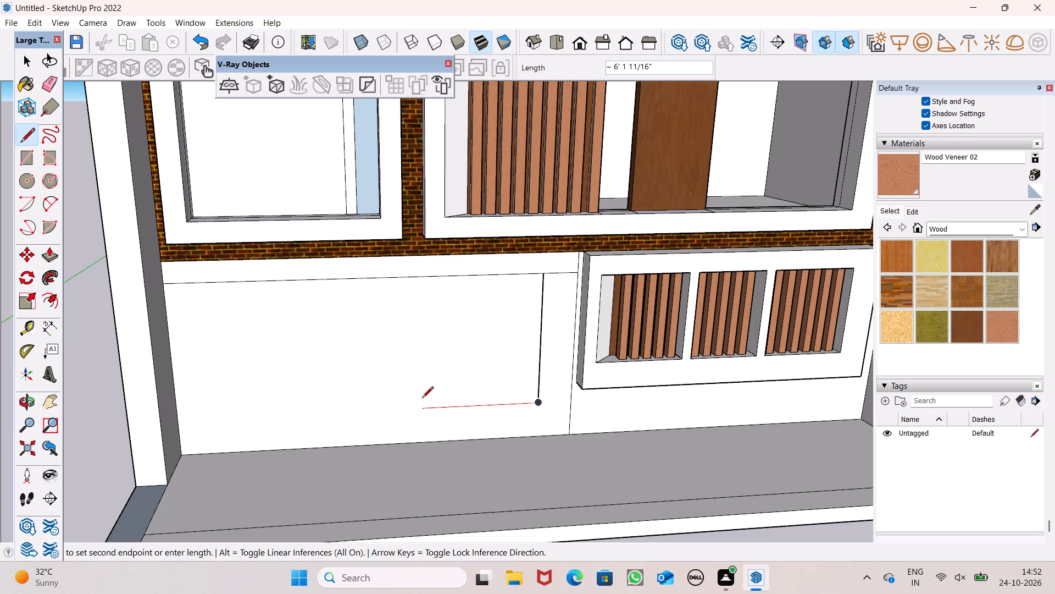
left_click(379, 401)
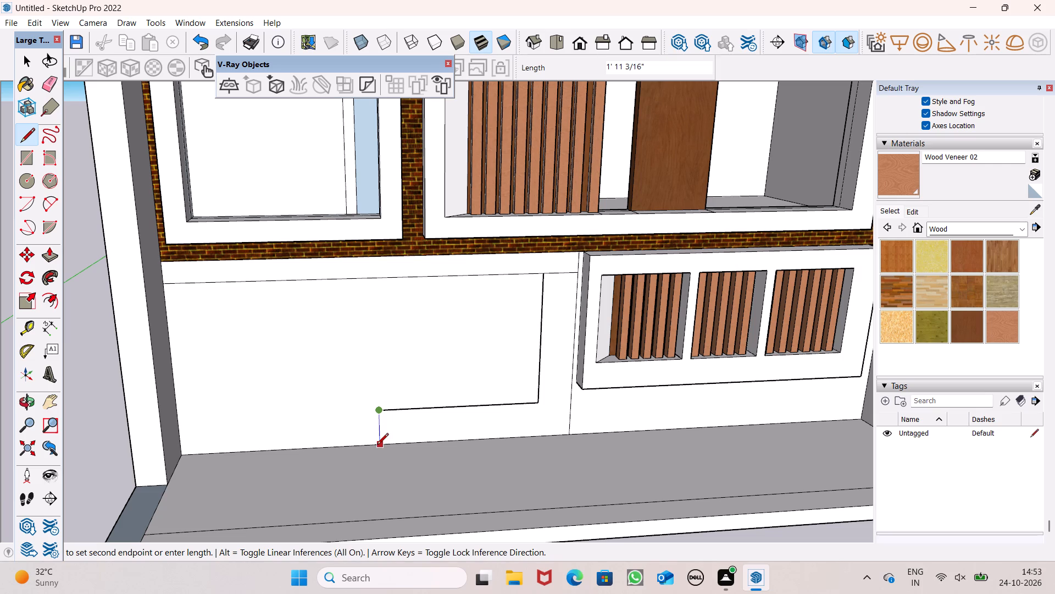
left_click(376, 446)
key("v")
scroll(405, 343, "down", 5)
middle_click_drag(463, 448, 388, 405)
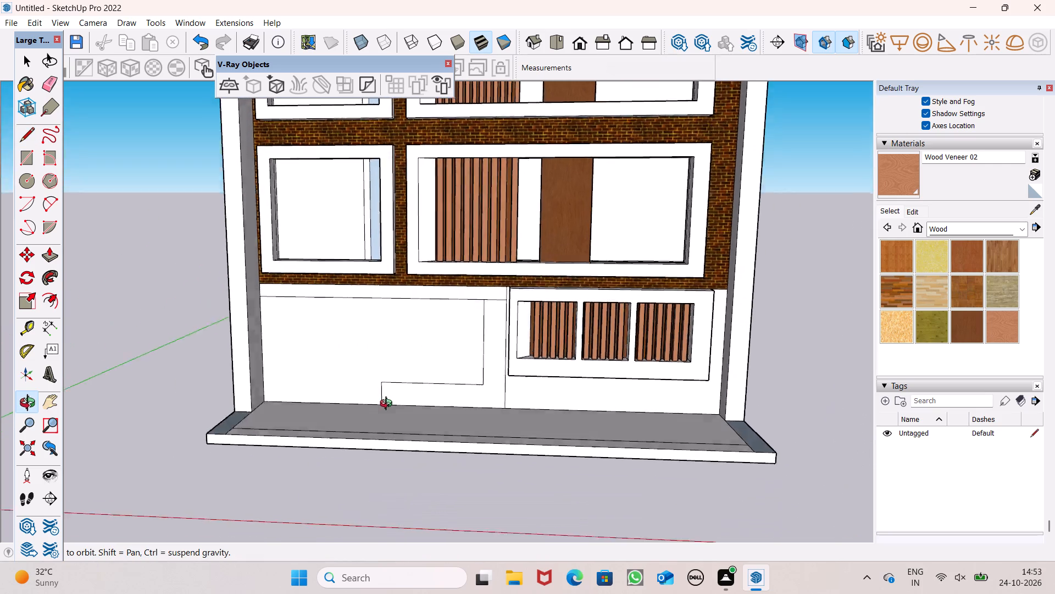
middle_click_drag(388, 405, 456, 405)
key("space")
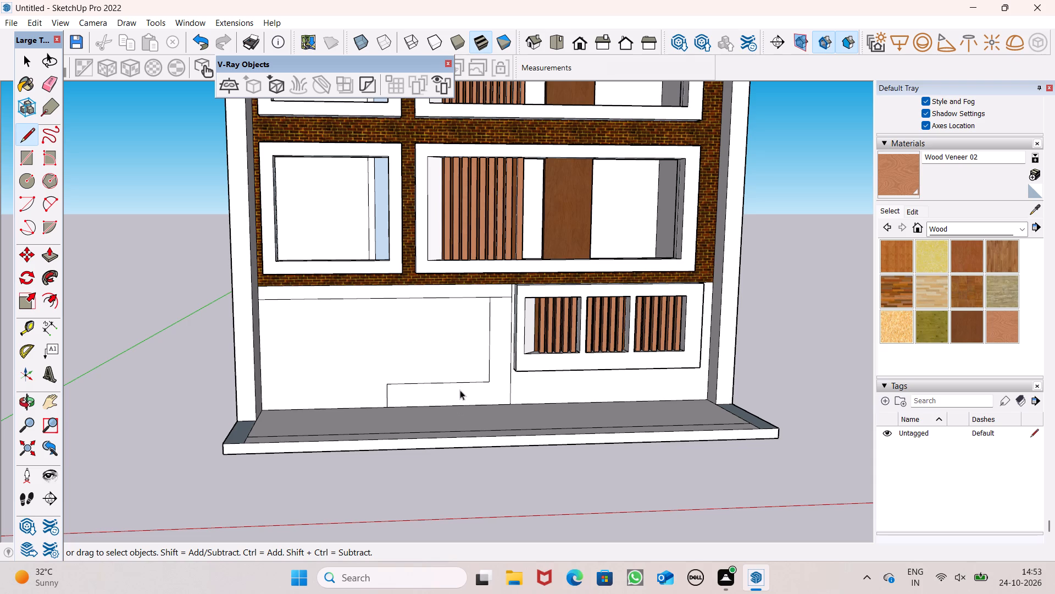
Examine the strip and stepped outline on the ground-floor wall against the rest of the facade from several angles.
scroll(525, 327, "down", 3)
middle_click_drag(525, 327, 524, 327)
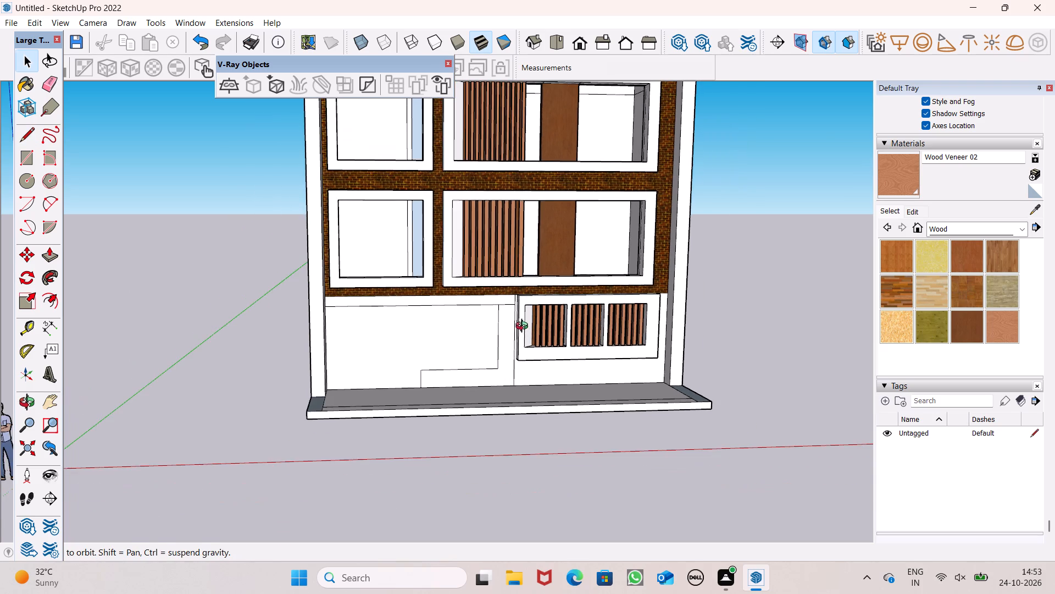
middle_click_drag(524, 327, 389, 397)
middle_click_drag(458, 329, 479, 379)
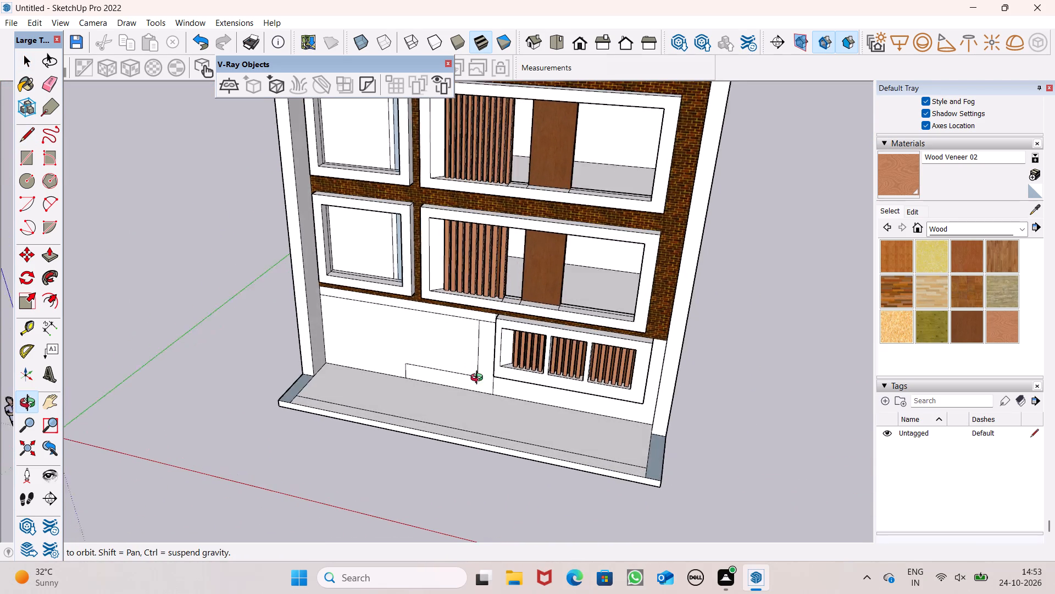
middle_click_drag(479, 379, 495, 392)
left_click_drag(55, 250, 45, 262)
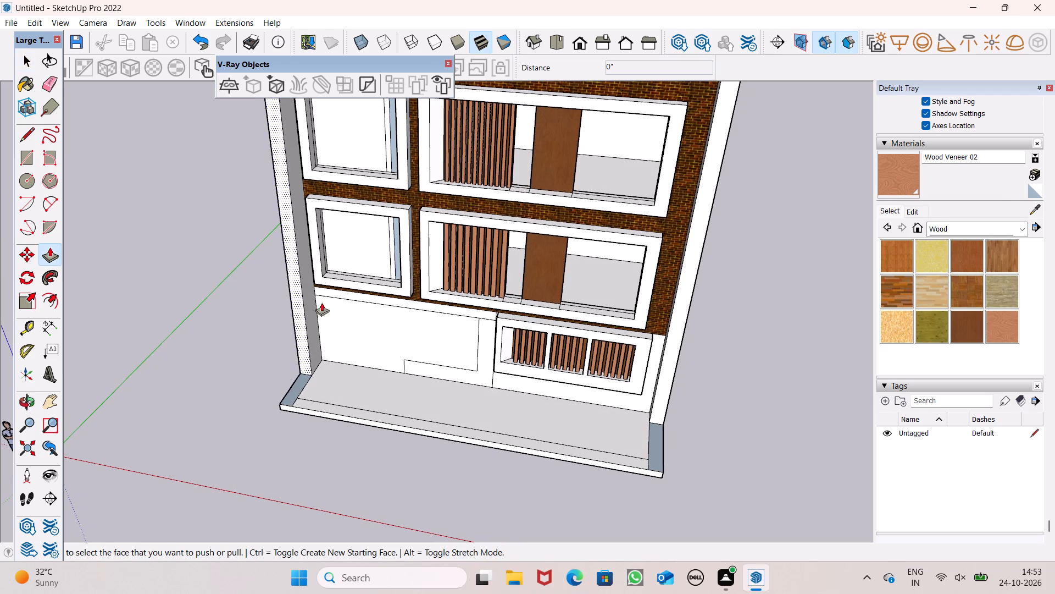
scroll(375, 313, "up", 4)
Erase the short edge separating the horizontal strip from the vertical part of the border beside the slatted frame.
left_click(53, 89)
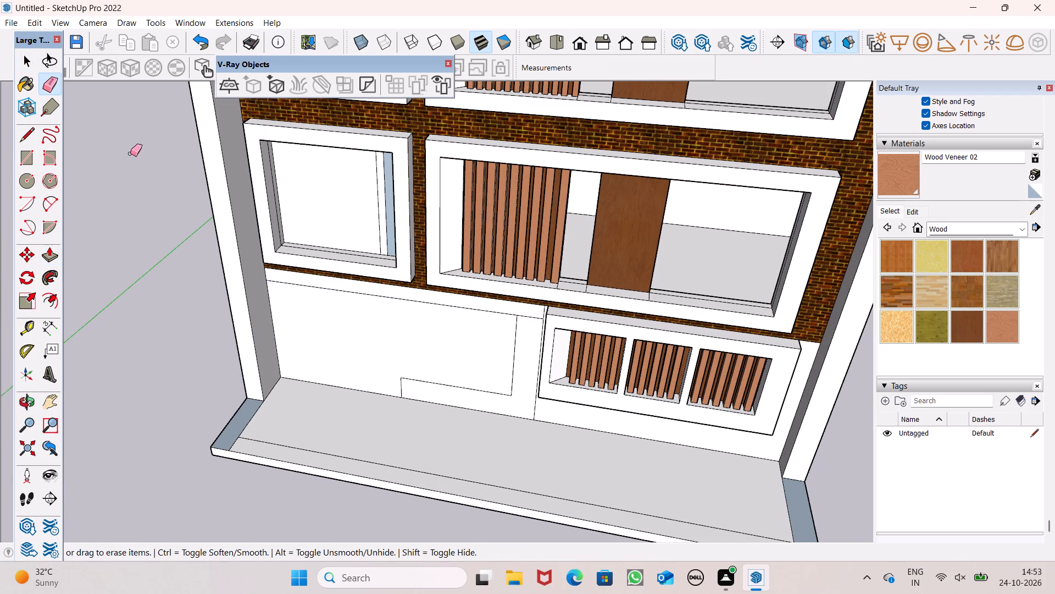
scroll(469, 344, "up", 4)
left_click_drag(553, 294, 553, 301)
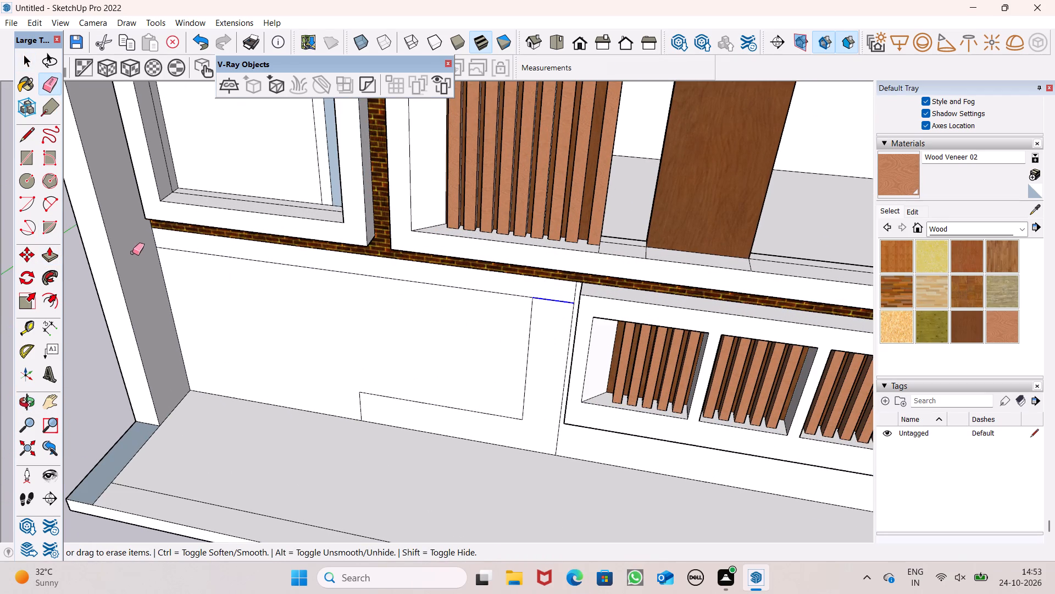
Pull the merged stepped border face out 1' from the ground-floor wall.
left_click(43, 257)
scroll(483, 352, "up", 2)
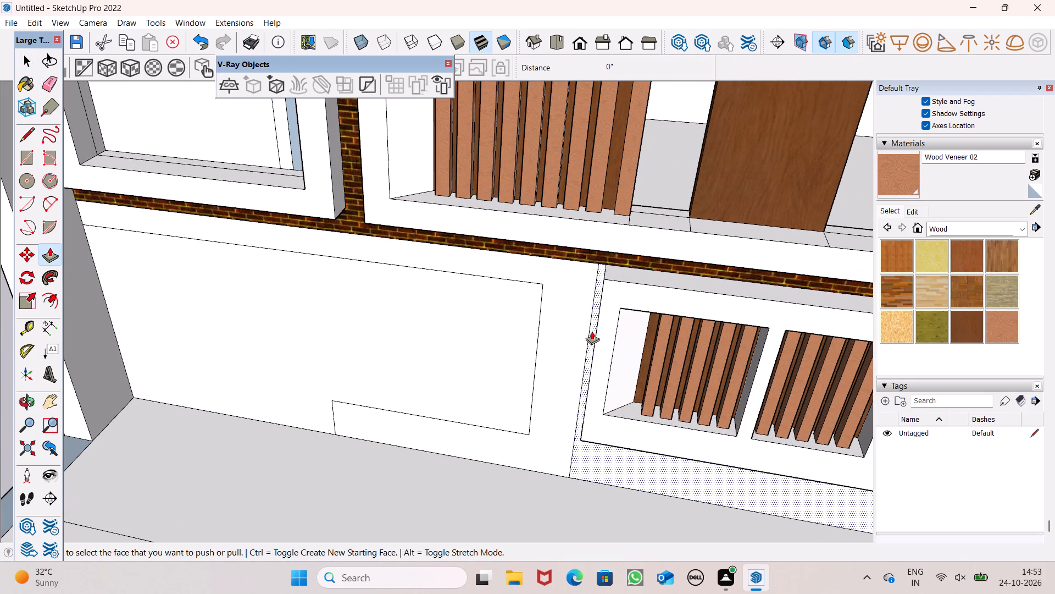
left_click_drag(568, 313, 593, 337)
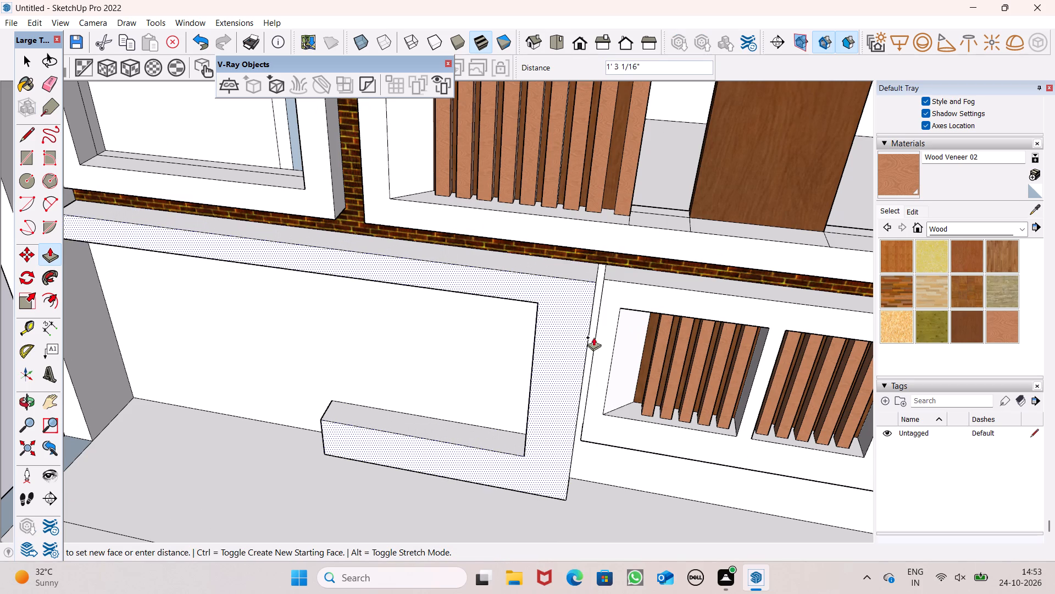
left_click_drag(593, 337, 595, 337)
scroll(554, 300, "down", 4)
middle_click_drag(532, 331, 587, 110)
scroll(338, 276, "up", 2)
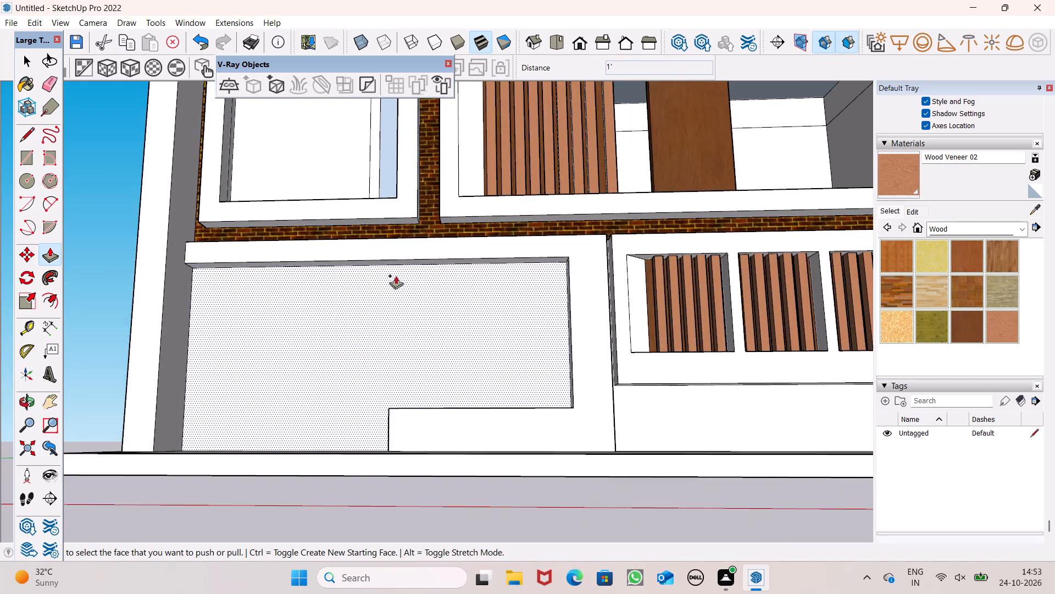
Thicken the projecting border's horizontal band by pulling its underside down, the final pull about 2 5/16".
scroll(396, 276, "up", 2)
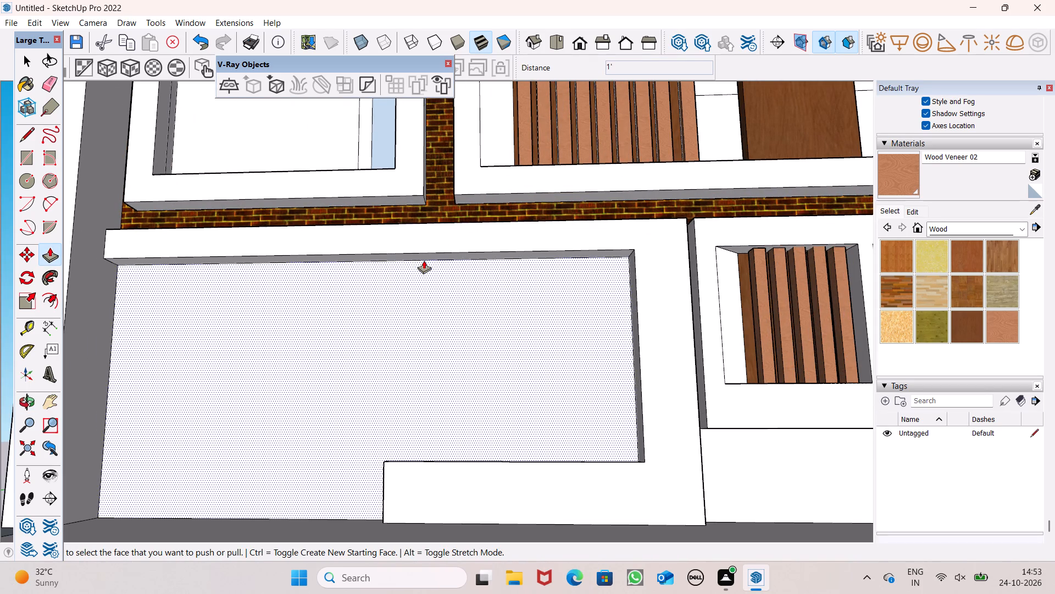
left_click_drag(424, 260, 426, 276)
left_click(426, 276)
scroll(445, 249, "down", 4)
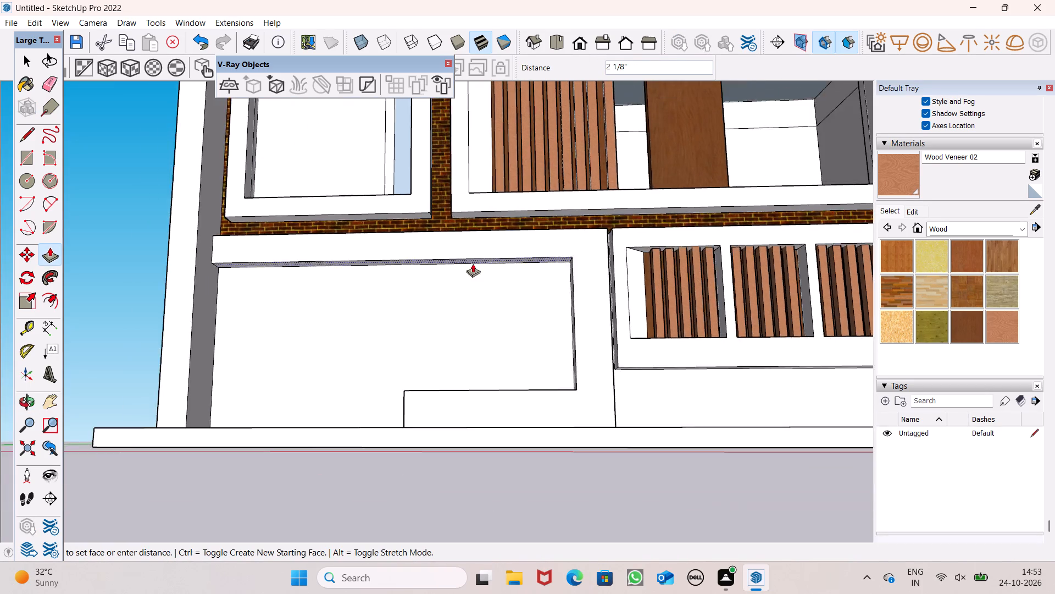
middle_click_drag(473, 266, 466, 382)
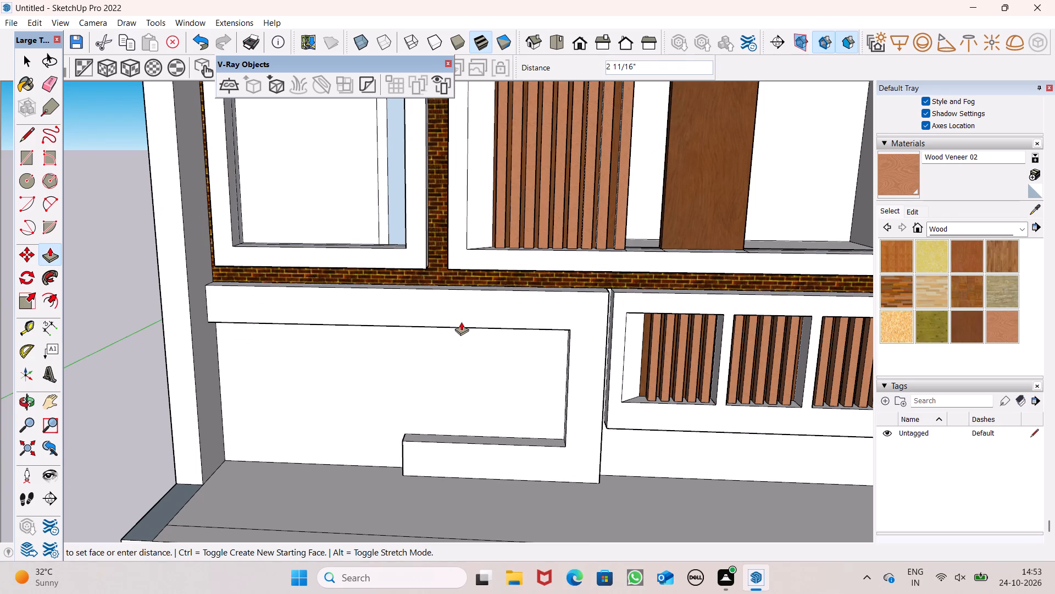
left_click(461, 321)
Pull the stepped border's front face out until it is flush with the front of the adjoining side pier.
scroll(150, 325, "down", 2)
middle_click_drag(231, 327, 216, 452)
scroll(174, 337, "up", 3)
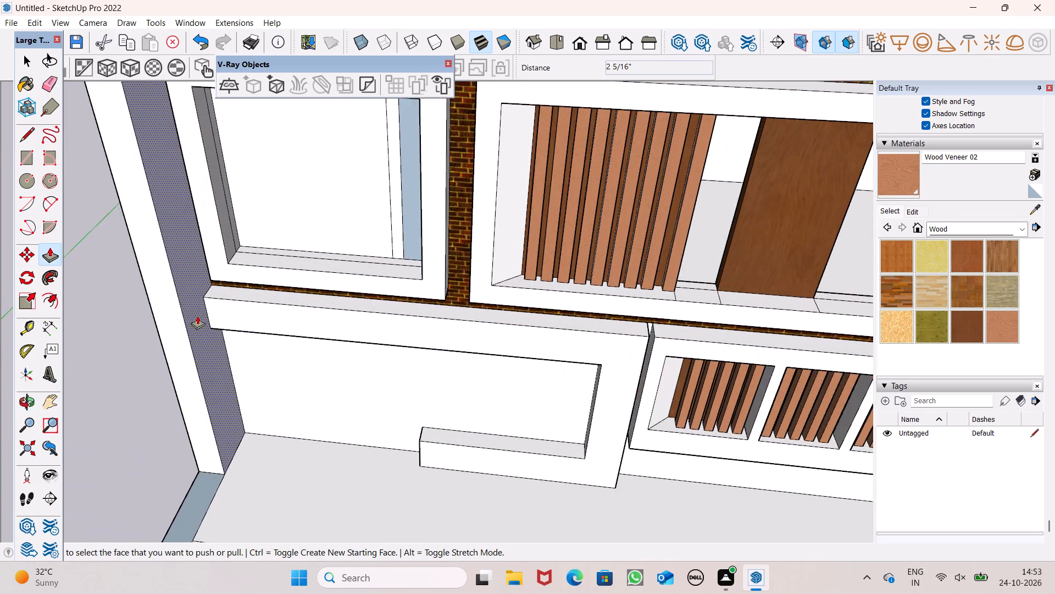
scroll(198, 315, "down", 1)
scroll(234, 343, "down", 2)
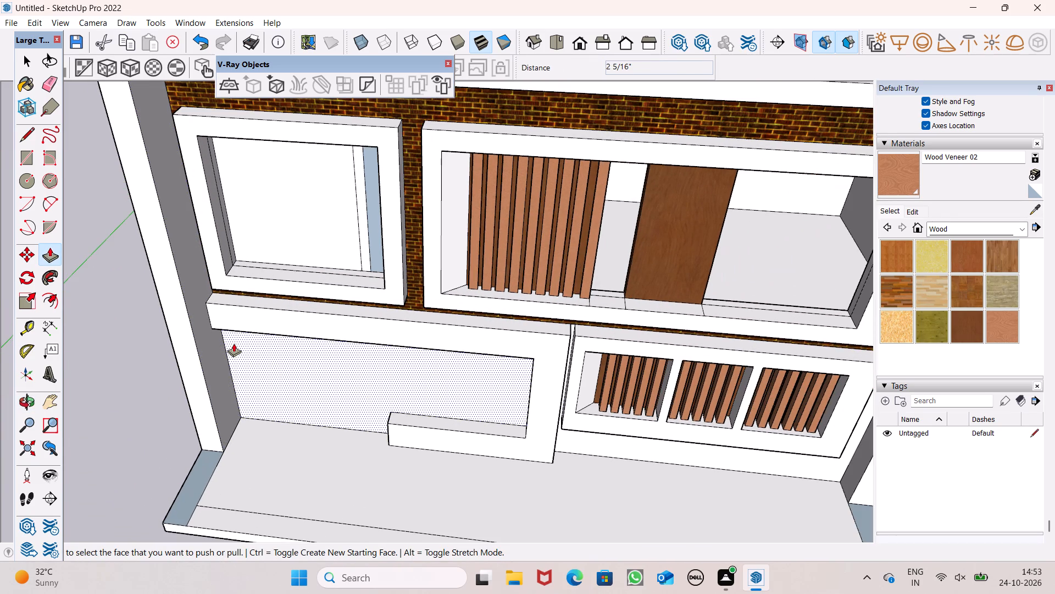
left_click_drag(521, 395, 519, 405)
left_click_drag(182, 328, 208, 326)
Erase the seam between the end of the horizontal band and the side pier.
left_click(48, 80)
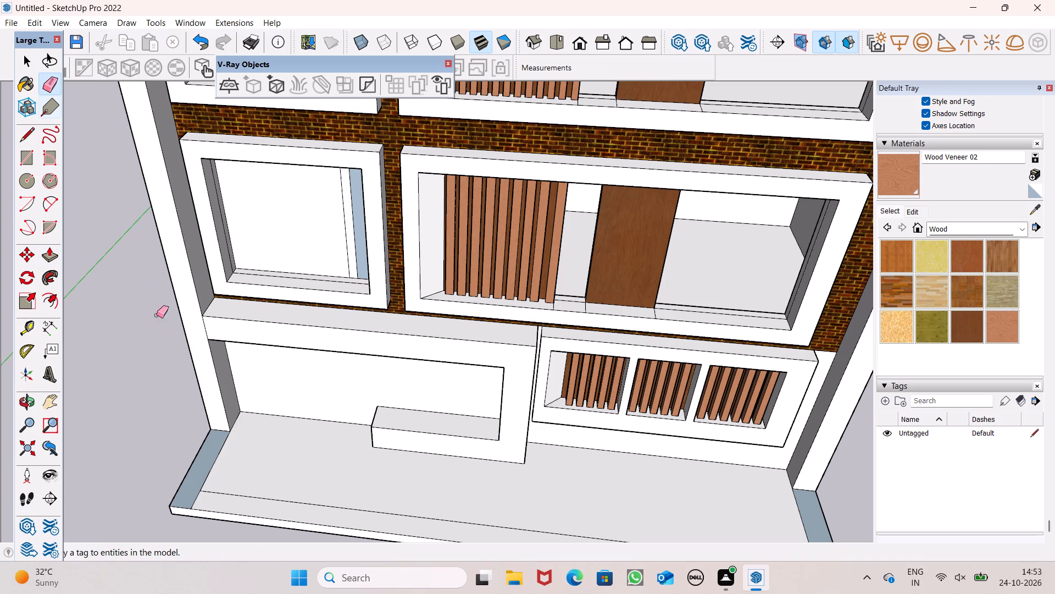
scroll(172, 332, "down", 1)
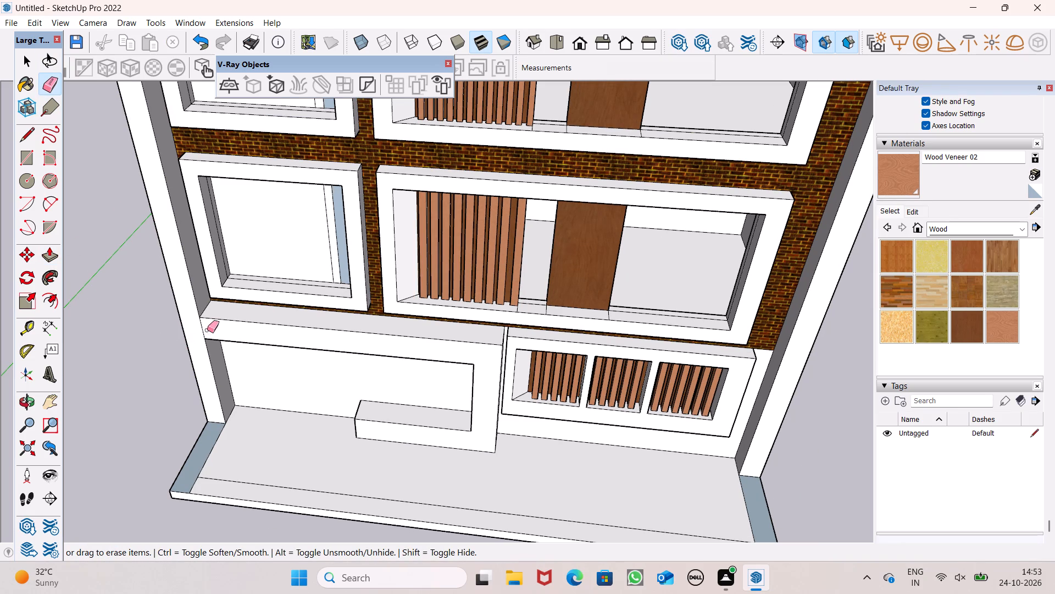
left_click_drag(207, 331, 200, 329)
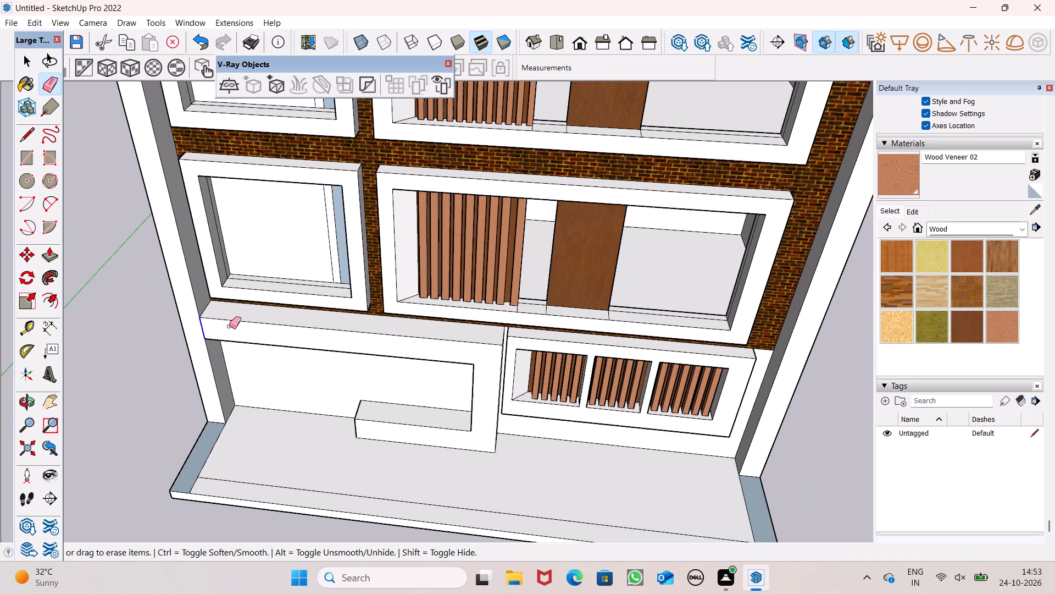
Examine the projecting ground-floor border against the whole facade from the front and the side.
scroll(260, 312, "down", 3)
middle_click_drag(253, 346, 283, 184)
scroll(287, 299, "down", 5)
key("space")
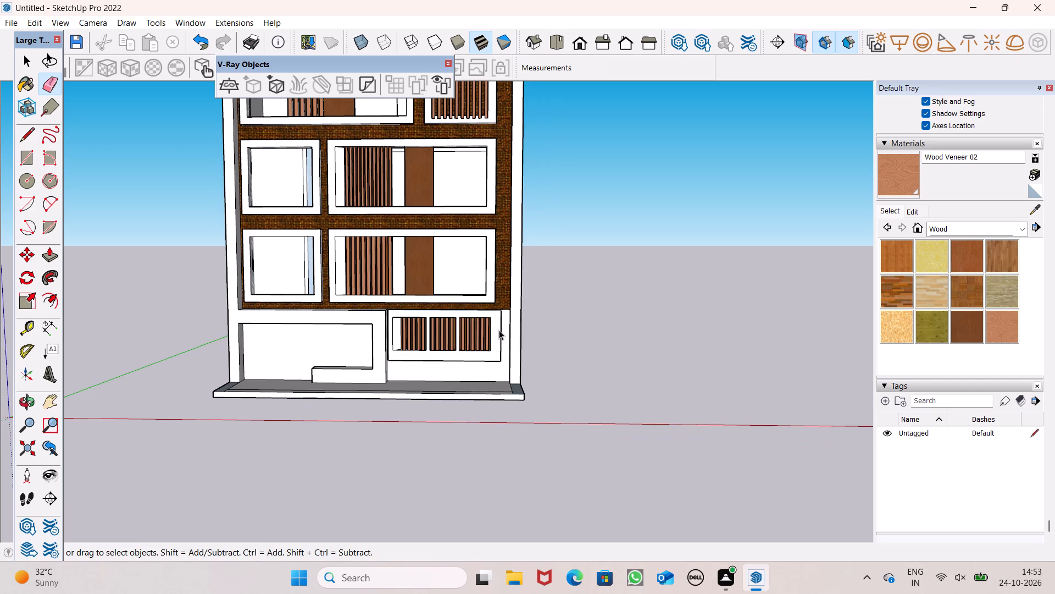
scroll(499, 334, "down", 3)
middle_click_drag(489, 345, 513, 346)
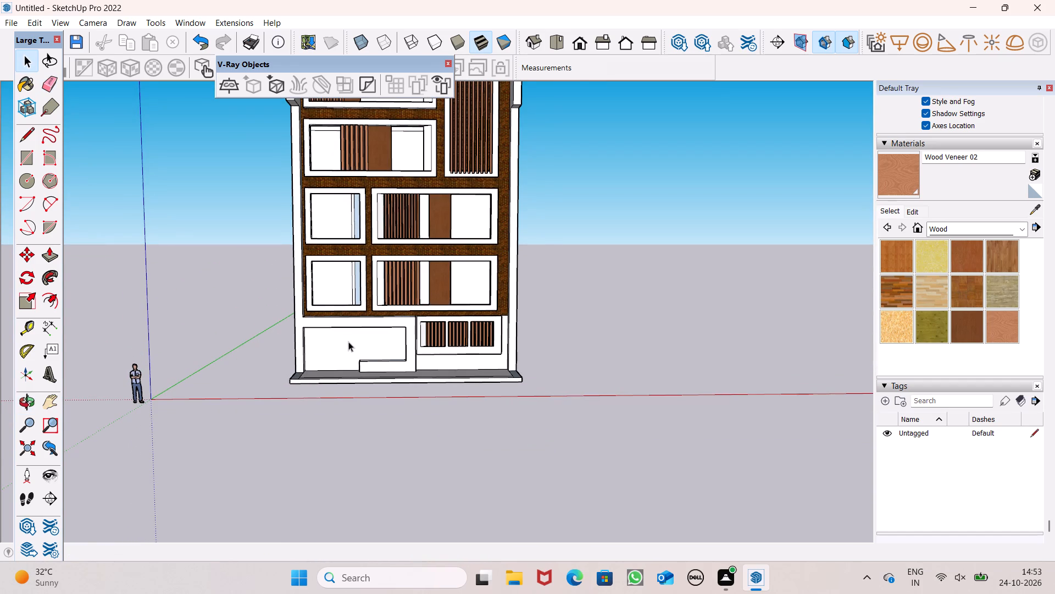
scroll(348, 342, "up", 4)
middle_click_drag(379, 365, 532, 424)
scroll(453, 366, "up", 5)
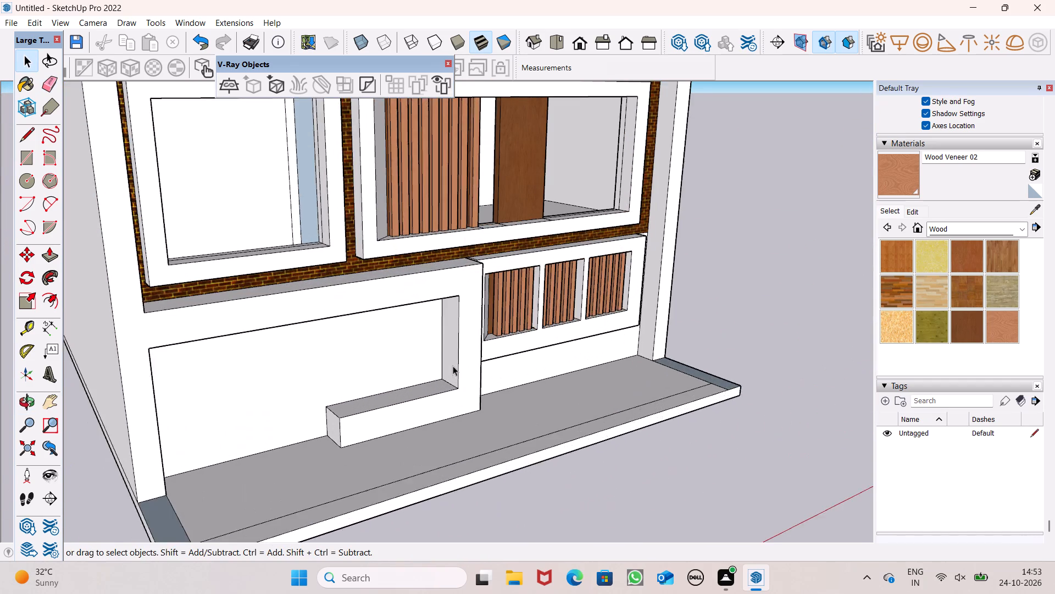
scroll(453, 366, "up", 2)
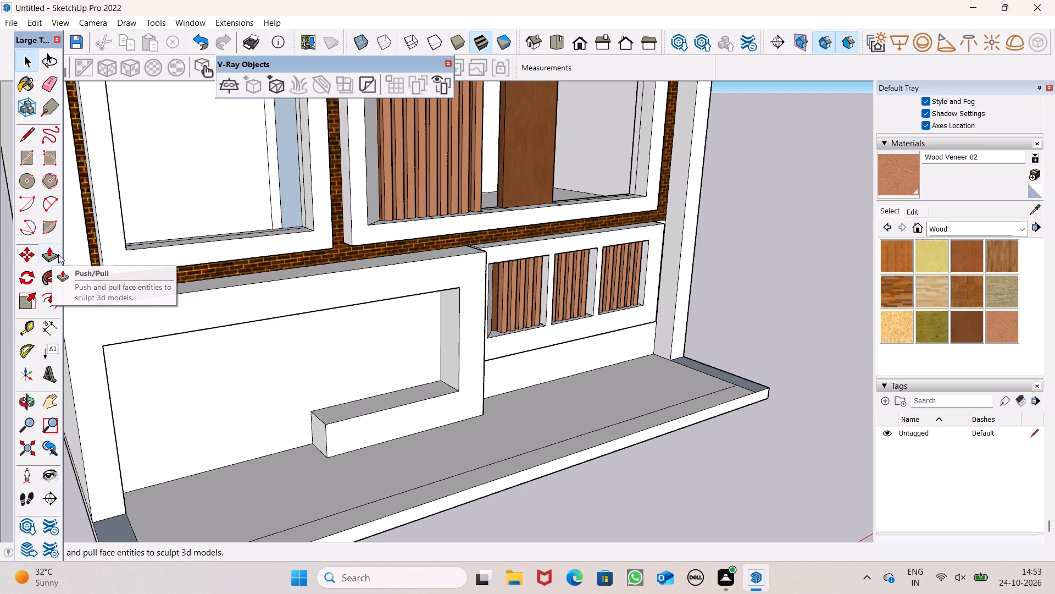
Shorten the low ledge at the border's foot by pushing its free end towards the upright.
left_click(51, 254)
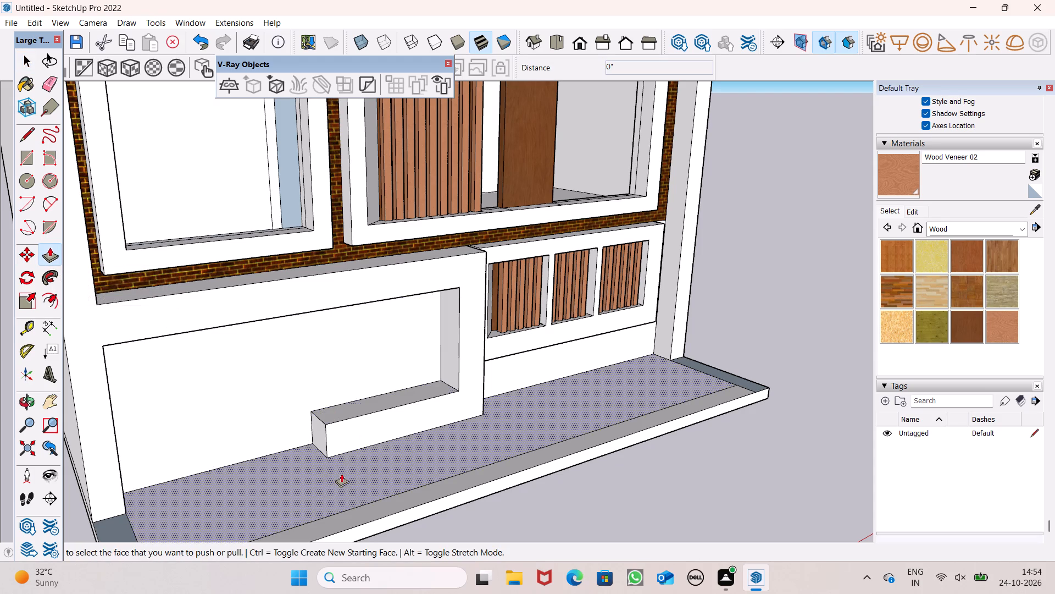
left_click_drag(323, 438, 356, 426)
left_click(356, 426)
Lower the ledge's top face in two pushes, the second about 2 7/8".
scroll(349, 409, "down", 2)
middle_click_drag(354, 408, 325, 402)
scroll(354, 401, "up", 5)
left_click_drag(364, 400, 367, 411)
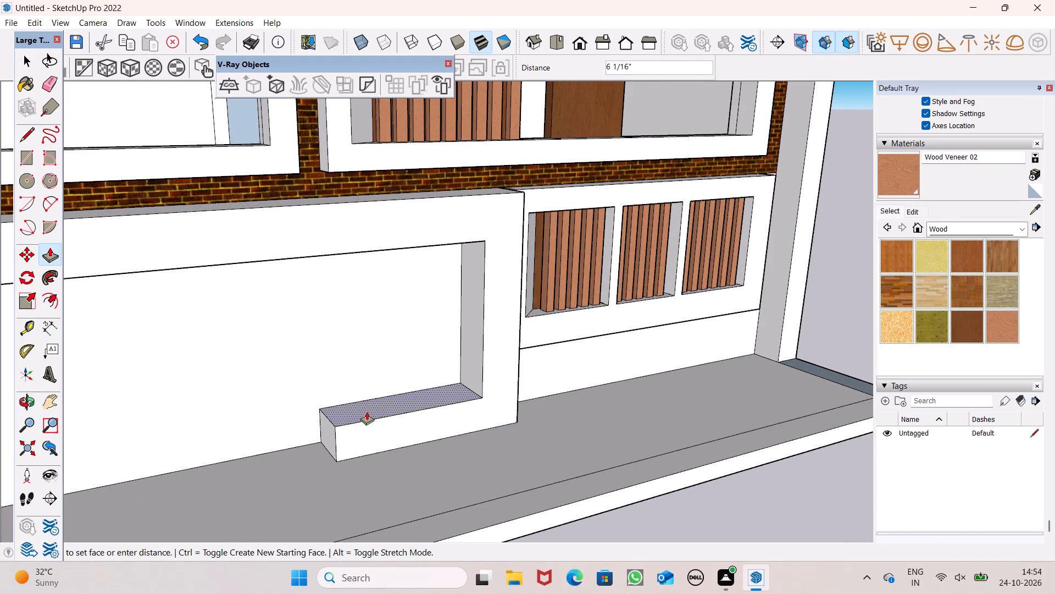
left_click_drag(367, 411, 367, 416)
middle_click_drag(393, 451, 380, 437)
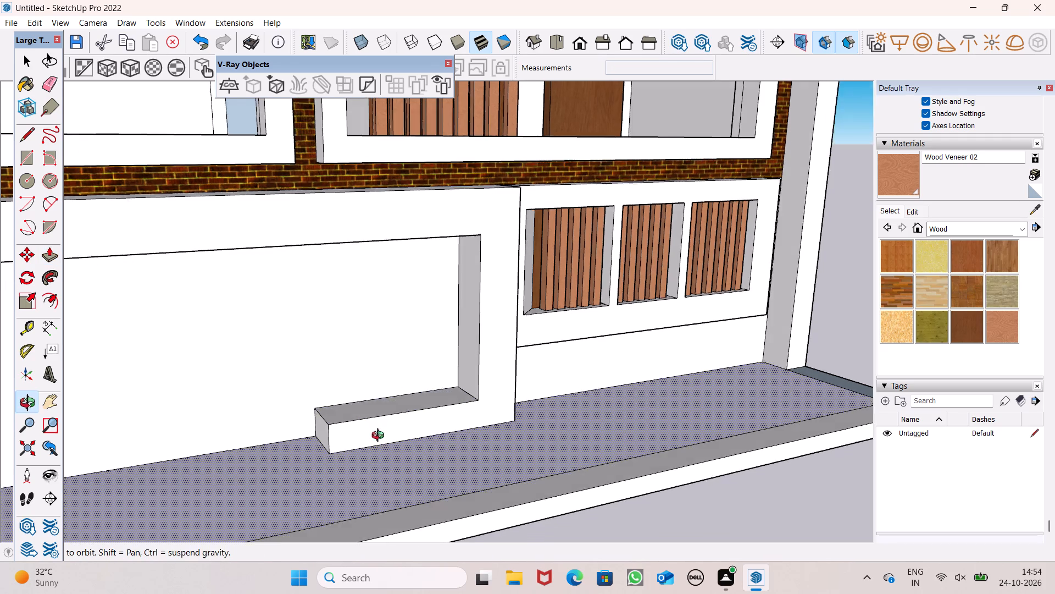
middle_click_drag(380, 437, 353, 406)
scroll(293, 386, "up", 2)
left_click_drag(327, 395, 328, 403)
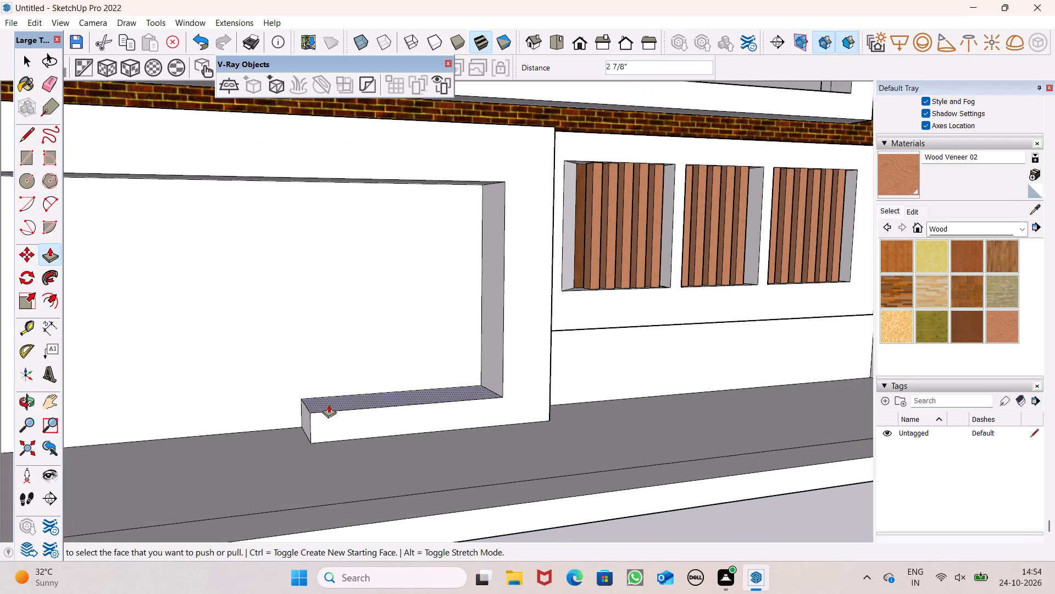
Raise a separate slab about 2 9/16" thick from the ledge's top face, keeping the edge between them.
scroll(310, 399, "down", 2)
middle_click_drag(310, 416, 332, 519)
scroll(335, 464, "up", 6)
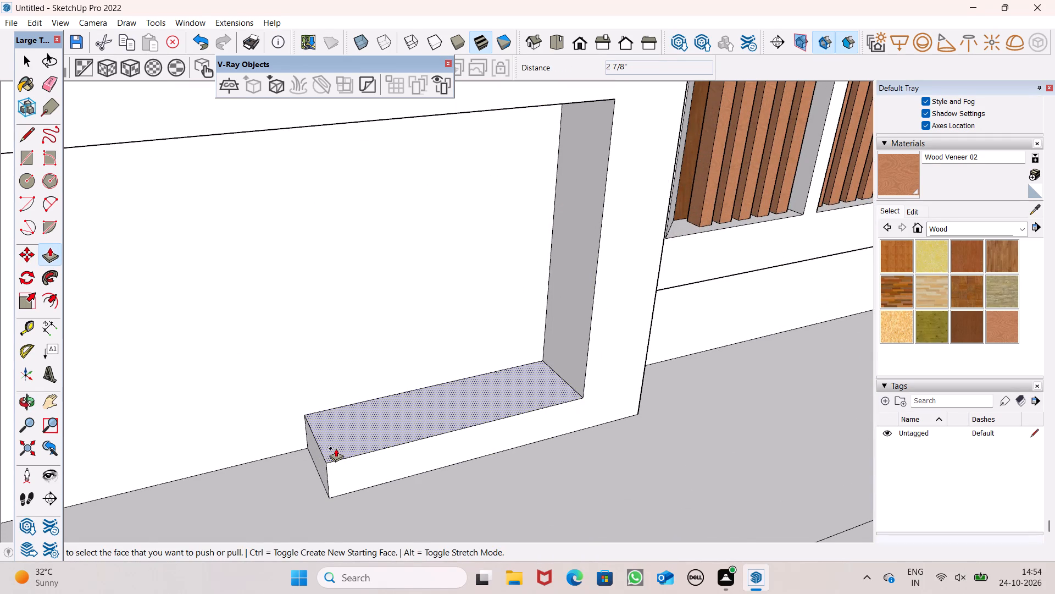
left_click_drag(336, 448, 329, 441)
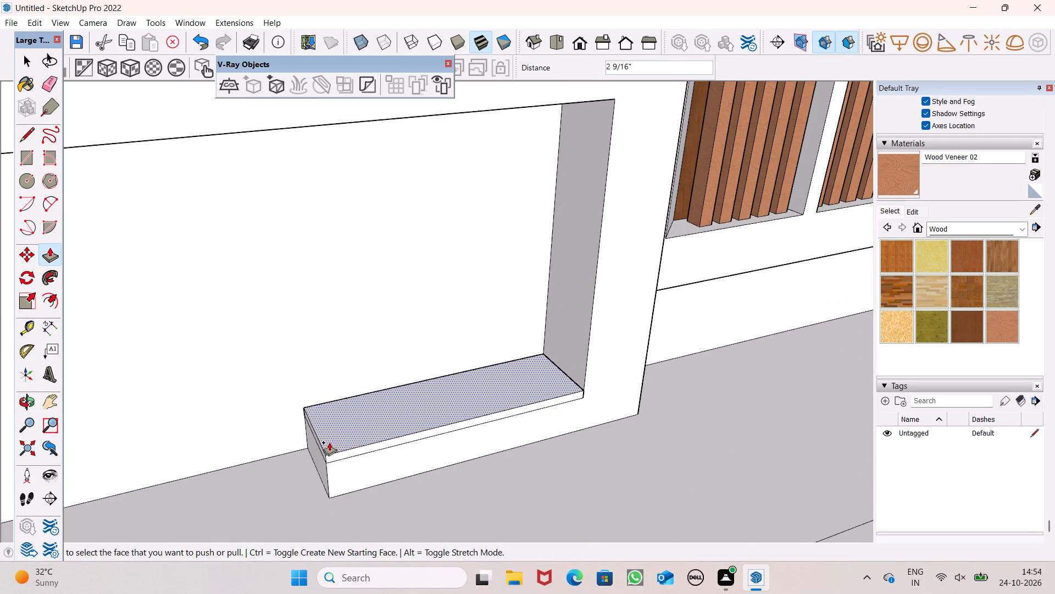
Make the ledge's top slab overhang by pulling its front face about 5/8" and its free end about 7/16", then adjust the front slightly.
scroll(303, 388, "down", 3)
middle_click_drag(314, 443, 326, 388)
scroll(324, 393, "up", 2)
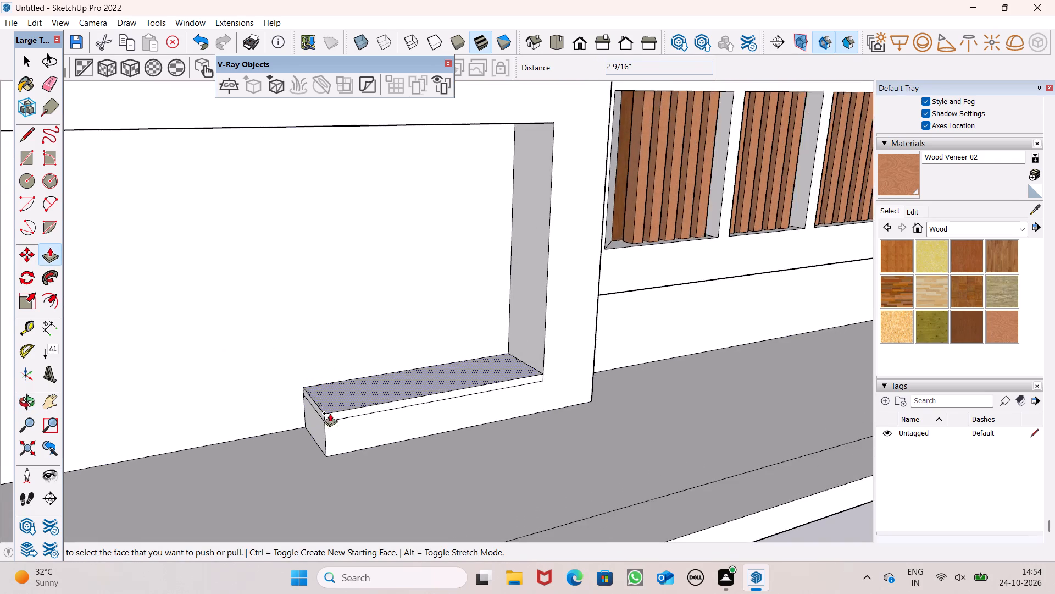
scroll(318, 437, "up", 5)
left_click(340, 412)
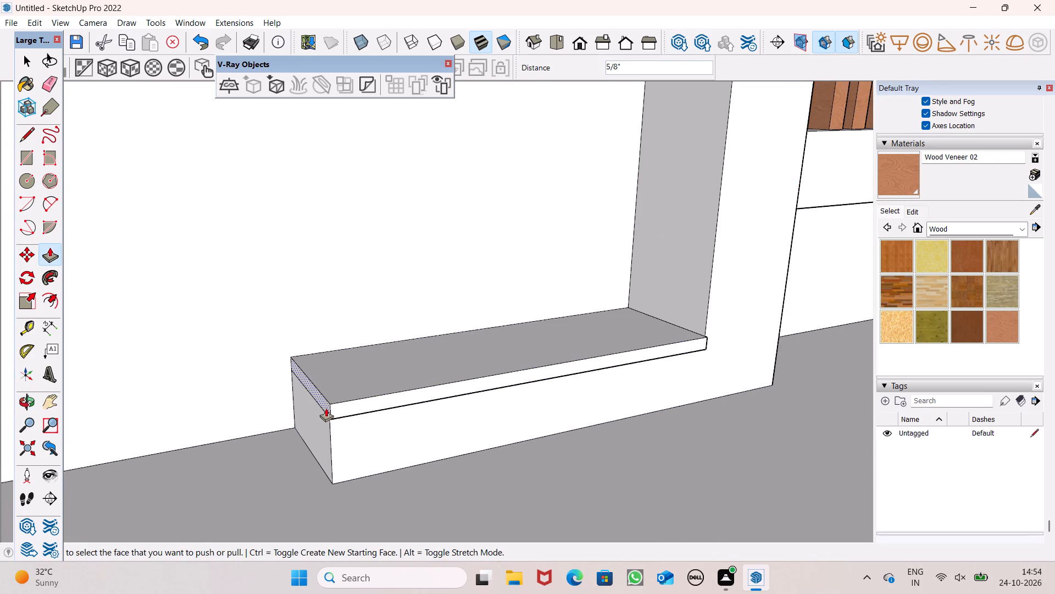
left_click(326, 408)
scroll(285, 389, "down", 4)
middle_click_drag(296, 420, 241, 302)
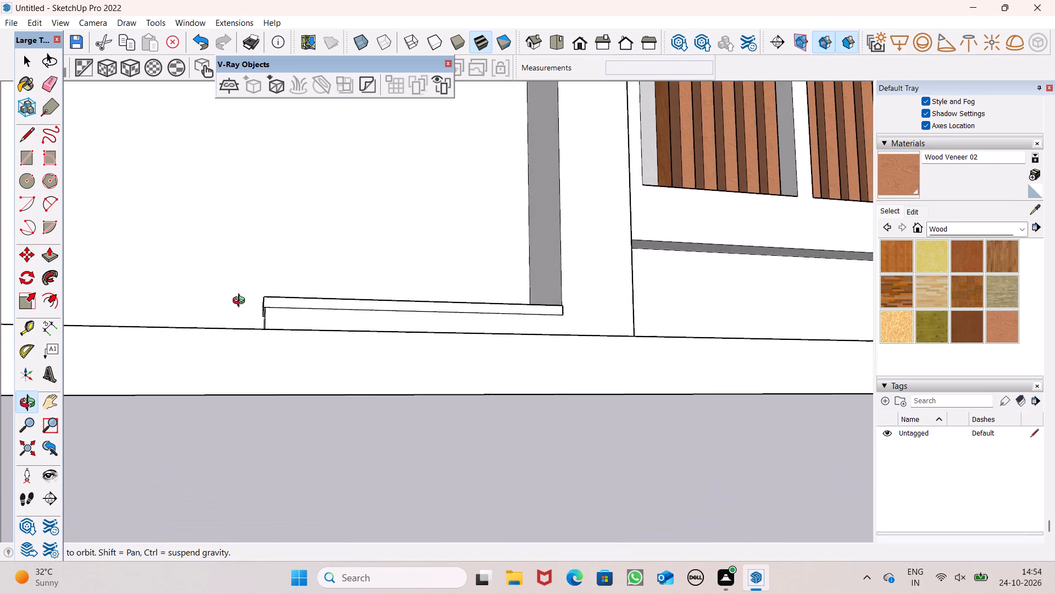
middle_click_drag(241, 302, 265, 503)
scroll(321, 508, "up", 2)
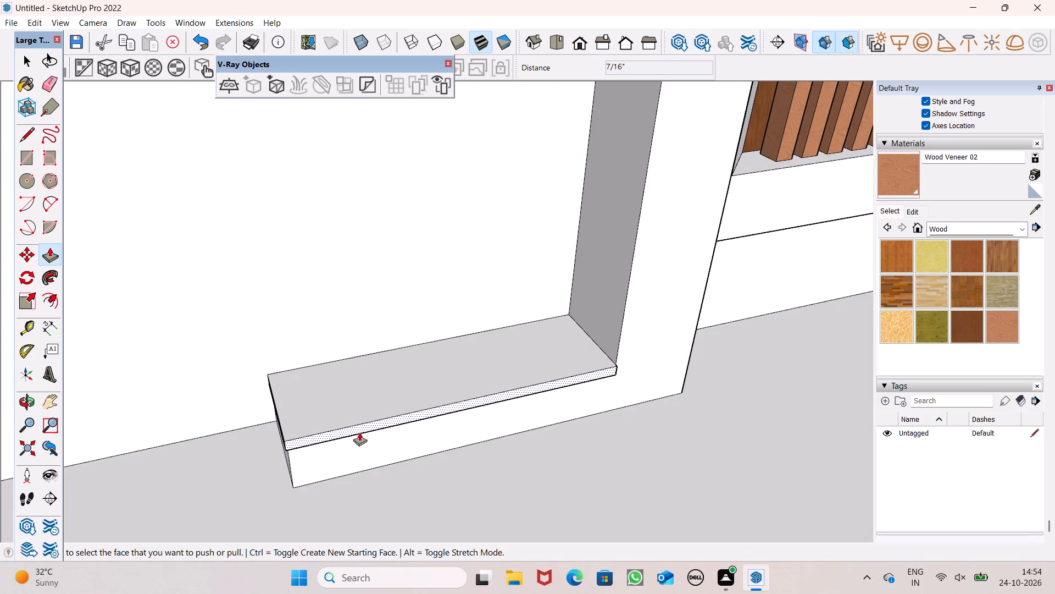
left_click_drag(359, 428, 362, 435)
key("space")
Examine the overhanging slab on the ledge and the finished border from several angles.
scroll(333, 409, "down", 6)
middle_click_drag(350, 436, 365, 290)
scroll(350, 434, "up", 1)
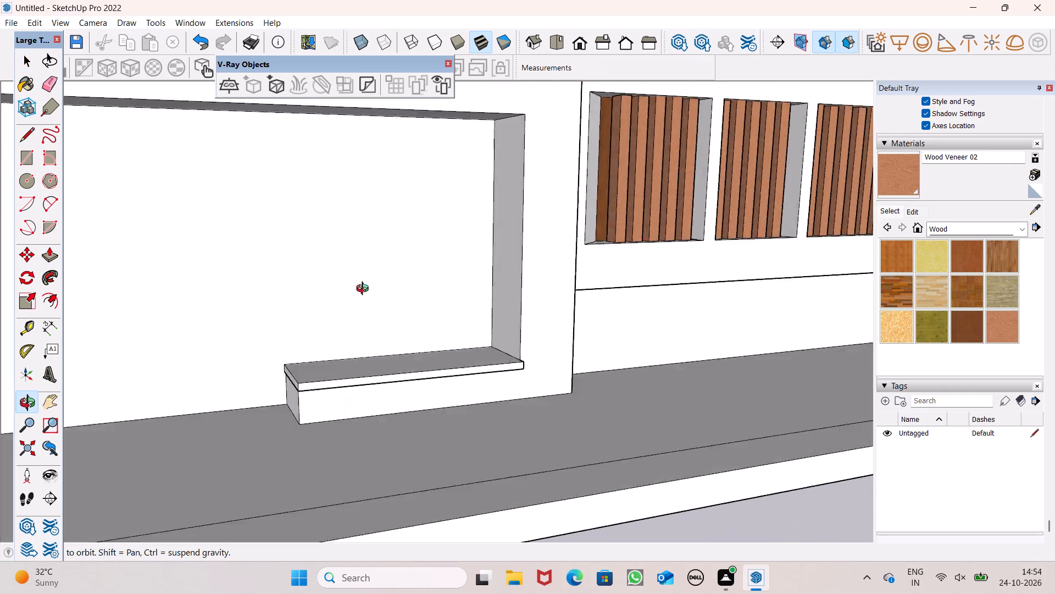
middle_click_drag(365, 290, 260, 370)
scroll(531, 349, "down", 1)
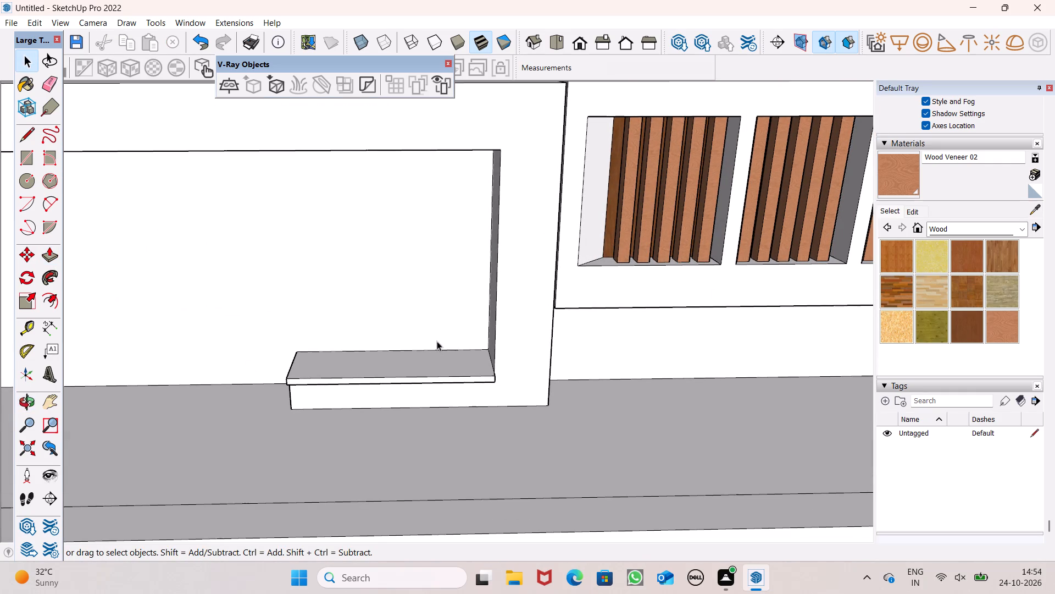
scroll(423, 350, "down", 5)
scroll(382, 313, "down", 2)
middle_click_drag(351, 338, 371, 313)
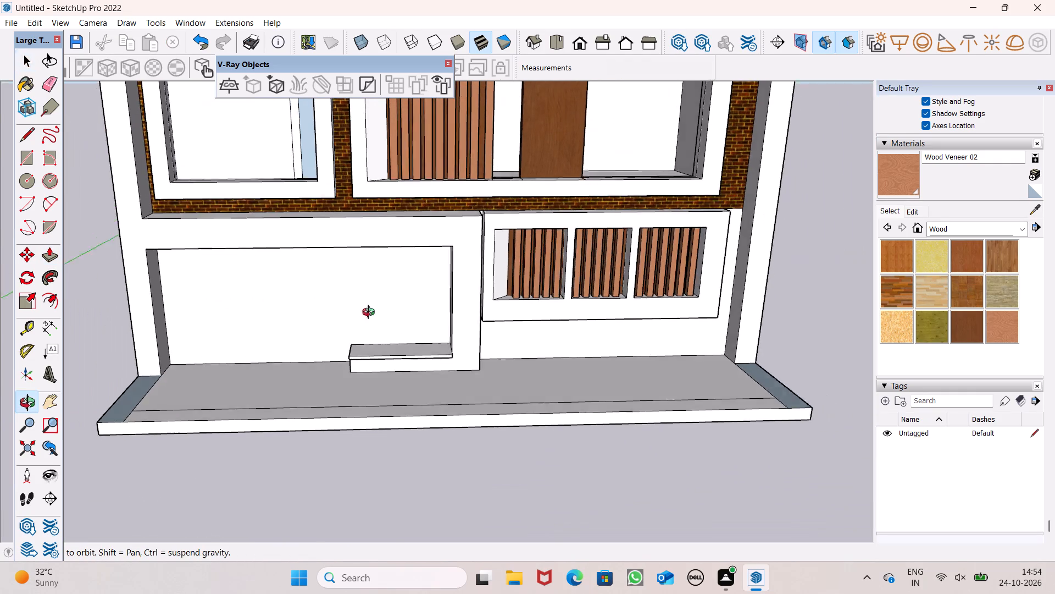
middle_click_drag(371, 313, 385, 307)
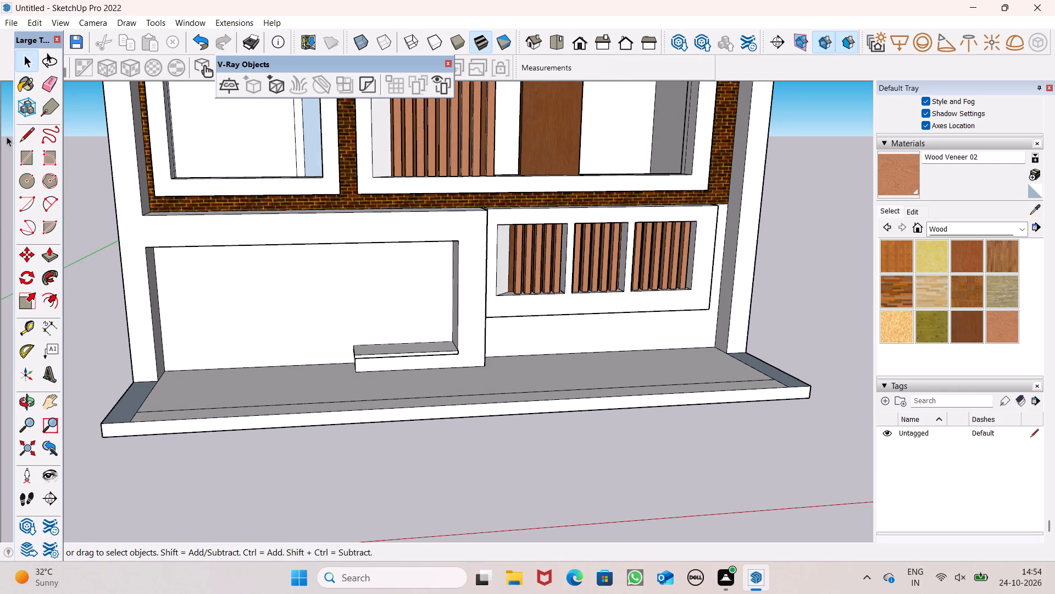
Draw a vertical line on the recessed wall from the slab's free back corner up to the underside of the horizontal band.
left_click_drag(22, 132, 27, 132)
scroll(273, 273, "up", 5)
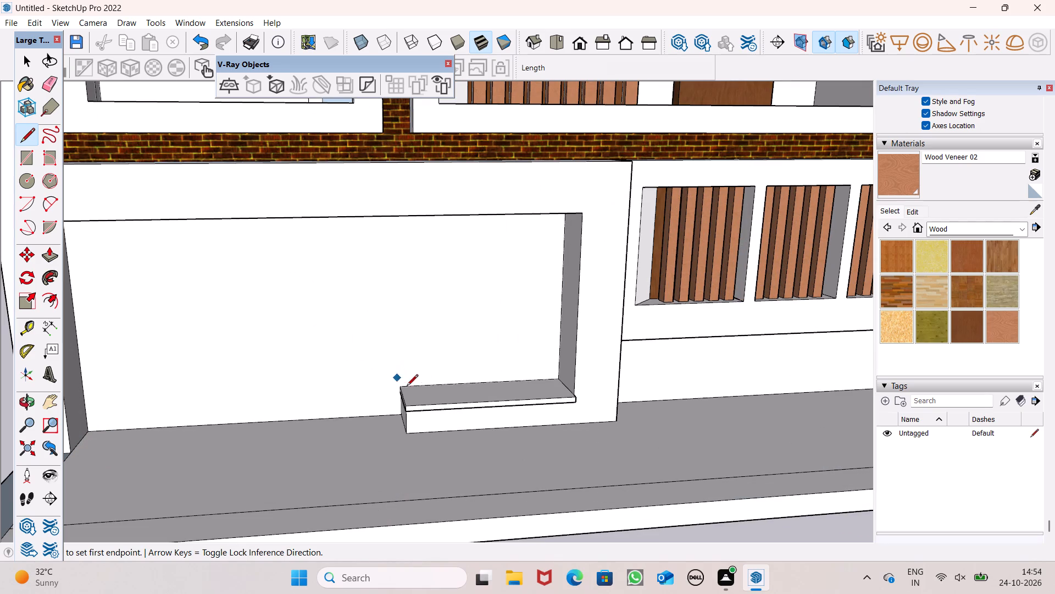
left_click_drag(401, 388, 409, 358)
middle_click_drag(415, 274, 402, 174)
scroll(402, 174, "up", 1)
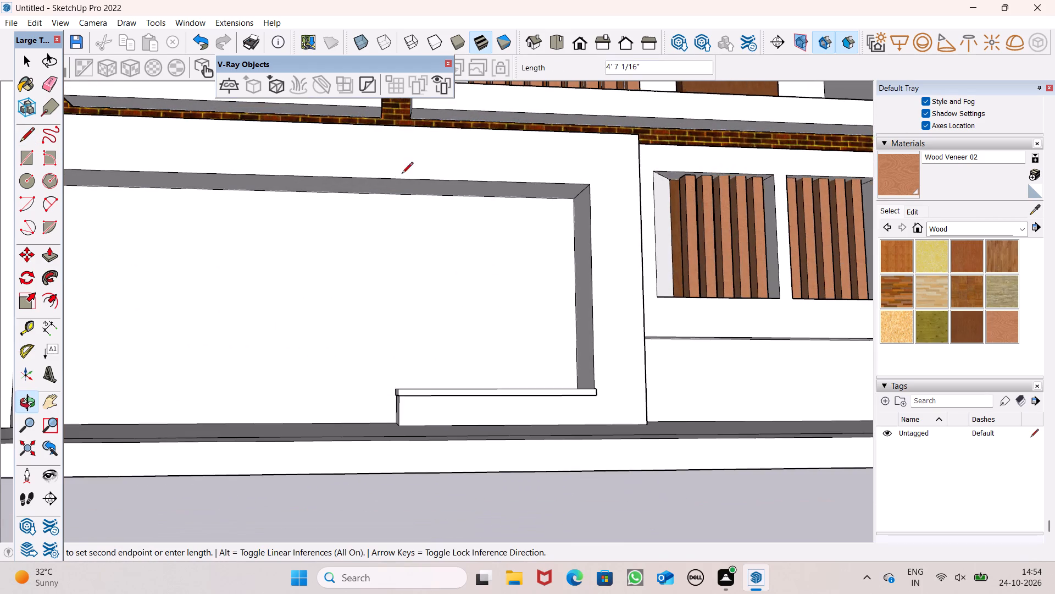
scroll(398, 193, "up", 2)
left_click(398, 193)
scroll(342, 175, "down", 3)
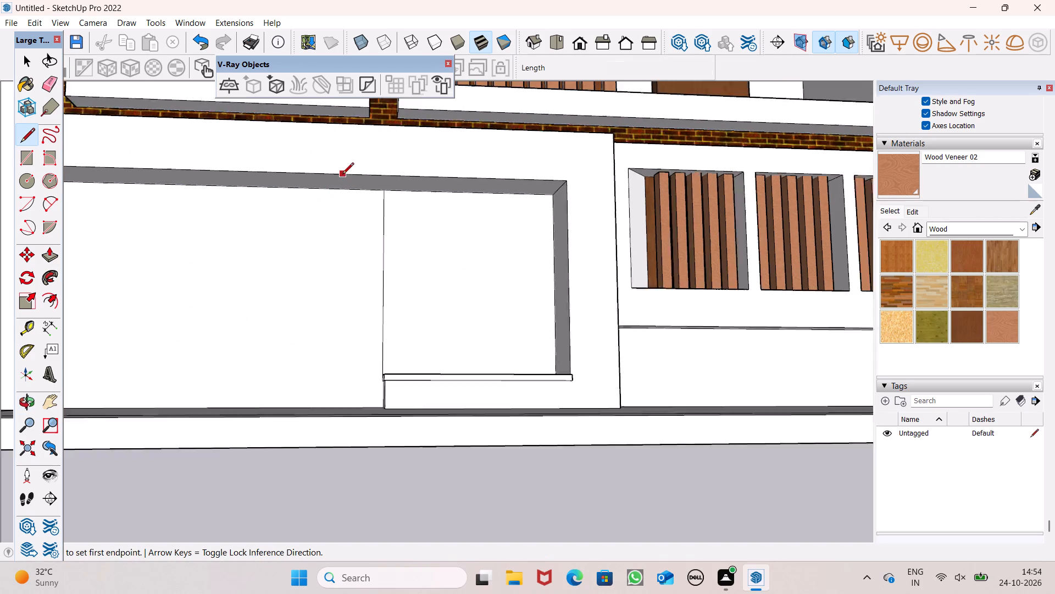
scroll(342, 175, "down", 5)
middle_click_drag(374, 244, 365, 366)
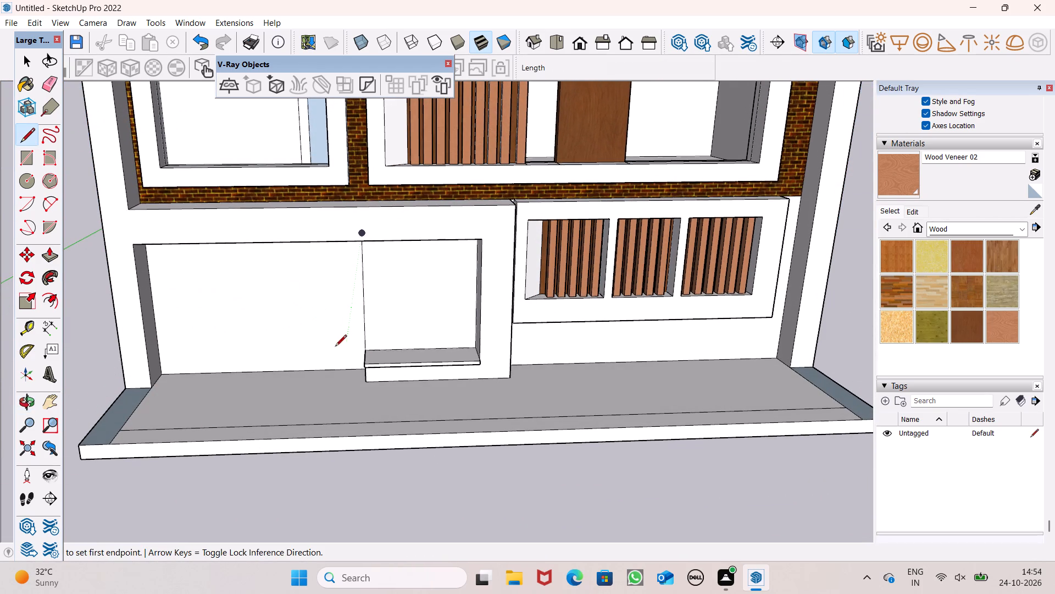
Draw a second vertical line on the recessed wall, left of the first, from the band's underside down to the floor, bounding a door-width panel.
scroll(334, 363, "up", 1)
middle_click_drag(334, 362, 408, 216)
scroll(357, 200, "up", 6)
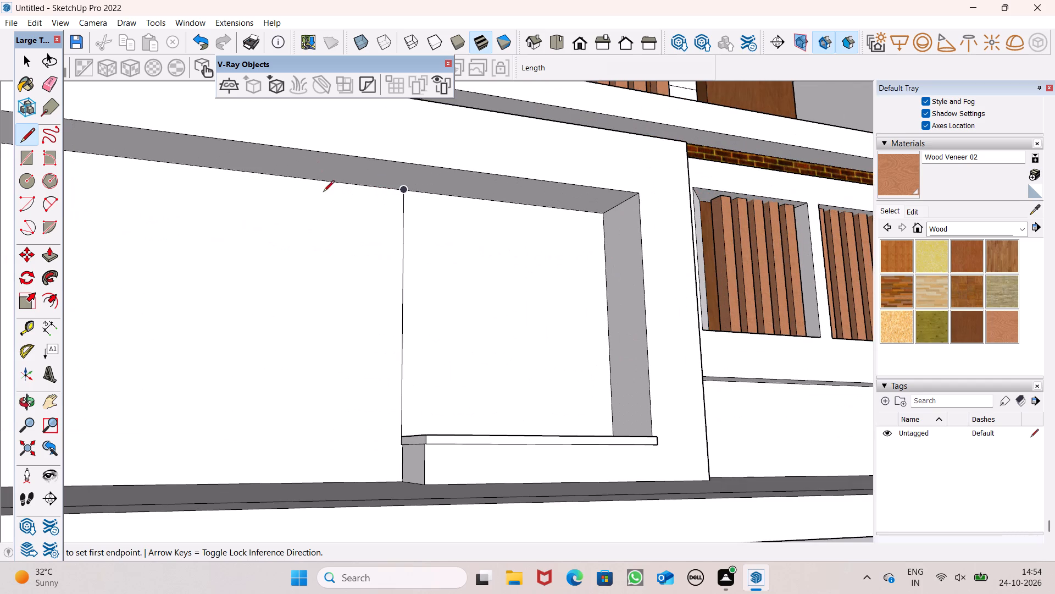
left_click(305, 178)
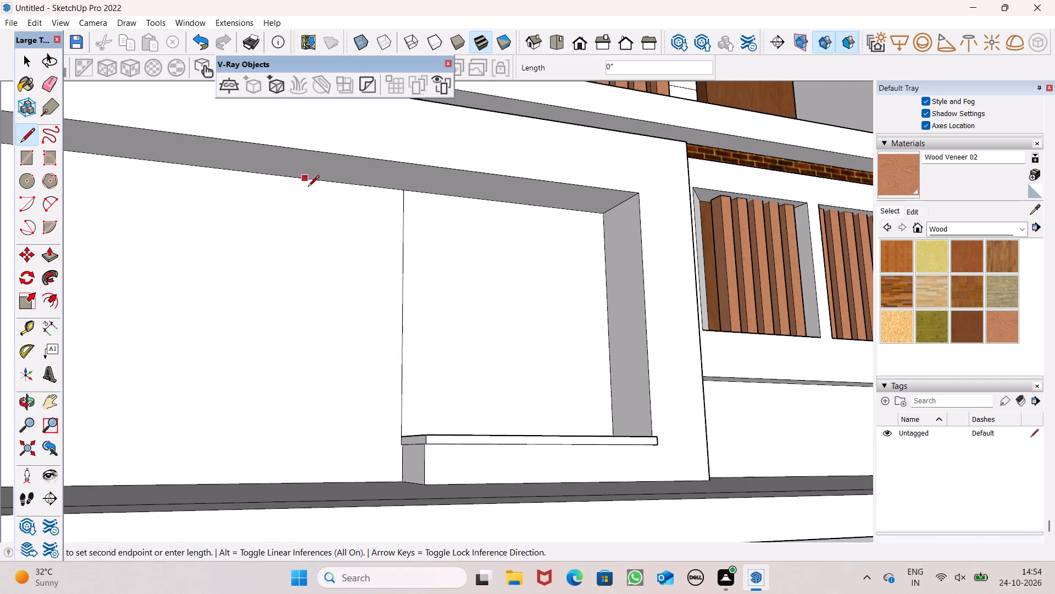
scroll(319, 215, "down", 8)
middle_click_drag(320, 260, 314, 422)
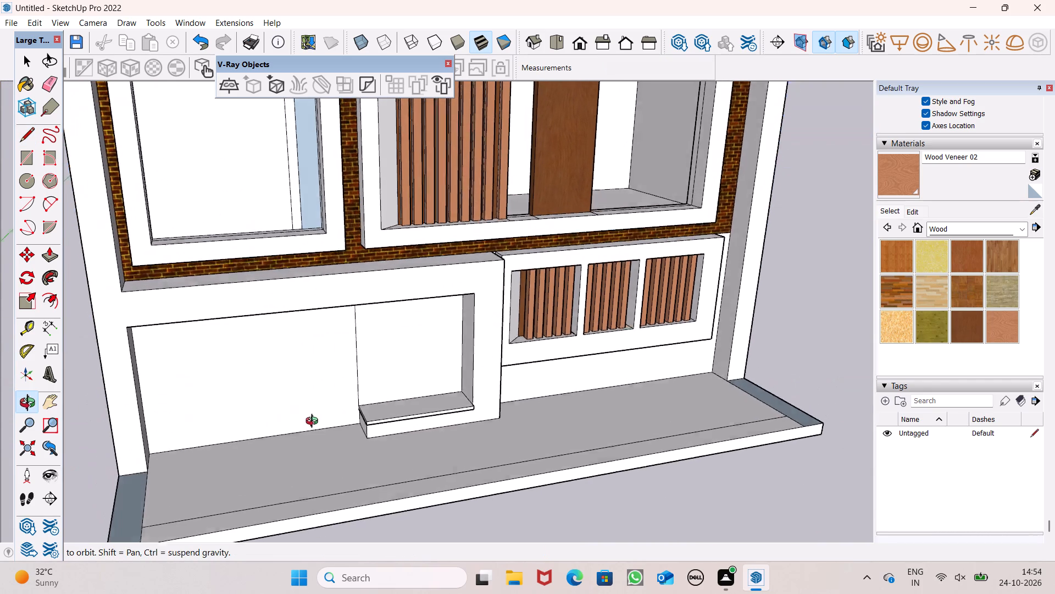
middle_click_drag(314, 422, 314, 424)
left_click(316, 443)
scroll(278, 365, "down", 4)
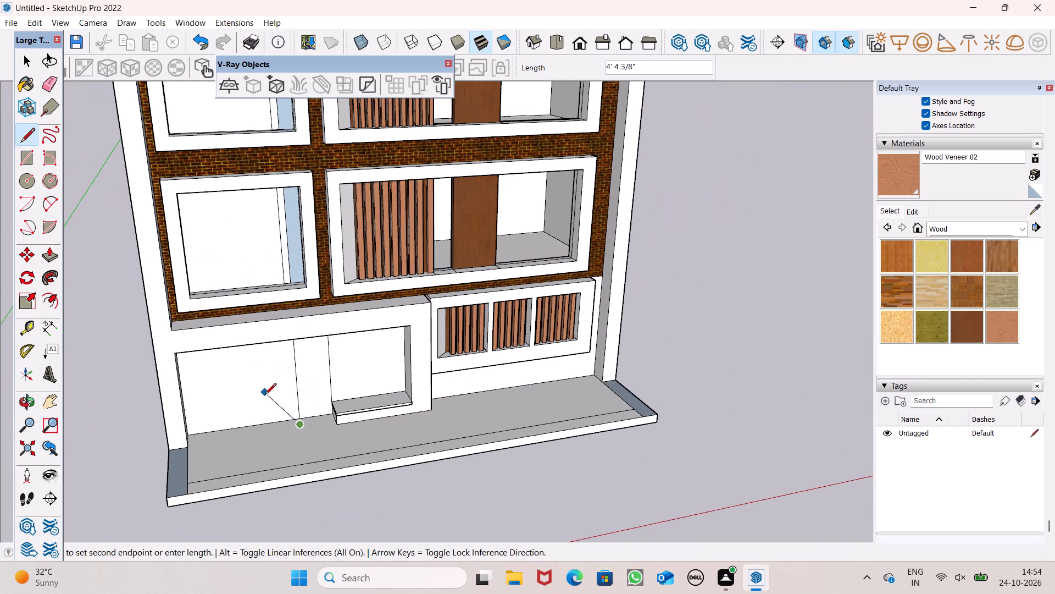
key("c")
key("space")
Paint the narrow panel between the two vertical lines with the Wood Veneer 01 material.
middle_click_drag(302, 405, 271, 316)
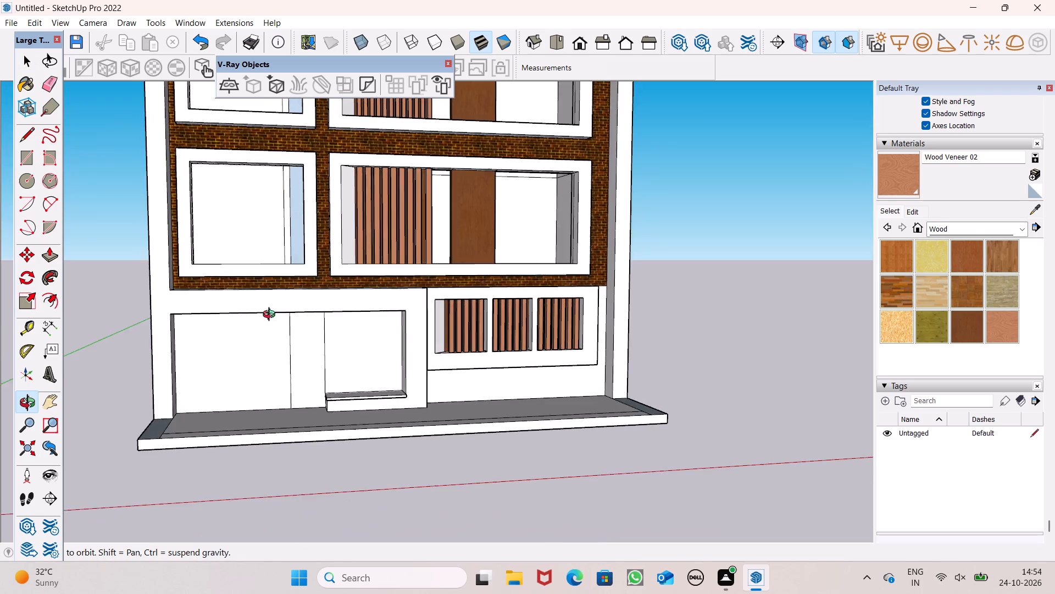
middle_click_drag(271, 316, 220, 325)
key("space")
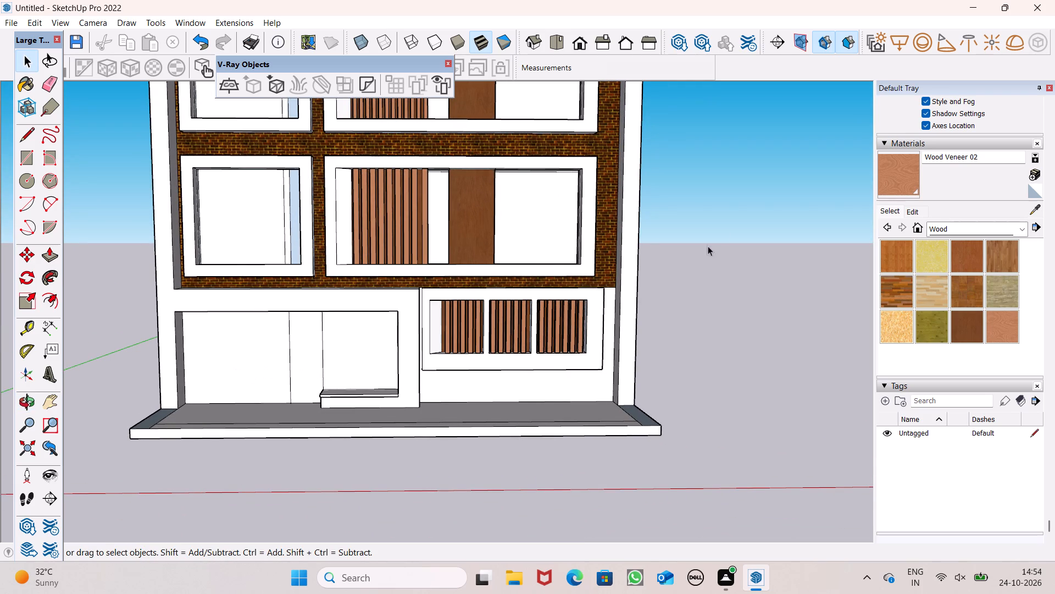
left_click(971, 328)
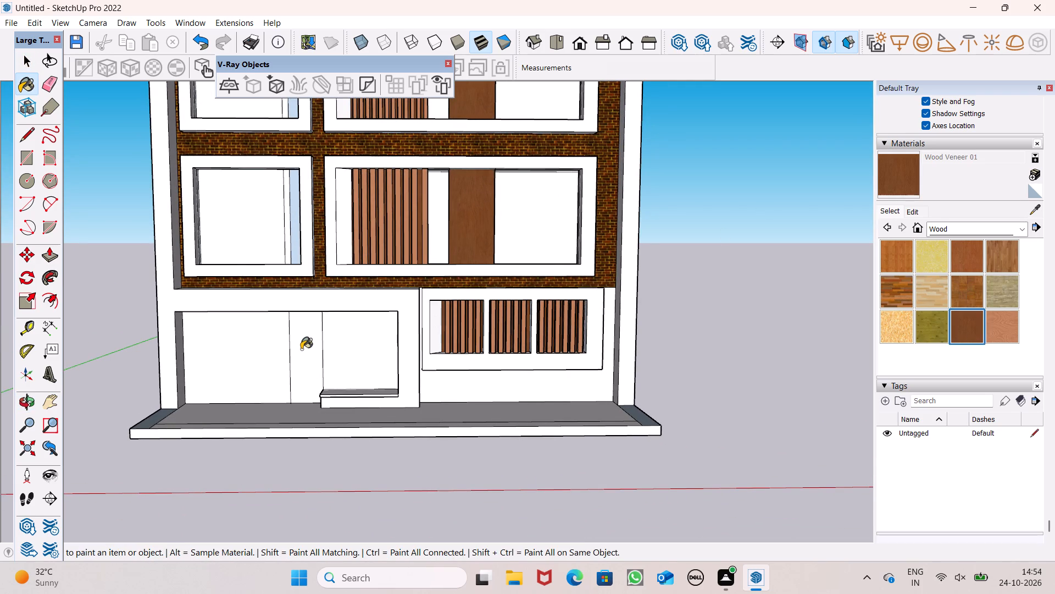
left_click(302, 348)
key("space")
Examine the veneered door panel in the context of the whole facade and up close within the recessed opening.
scroll(363, 289, "down", 1)
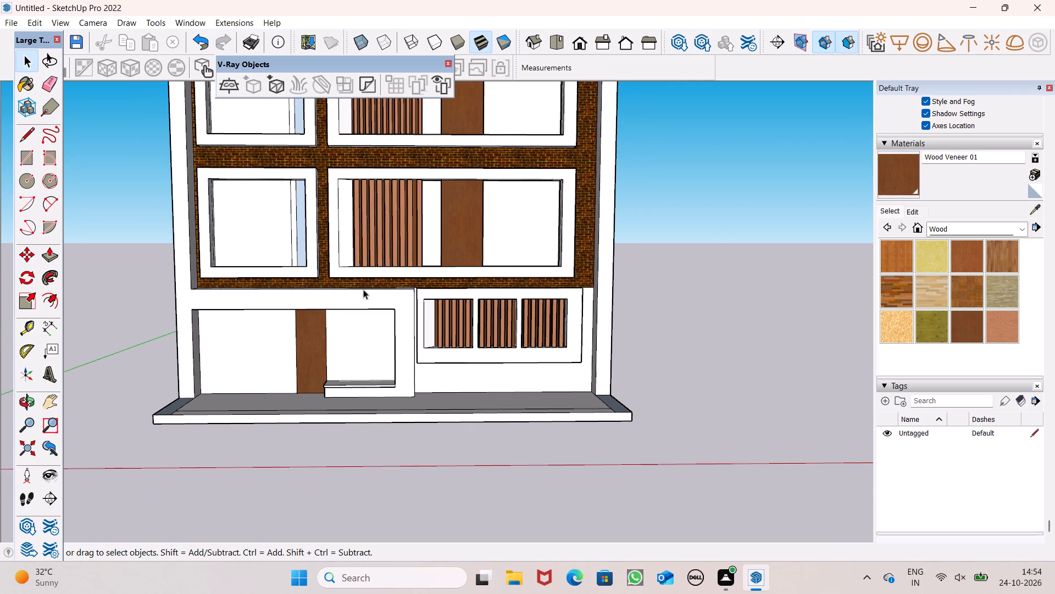
scroll(363, 289, "down", 1)
scroll(301, 337, "down", 1)
middle_click_drag(319, 386, 319, 377)
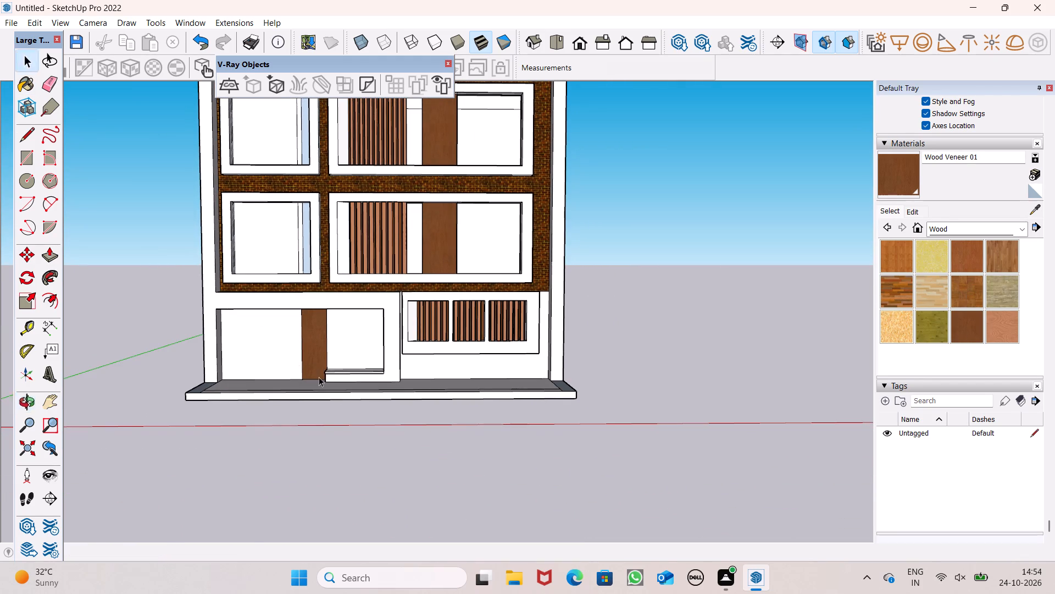
scroll(319, 366, "down", 1)
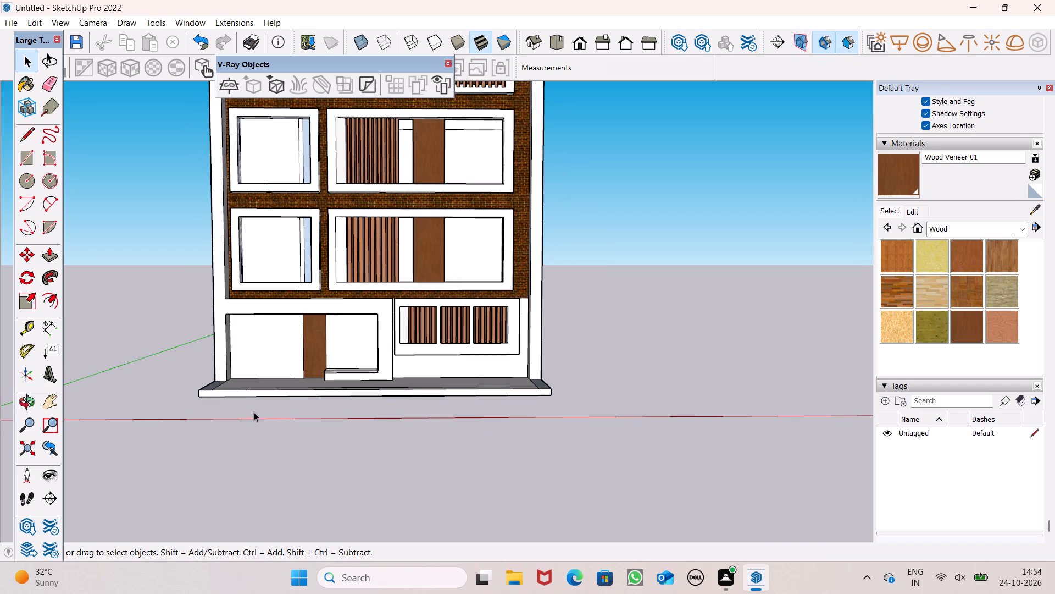
scroll(254, 411, "up", 5)
scroll(256, 324, "up", 7)
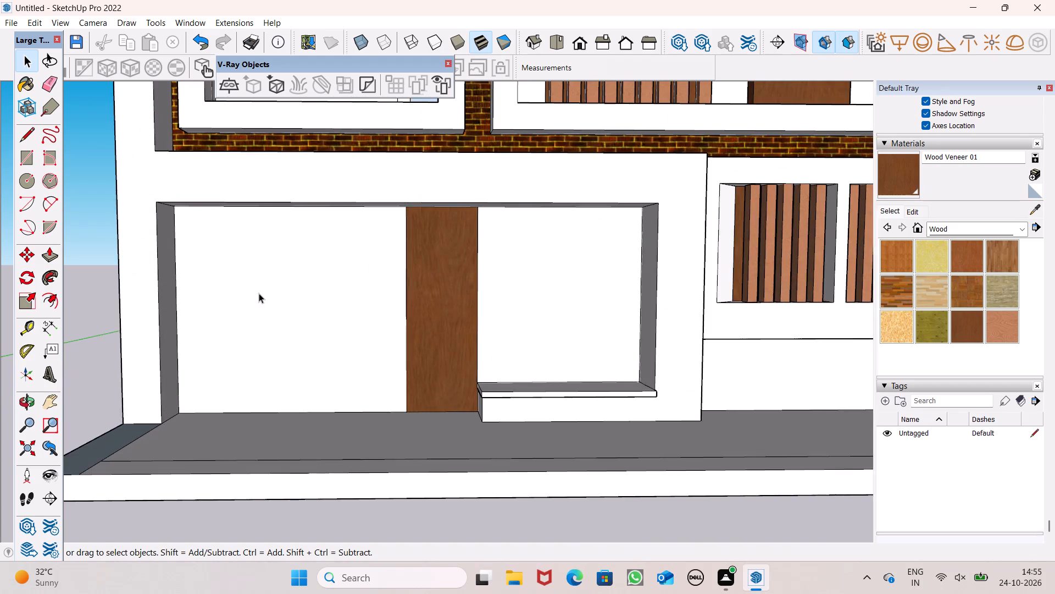
scroll(259, 293, "up", 1)
middle_click_drag(259, 293, 279, 240)
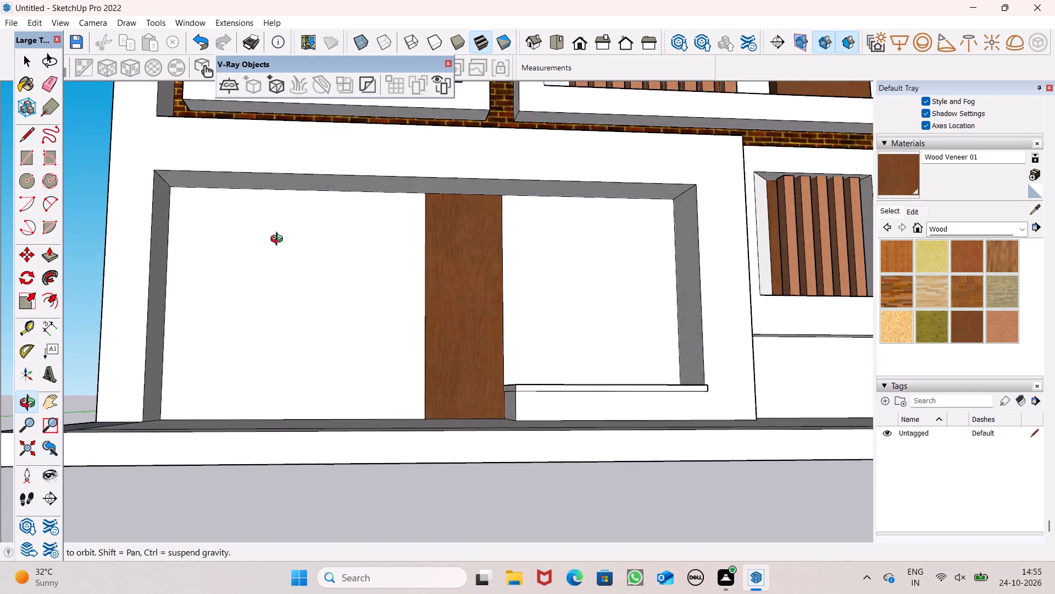
middle_click_drag(279, 240, 312, 284)
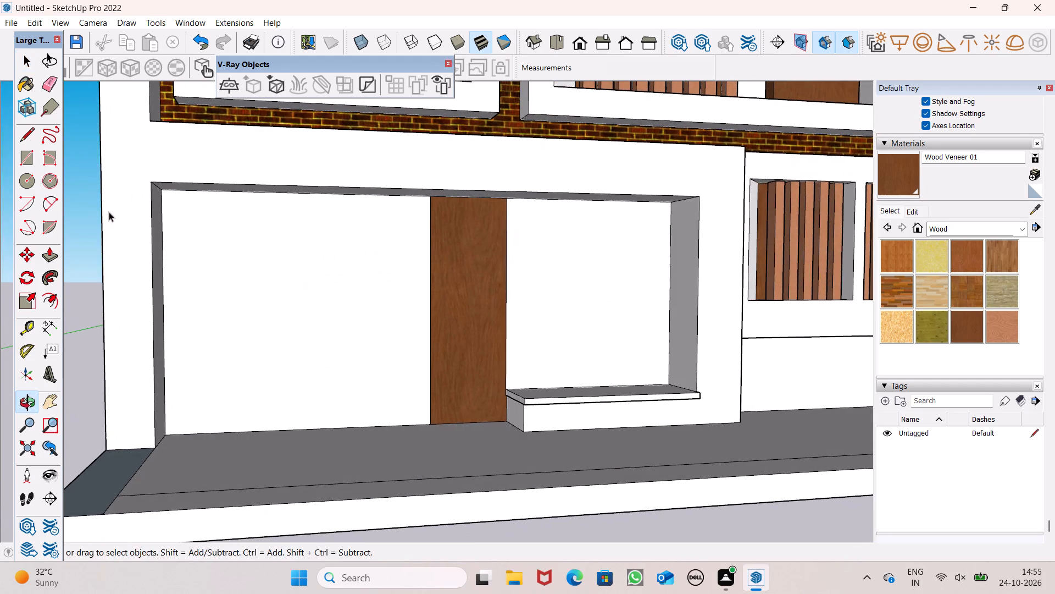
Draw a horizontal rectangle about 3 3/4" by 9' 3/4" near the top of the blank wall, from the recess side to the wood panel.
left_click(24, 160)
scroll(303, 213, "down", 2)
middle_click_drag(418, 273, 390, 265)
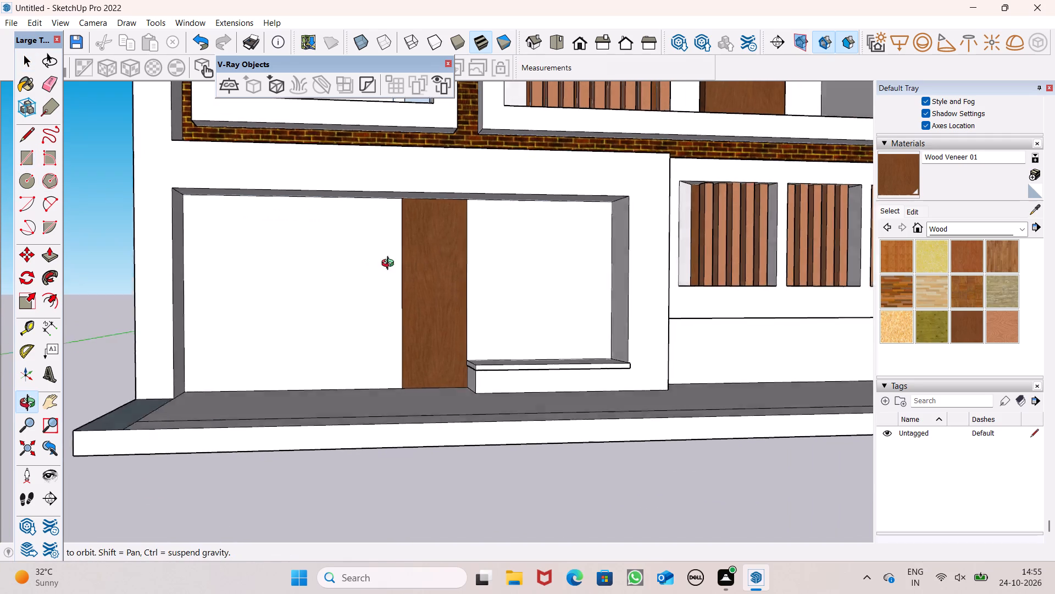
middle_click_drag(390, 265, 382, 248)
scroll(261, 228, "up", 5)
scroll(257, 224, "down", 2)
scroll(247, 215, "up", 1)
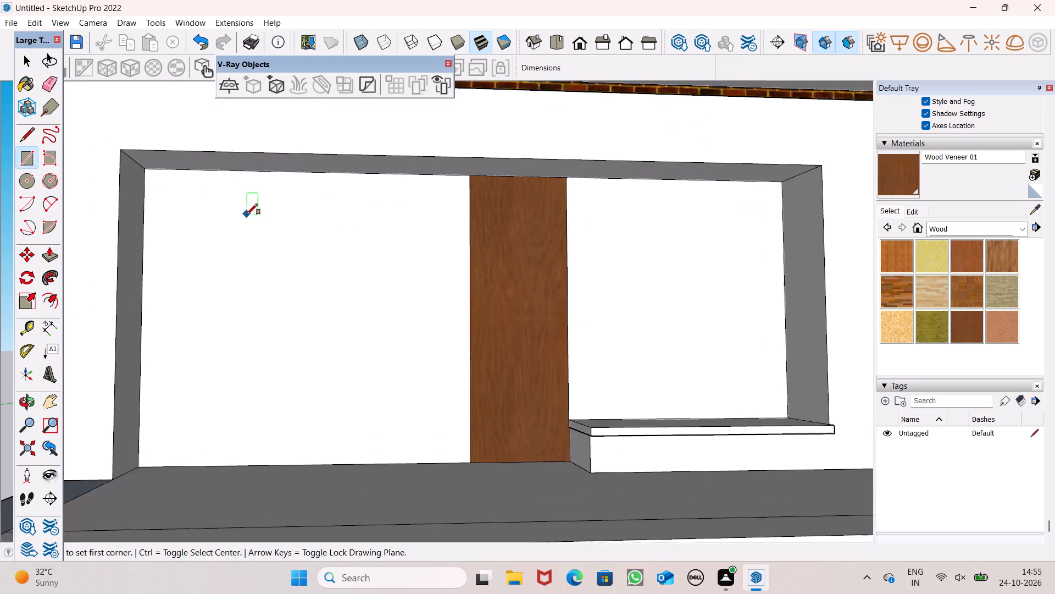
scroll(247, 215, "up", 3)
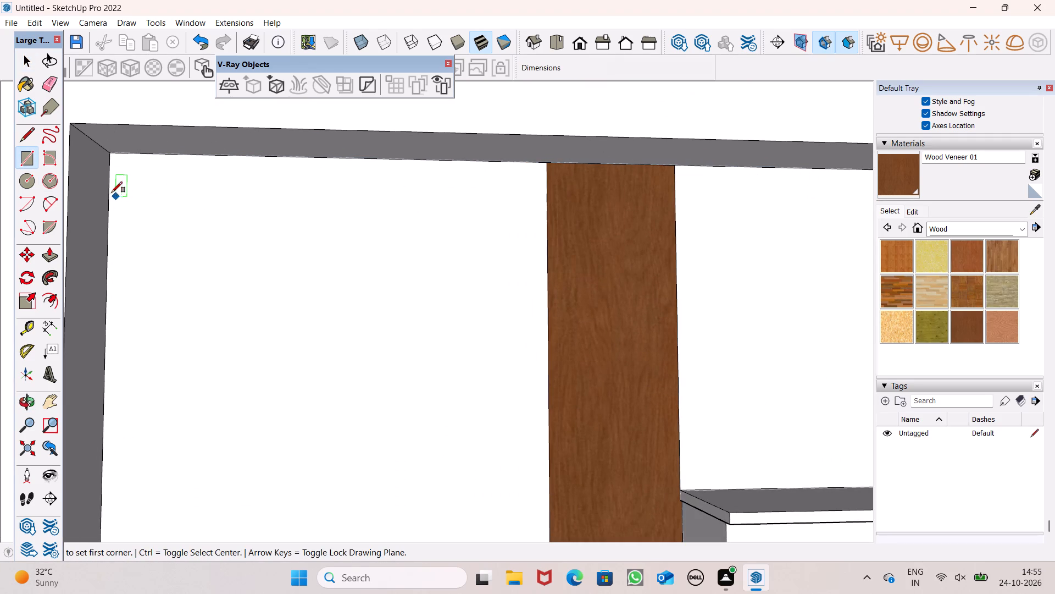
left_click(110, 186)
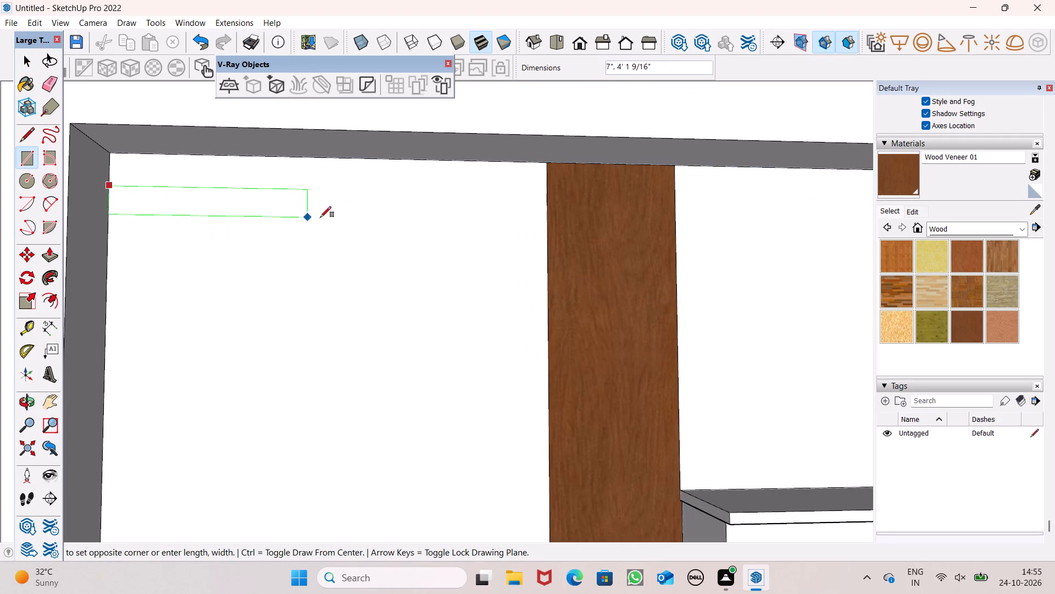
left_click(542, 208)
scroll(327, 227, "down", 7)
key("space")
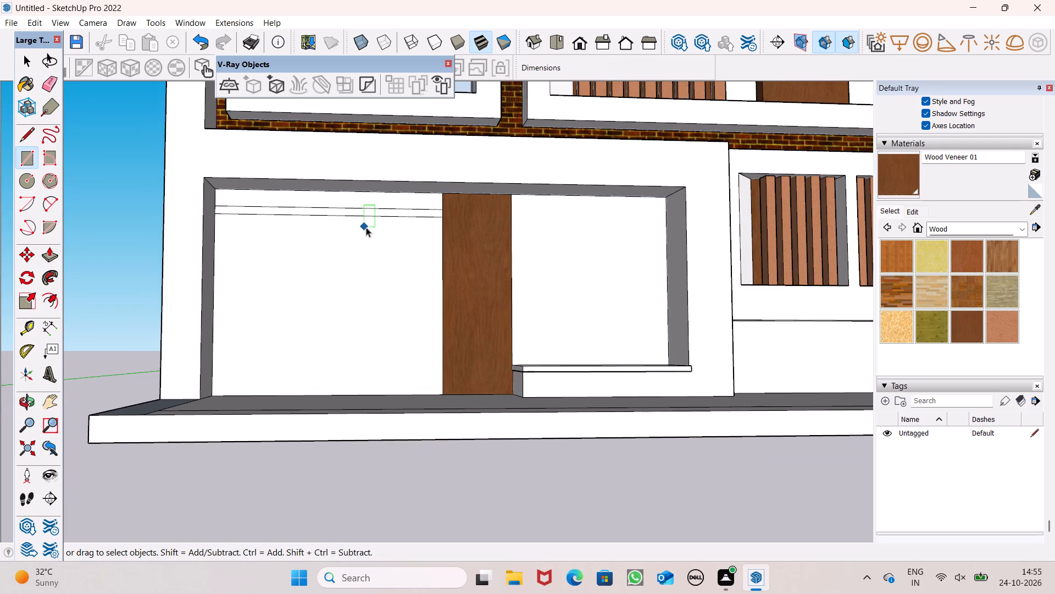
Select the thin horizontal strip with its edges and move it slightly down along the blue axis.
scroll(356, 205, "up", 4)
double_click(357, 213)
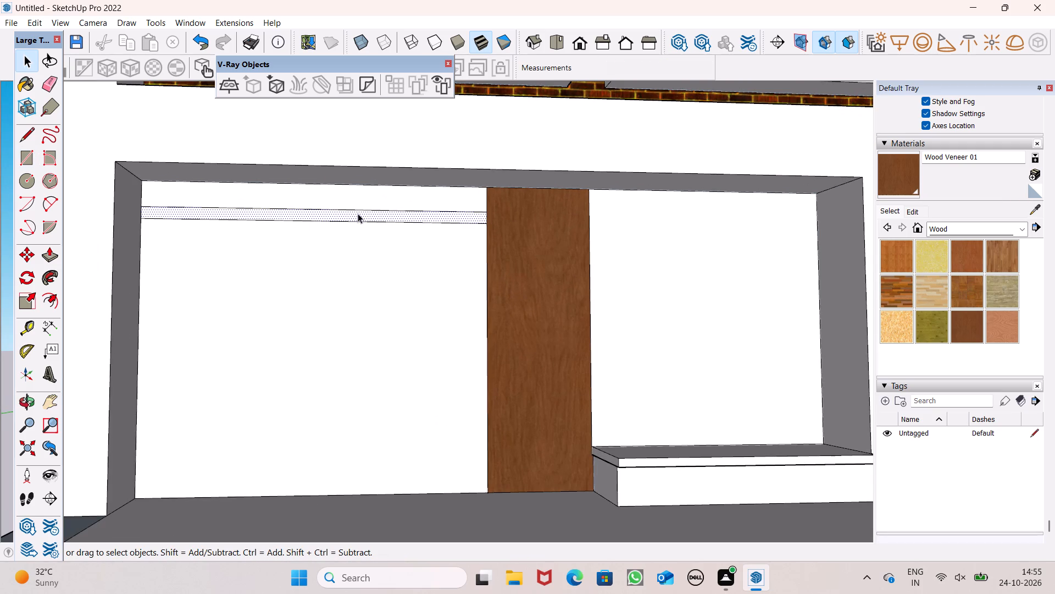
double_click(337, 211)
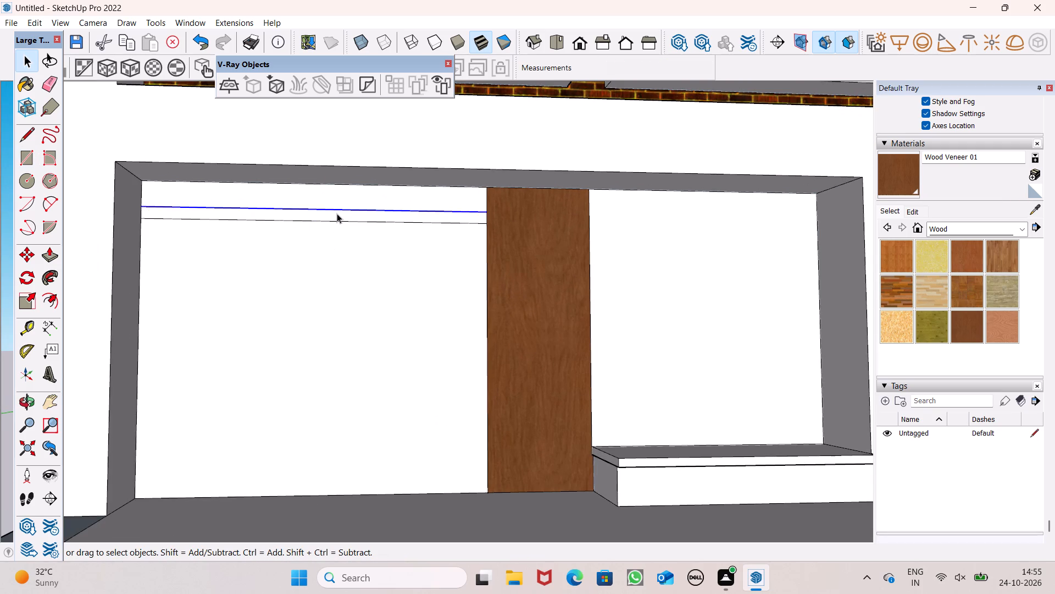
double_click(337, 215)
key("m")
key("Return")
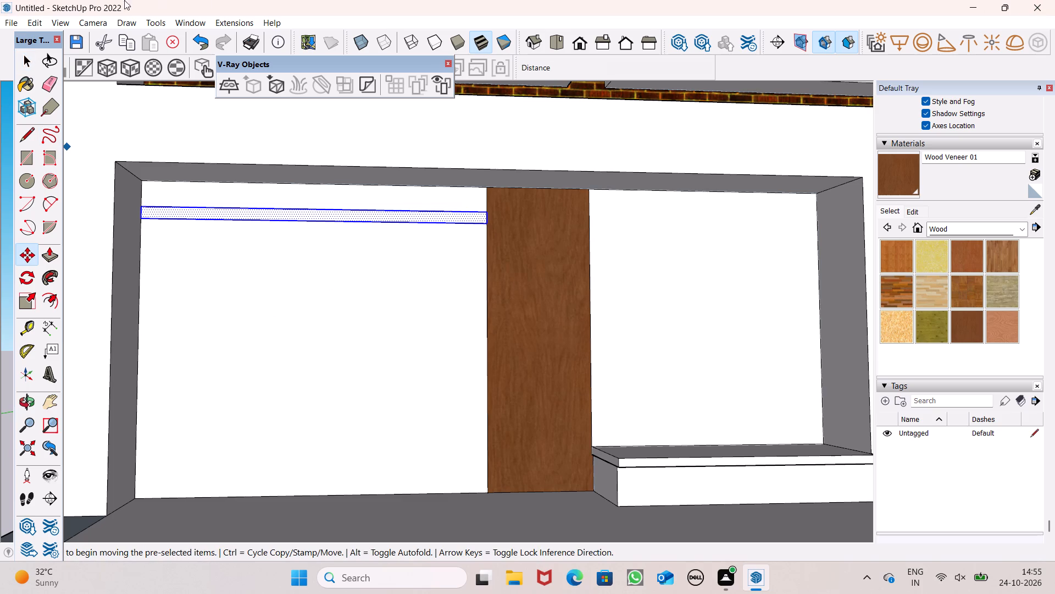
left_click(323, 222)
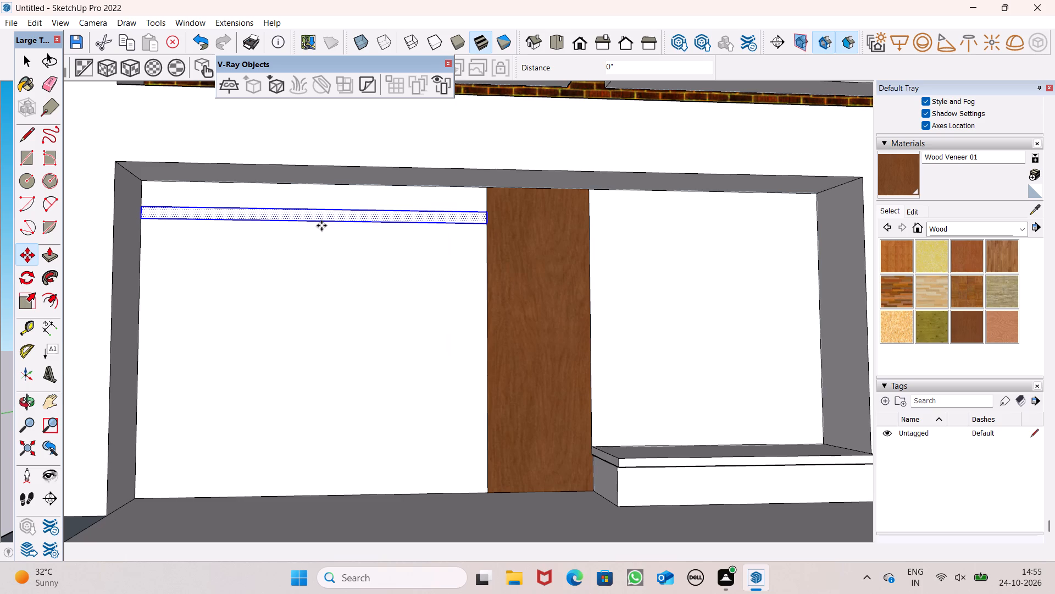
left_click_drag(322, 223, 314, 251)
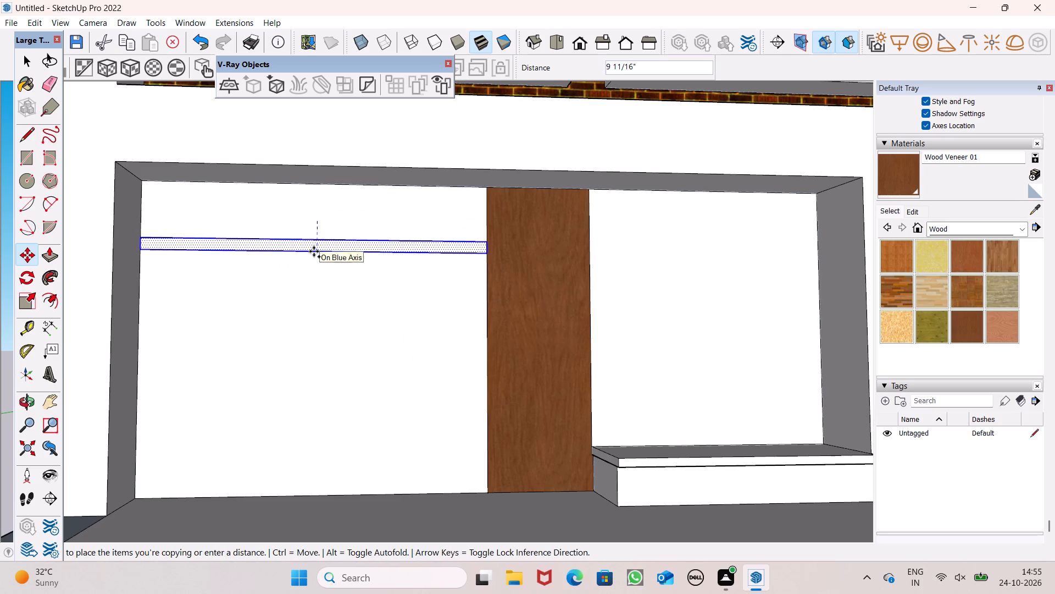
left_click_drag(314, 251, 324, 245)
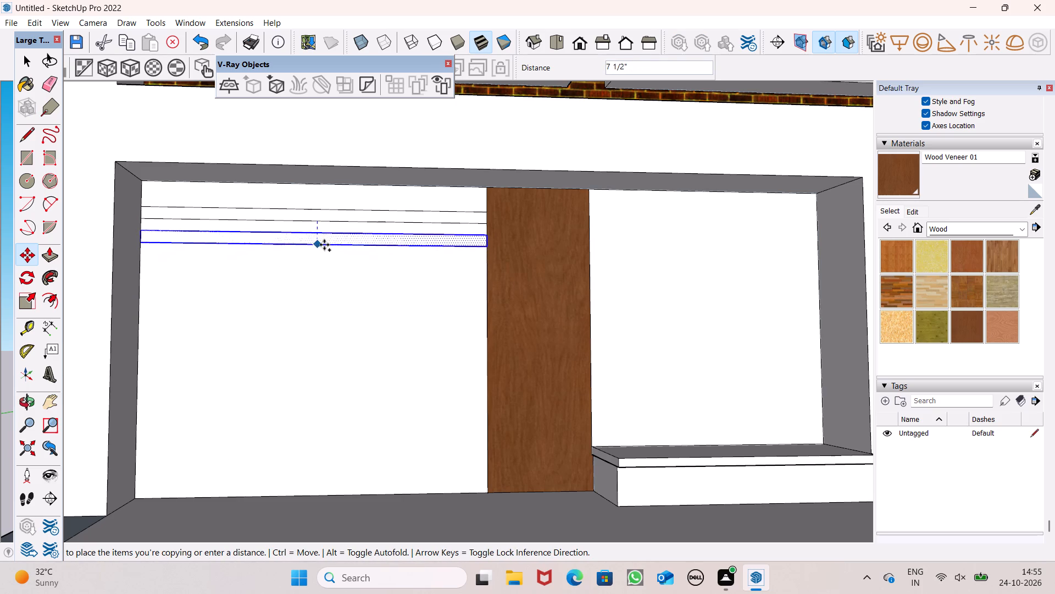
left_click_drag(324, 245, 323, 237)
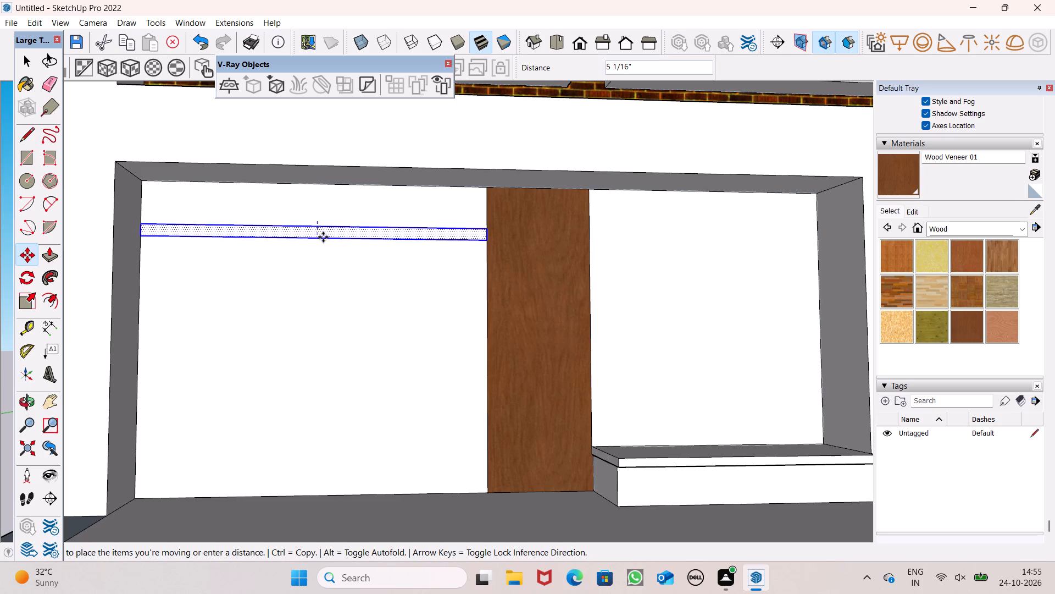
left_click_drag(323, 237, 322, 229)
Copy the horizontal strip about 3 1/2 feet straight down the wall along the blue axis.
left_click_drag(322, 229, 304, 385)
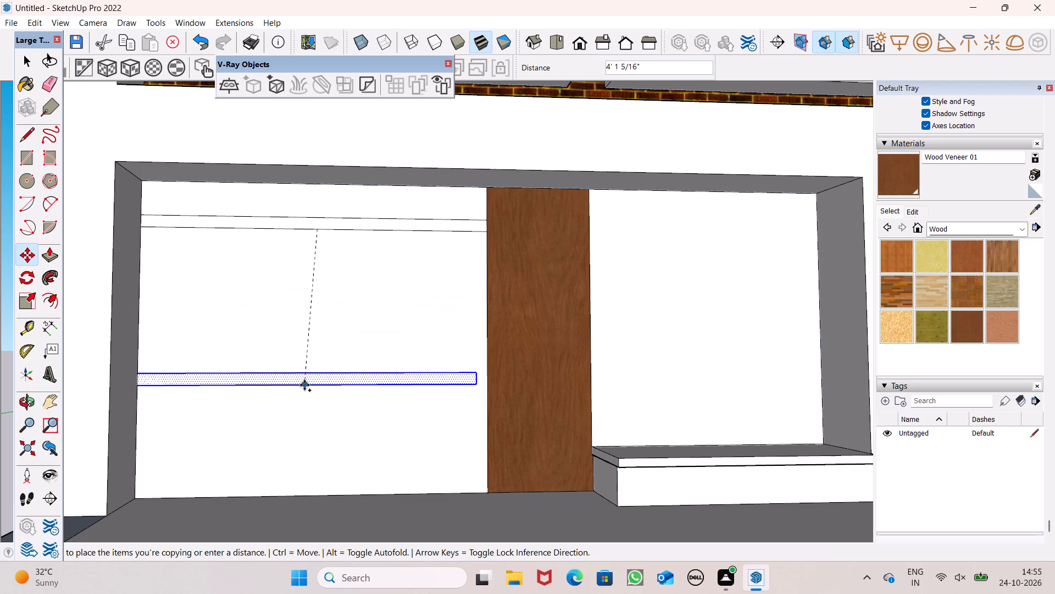
left_click_drag(304, 385, 310, 376)
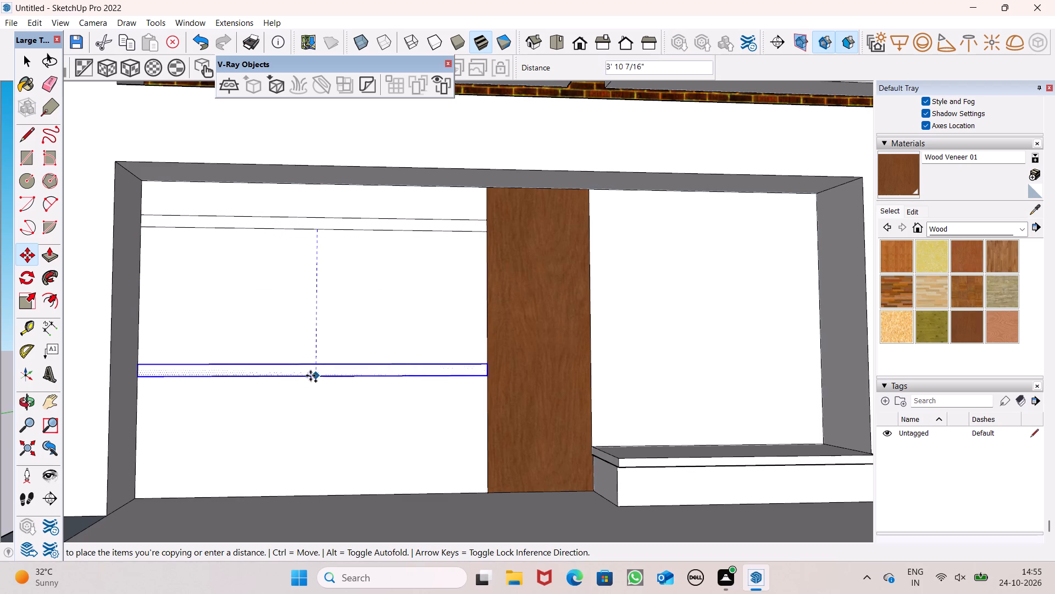
left_click_drag(310, 376, 313, 363)
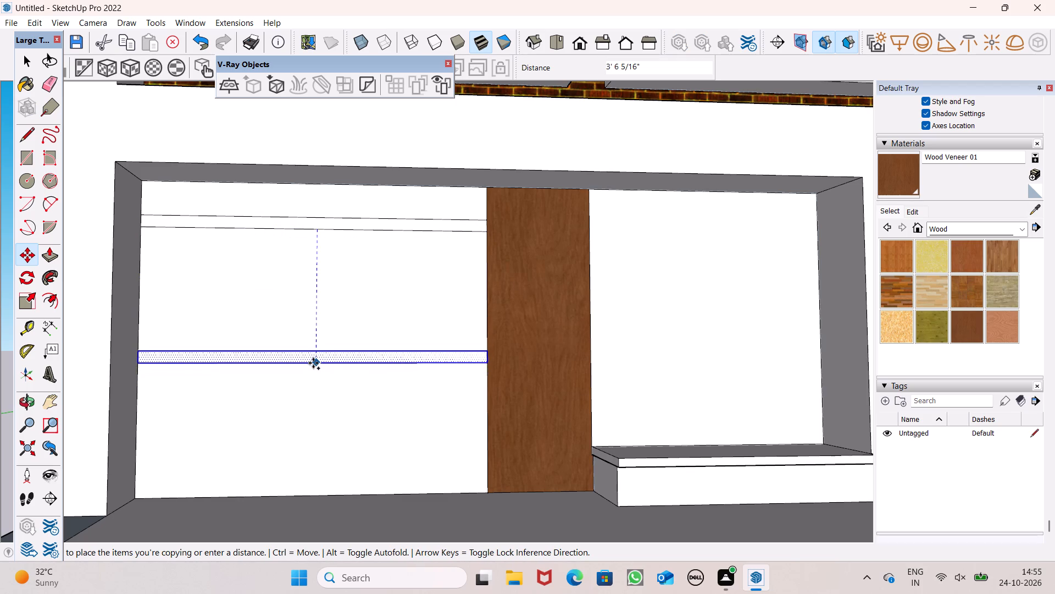
left_click_drag(313, 363, 313, 359)
Add two more strip copies below the lower one, spaced about 8" and about 6 1/2" down the blue axis.
left_click_drag(312, 358, 312, 387)
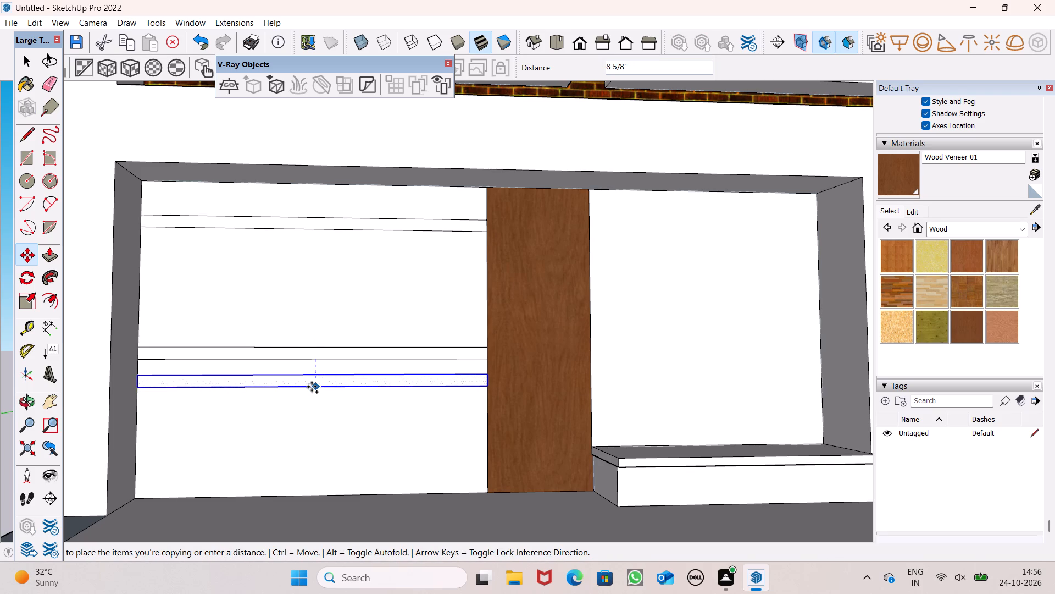
left_click_drag(312, 387, 309, 385)
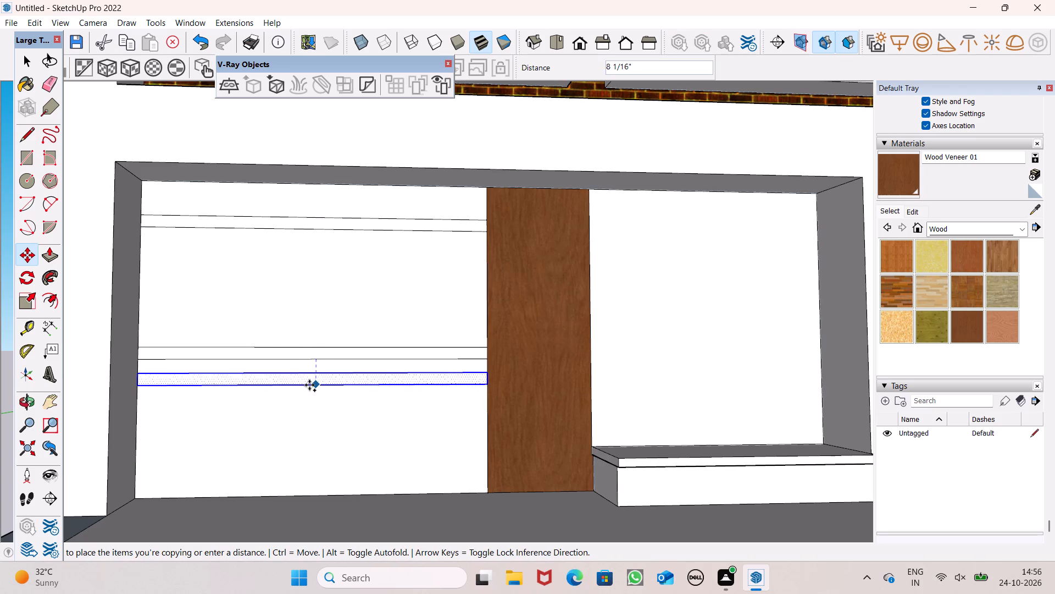
left_click_drag(309, 385, 311, 383)
left_click_drag(315, 387, 315, 410)
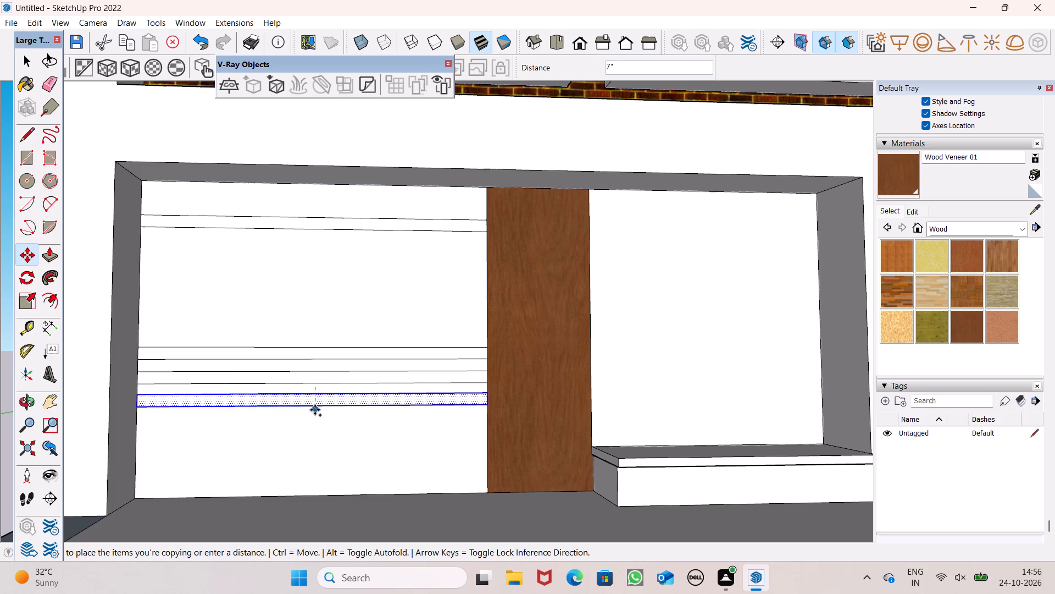
left_click_drag(315, 410, 314, 410)
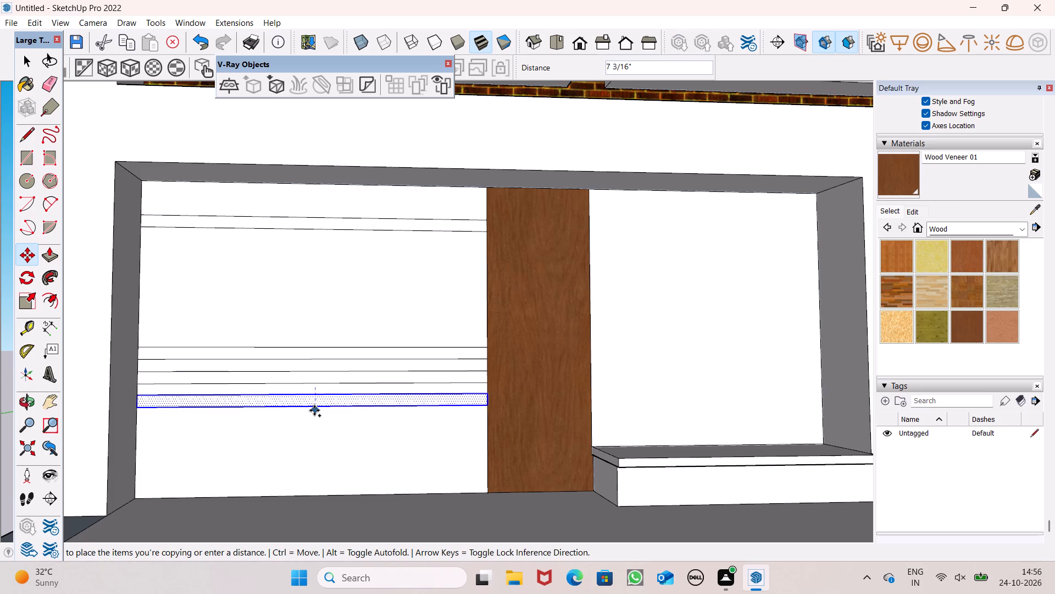
left_click_drag(314, 410, 311, 408)
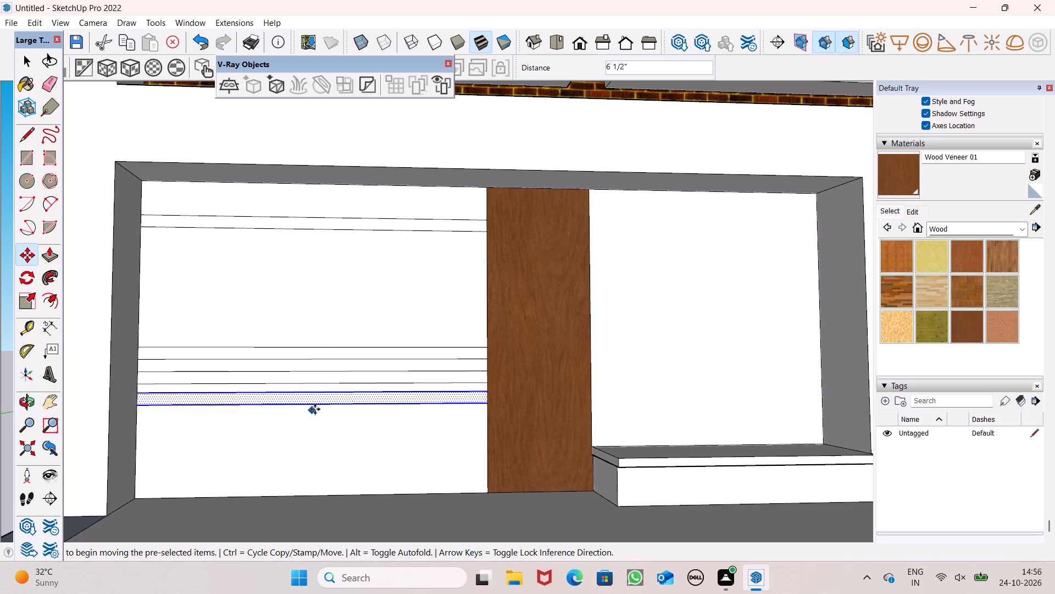
left_click(321, 407)
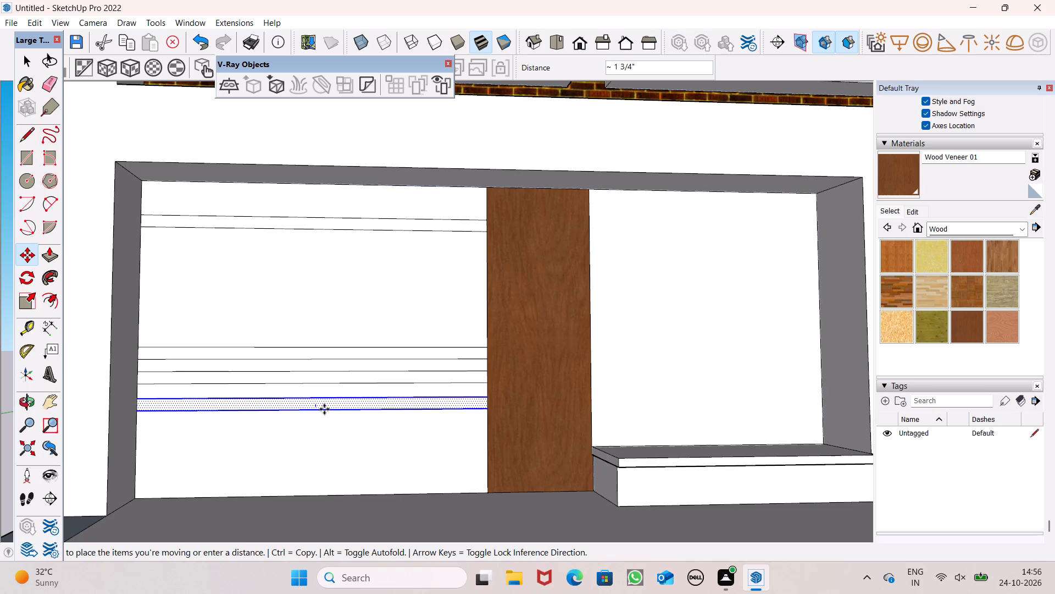
scroll(348, 300, "down", 7)
key("space")
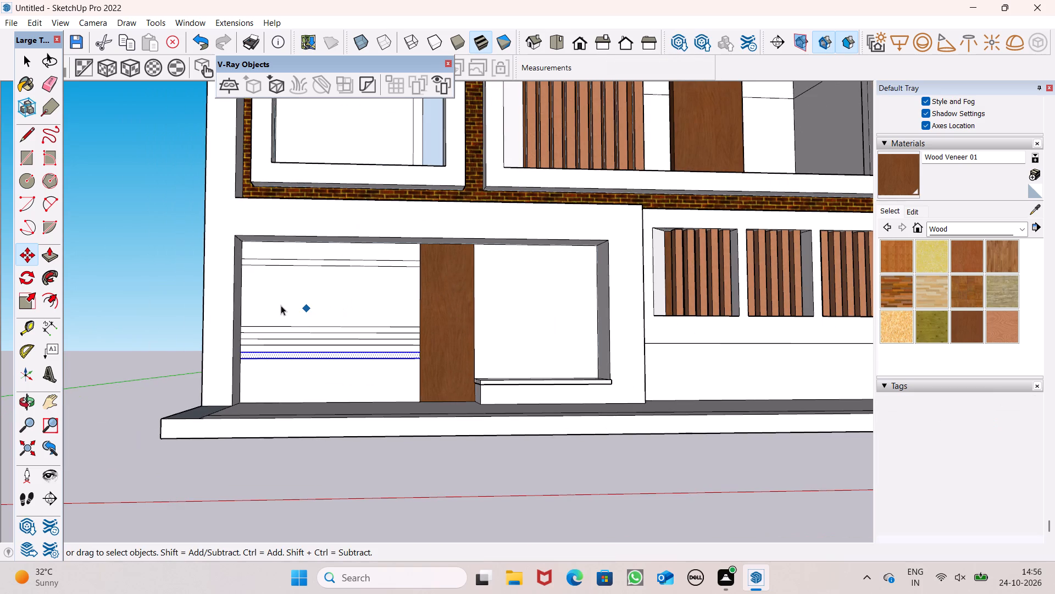
Paint the four horizontal strips beside the wood door panel with the Wood Veneer 01 material.
left_click(121, 272)
scroll(295, 345, "up", 6)
scroll(464, 177, "down", 6)
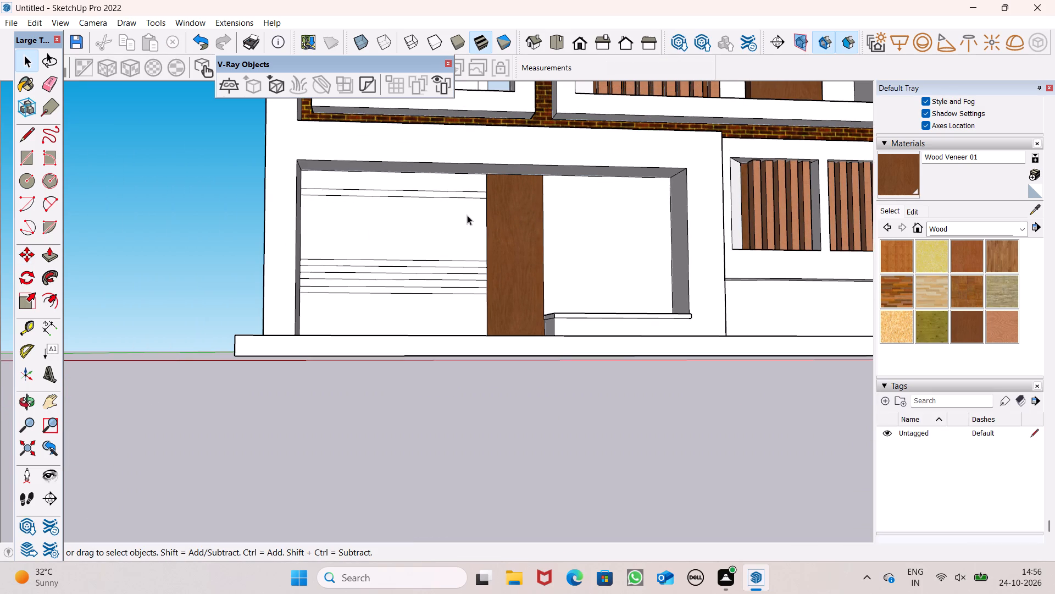
scroll(463, 216, "up", 6)
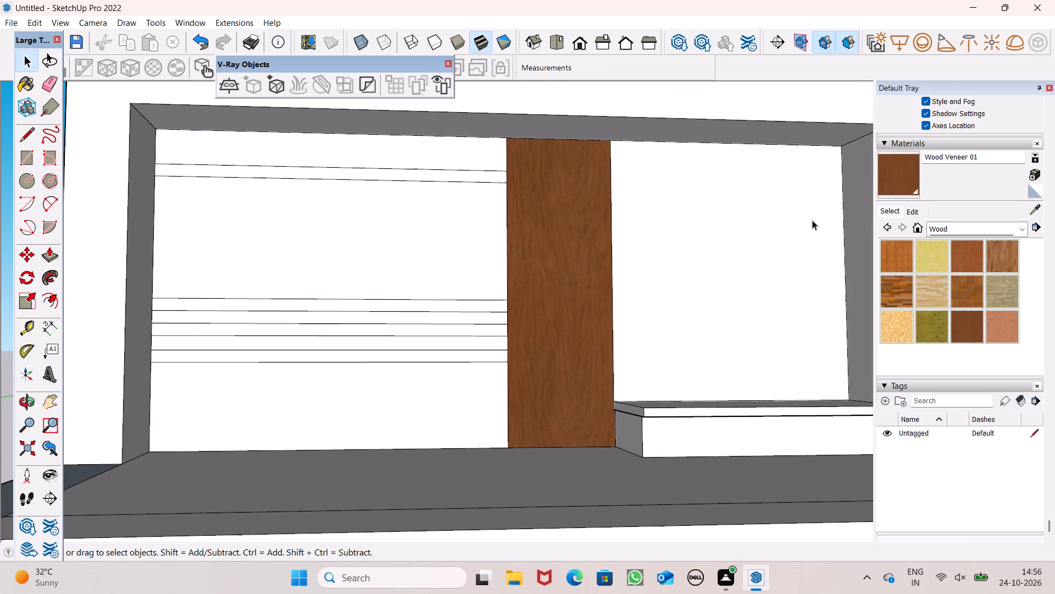
left_click(905, 172)
scroll(348, 121, "up", 3)
scroll(341, 177, "down", 1)
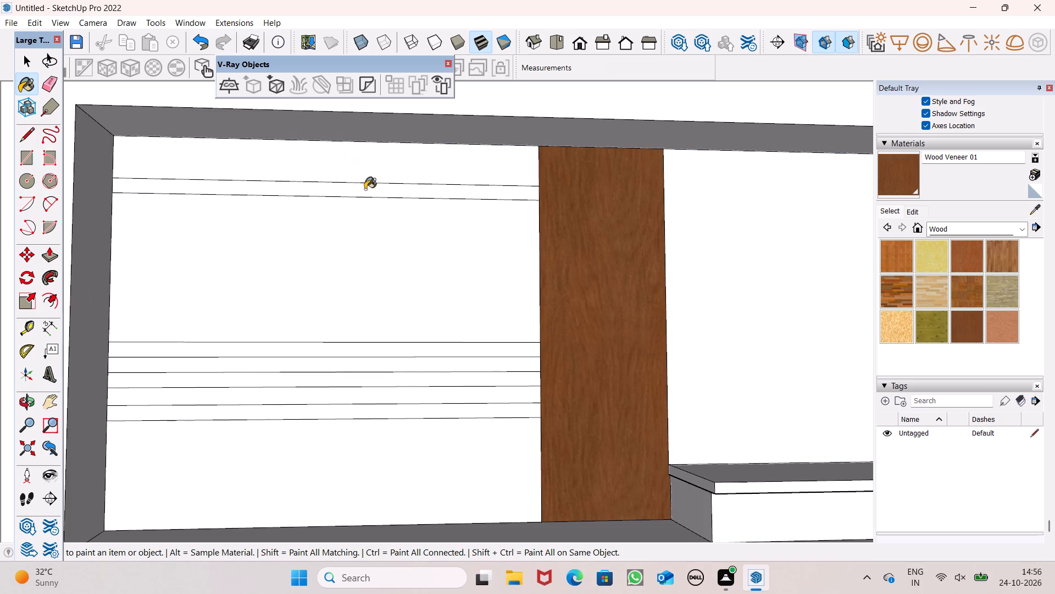
scroll(365, 189, "up", 4)
left_click(367, 191)
scroll(433, 172, "down", 5)
scroll(402, 338, "up", 5)
left_click(403, 337)
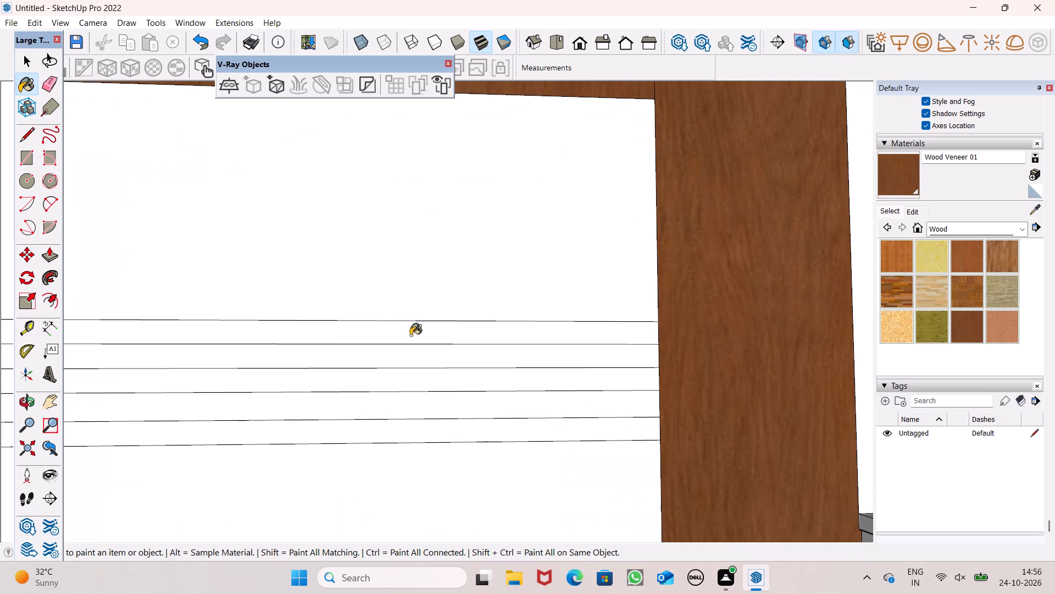
left_click(401, 381)
left_click(414, 434)
scroll(420, 358, "down", 7)
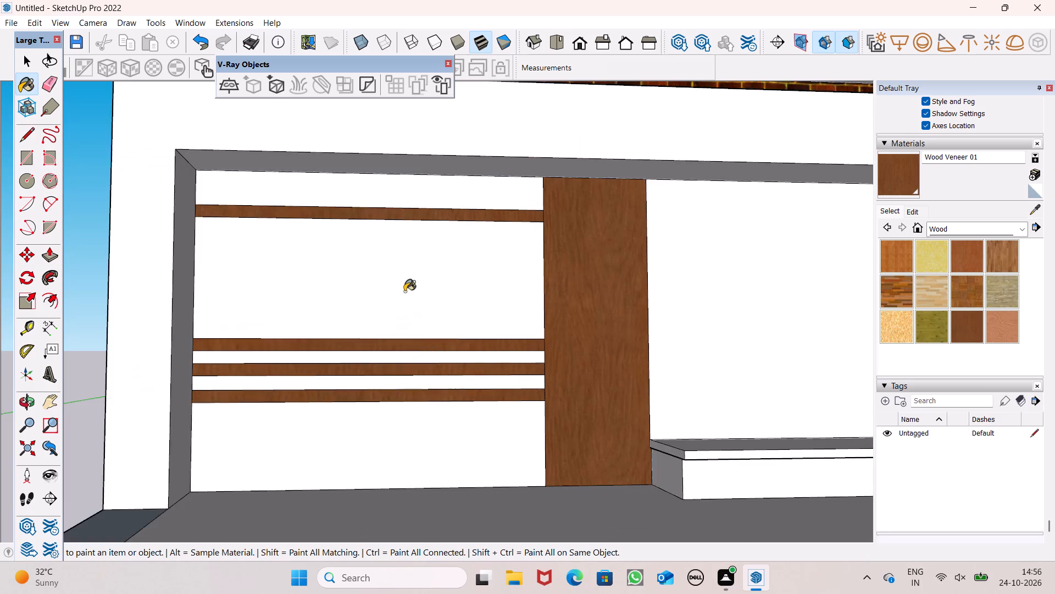
scroll(403, 287, "down", 5)
scroll(340, 289, "down", 4)
middle_click_drag(336, 279, 312, 306)
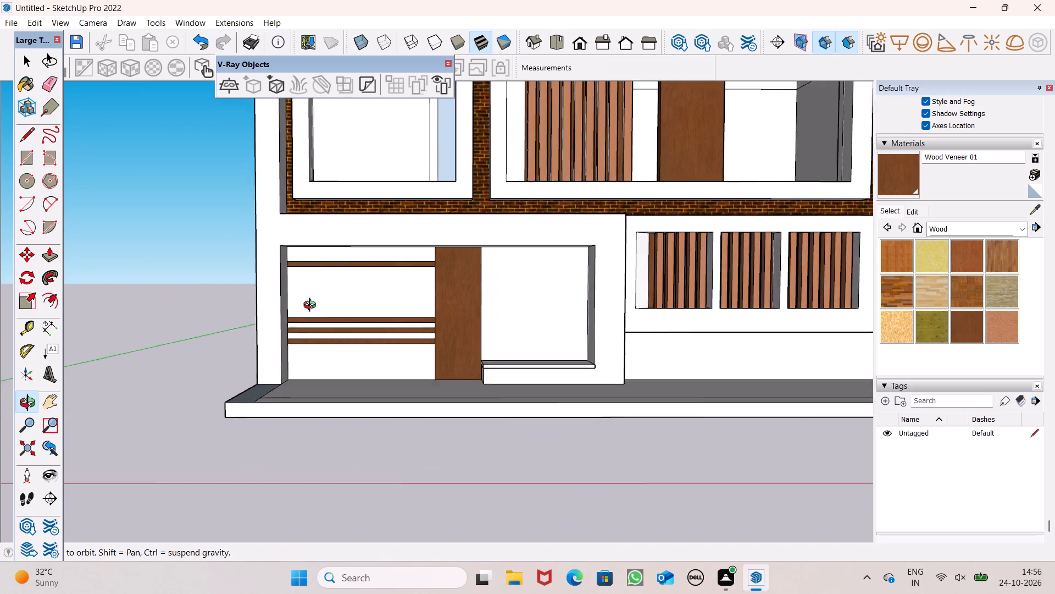
middle_click_drag(312, 306, 287, 331)
key("space")
Paint the blank wall face above the overhanging ledge slab with Wood Veneer 01.
scroll(514, 302, "up", 6)
middle_click_drag(540, 328, 582, 202)
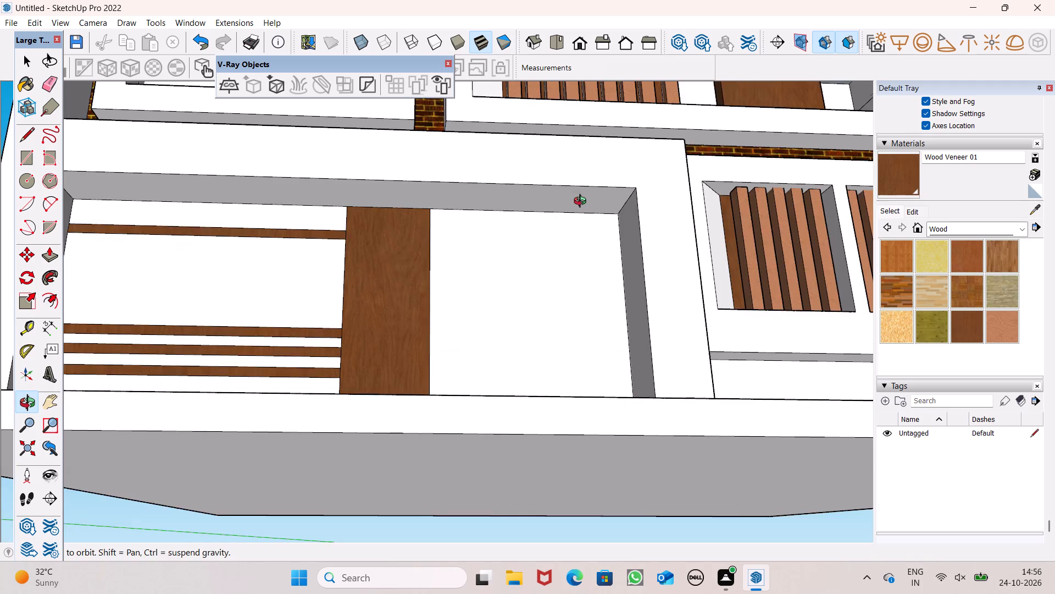
middle_click_drag(582, 202, 554, 249)
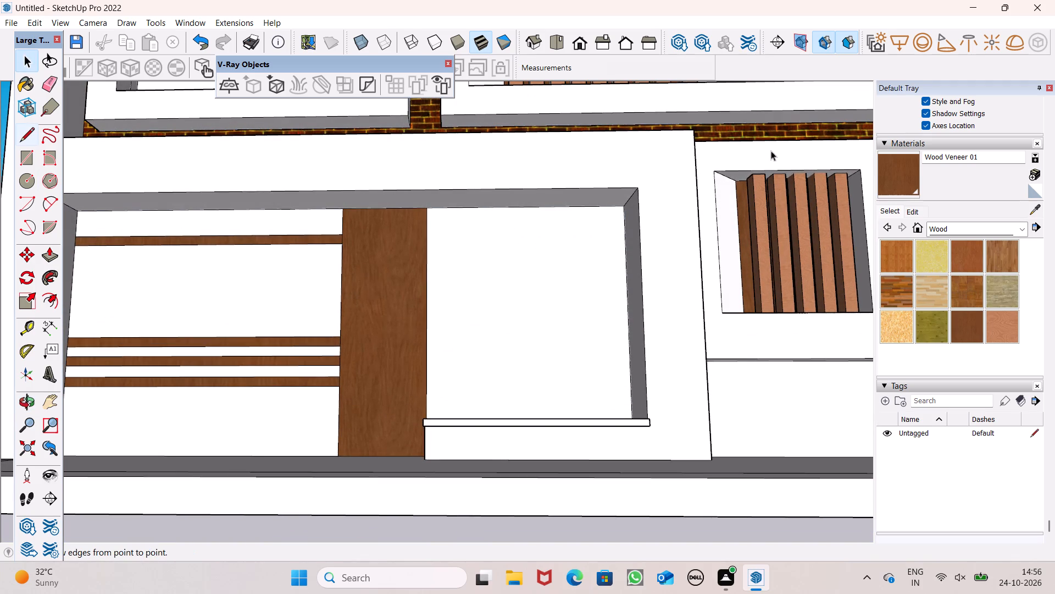
left_click(904, 174)
left_click(613, 241)
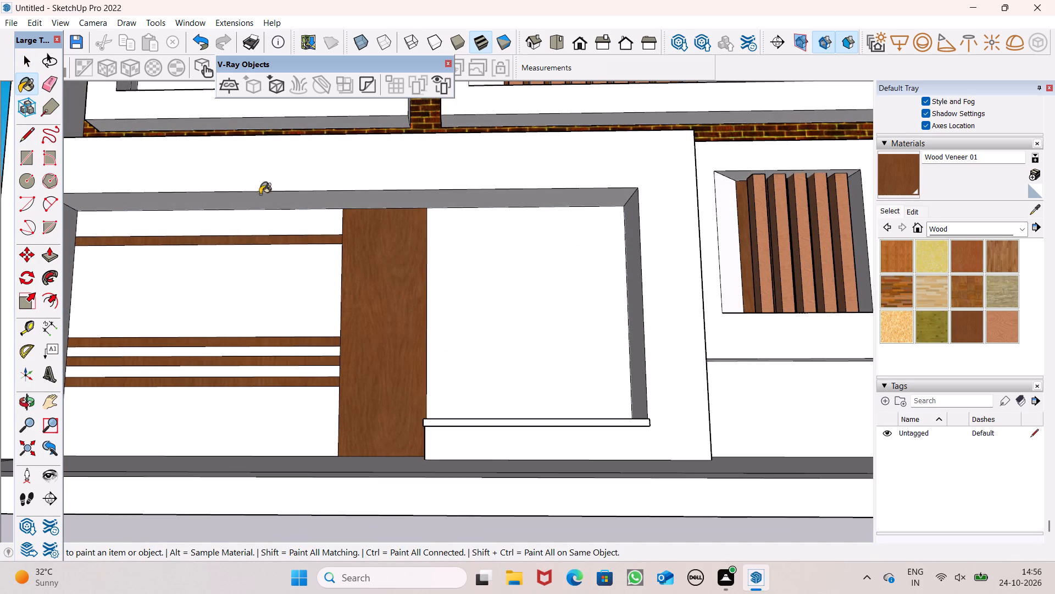
Draw a vertical line about 6' 11 13/16" long down the veneered face above the ledge, close to the door panel.
left_click(30, 128)
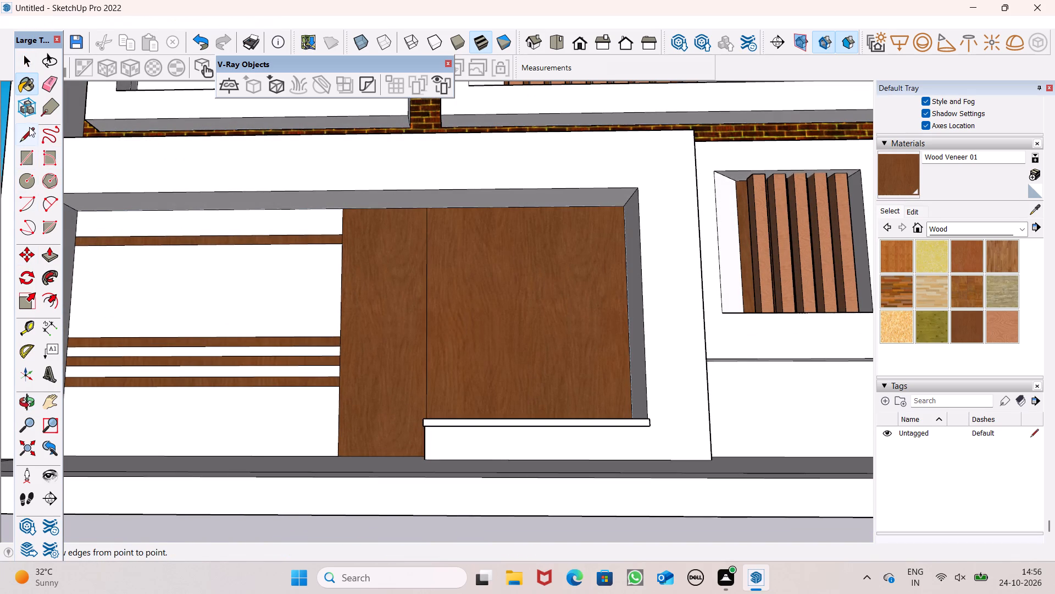
scroll(449, 210, "up", 5)
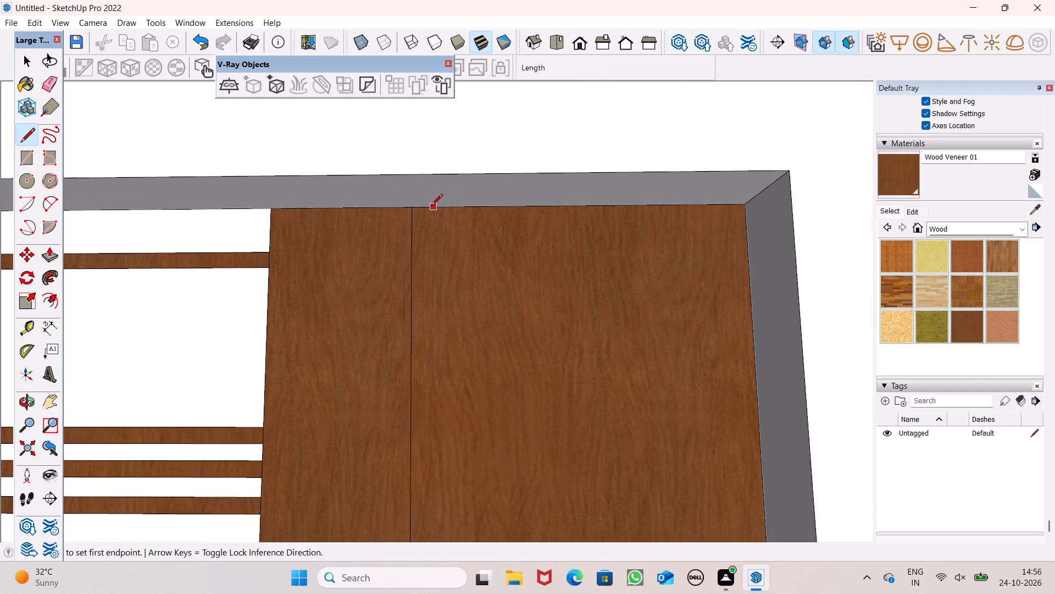
left_click(431, 206)
scroll(439, 266, "down", 5)
scroll(456, 313, "down", 2)
middle_click_drag(438, 446, 451, 526)
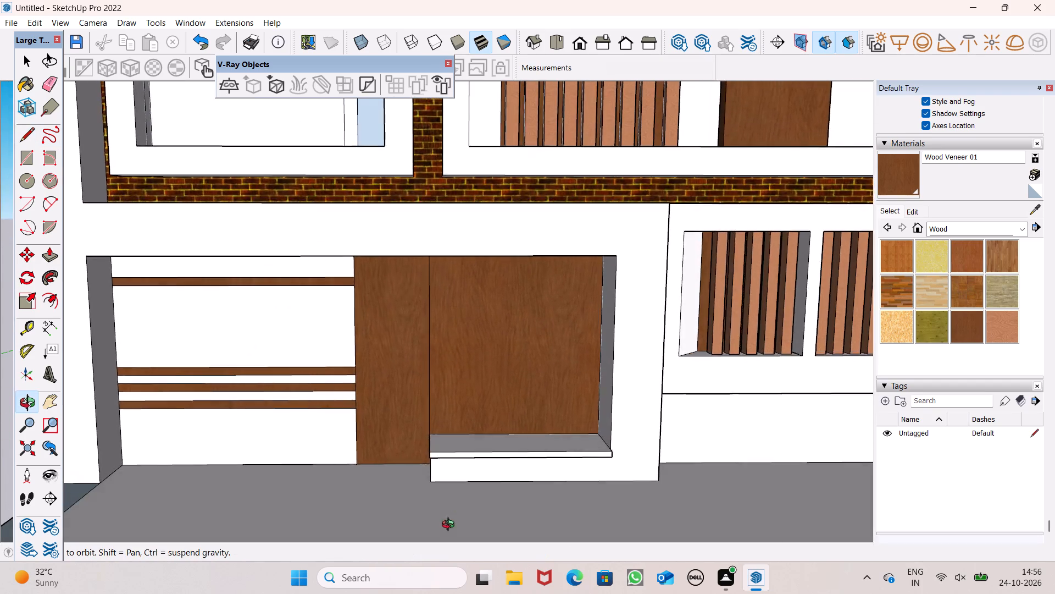
middle_click_drag(451, 526, 452, 521)
scroll(454, 426, "up", 13)
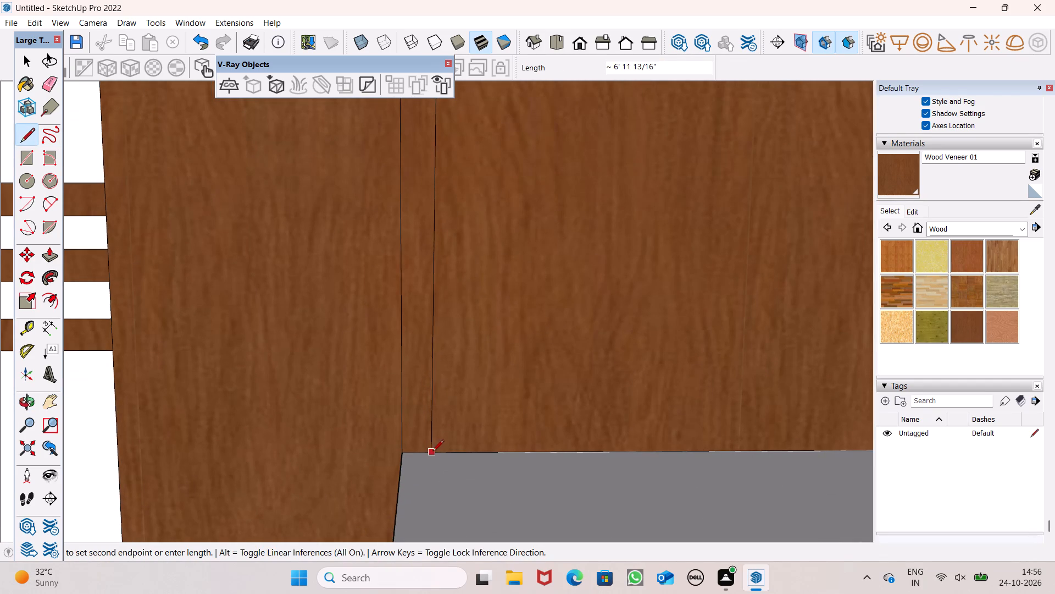
left_click(443, 452)
key("space")
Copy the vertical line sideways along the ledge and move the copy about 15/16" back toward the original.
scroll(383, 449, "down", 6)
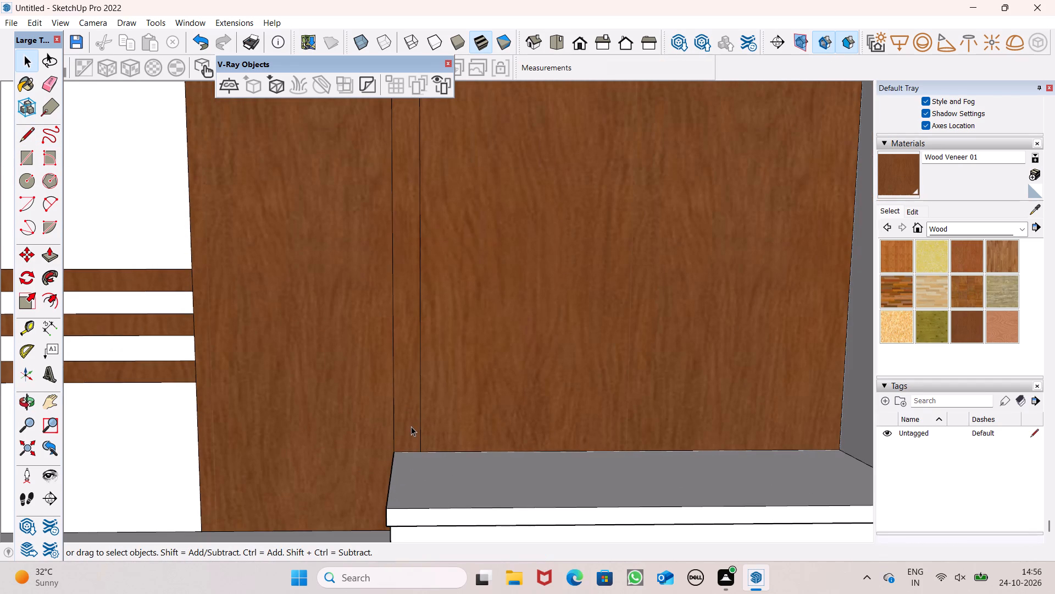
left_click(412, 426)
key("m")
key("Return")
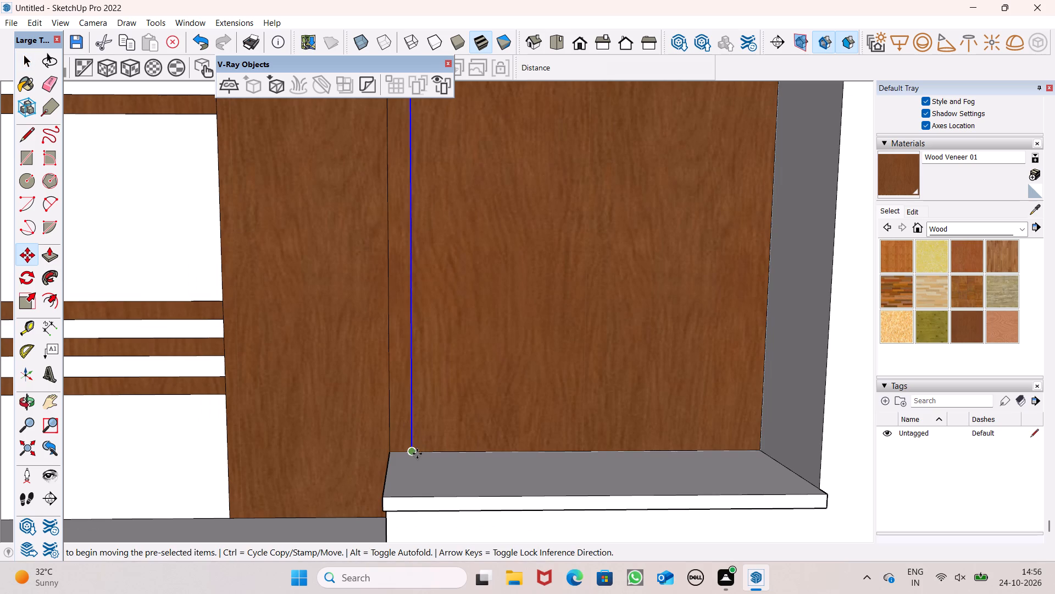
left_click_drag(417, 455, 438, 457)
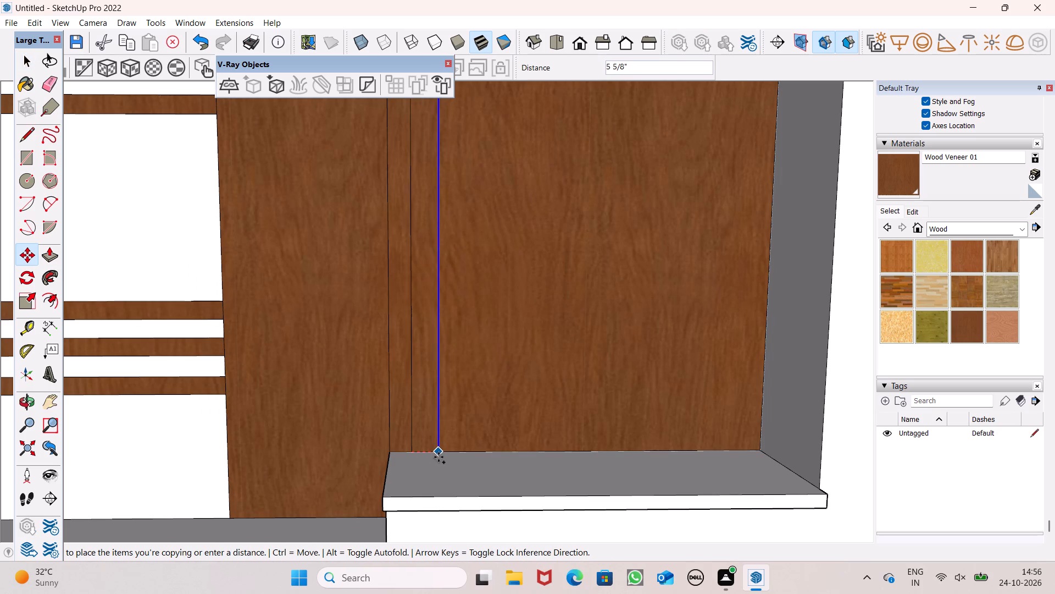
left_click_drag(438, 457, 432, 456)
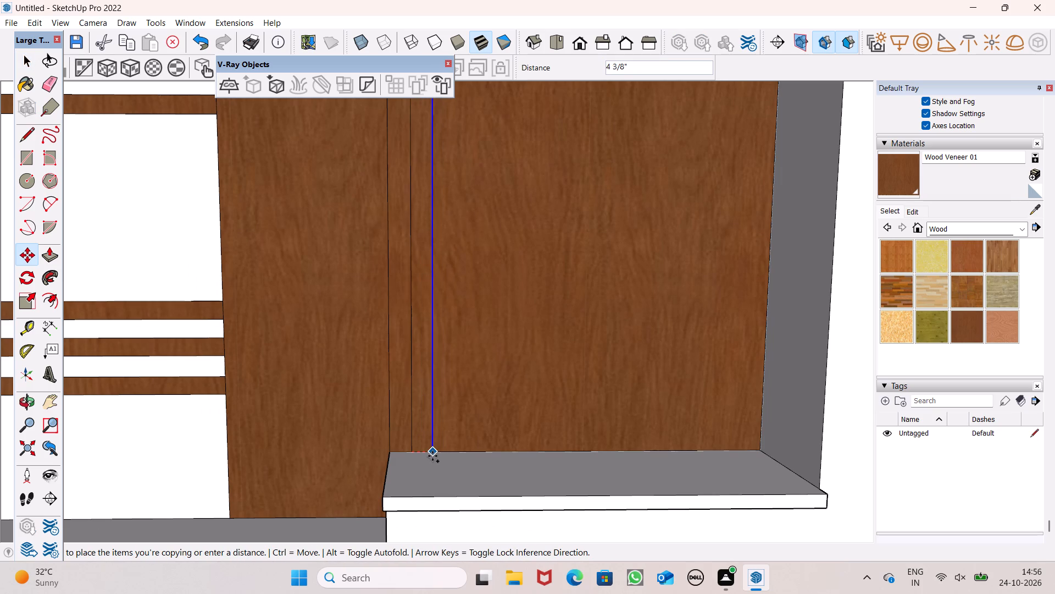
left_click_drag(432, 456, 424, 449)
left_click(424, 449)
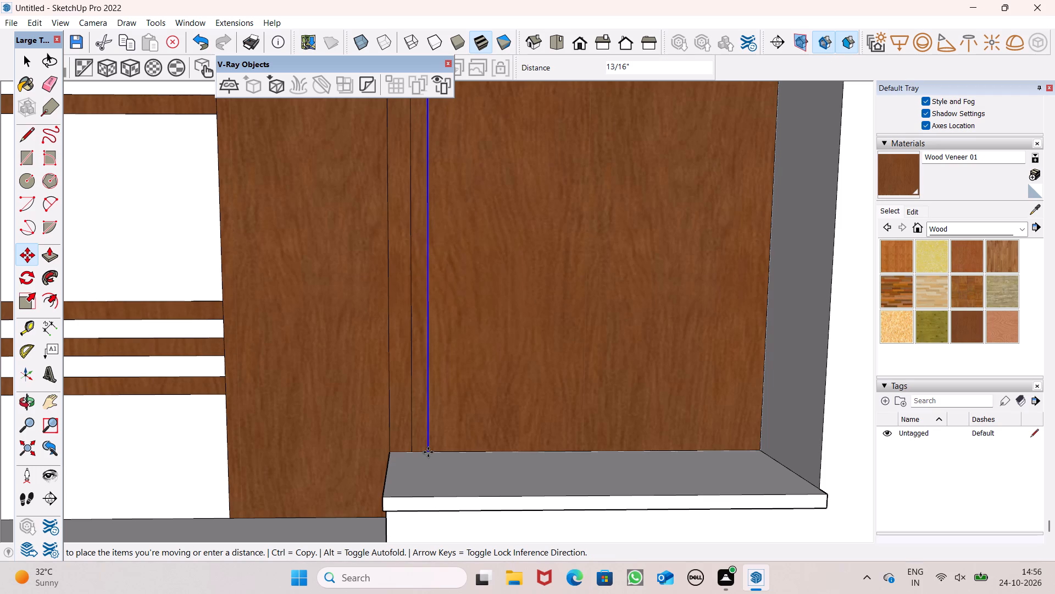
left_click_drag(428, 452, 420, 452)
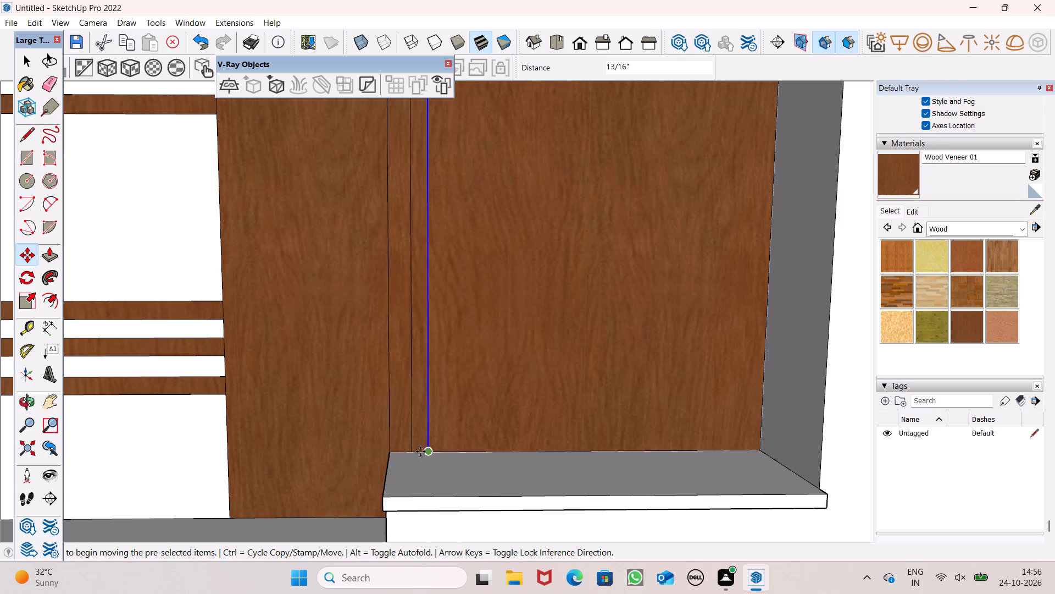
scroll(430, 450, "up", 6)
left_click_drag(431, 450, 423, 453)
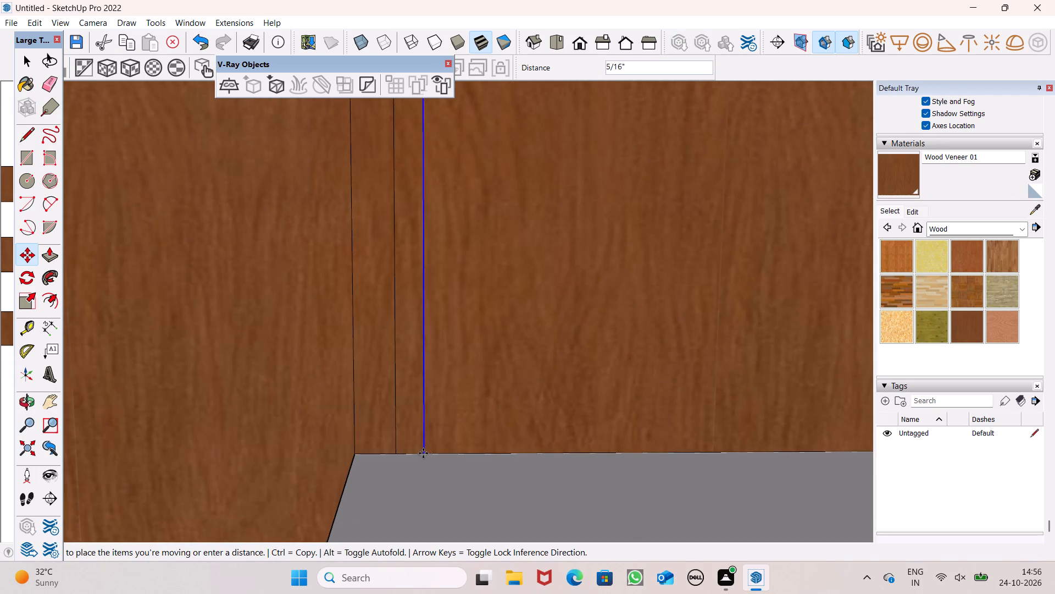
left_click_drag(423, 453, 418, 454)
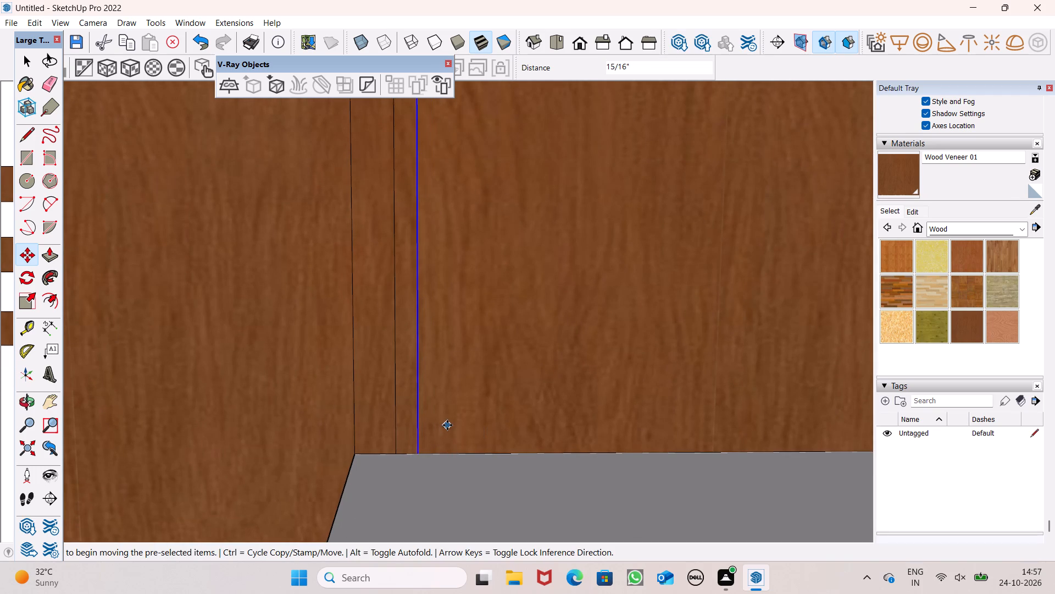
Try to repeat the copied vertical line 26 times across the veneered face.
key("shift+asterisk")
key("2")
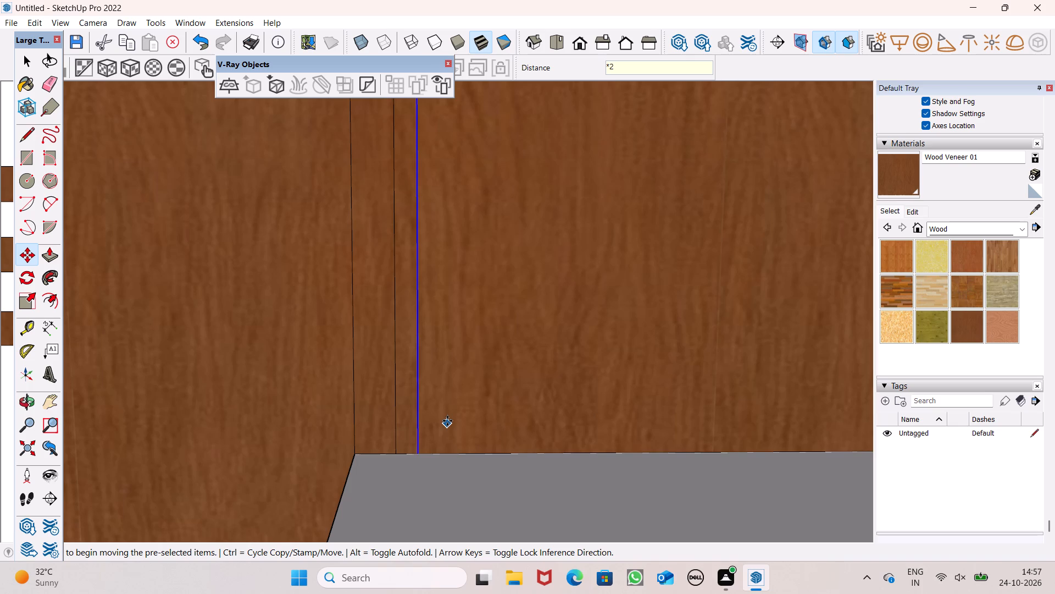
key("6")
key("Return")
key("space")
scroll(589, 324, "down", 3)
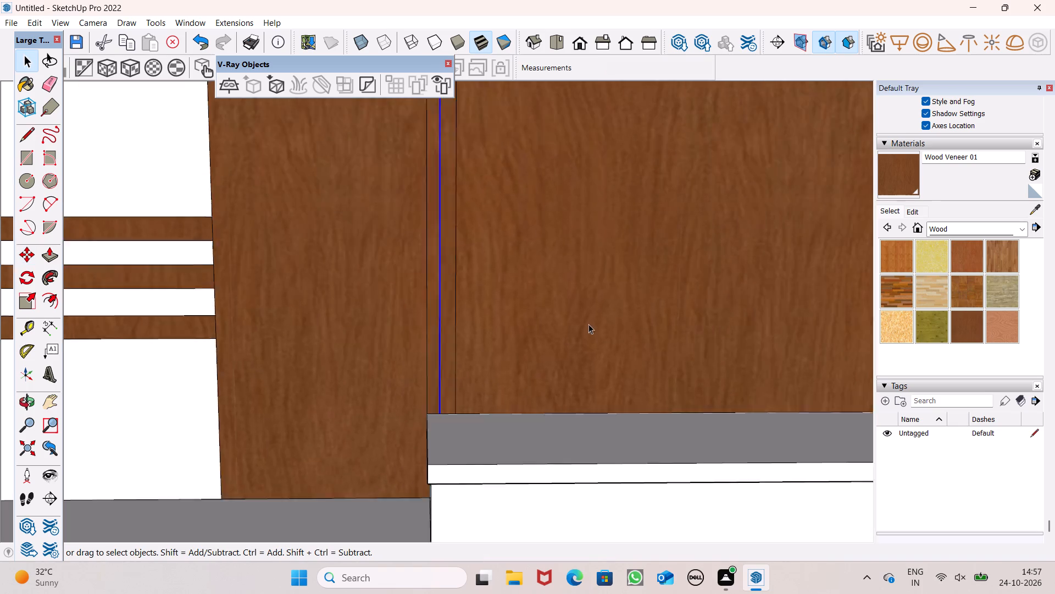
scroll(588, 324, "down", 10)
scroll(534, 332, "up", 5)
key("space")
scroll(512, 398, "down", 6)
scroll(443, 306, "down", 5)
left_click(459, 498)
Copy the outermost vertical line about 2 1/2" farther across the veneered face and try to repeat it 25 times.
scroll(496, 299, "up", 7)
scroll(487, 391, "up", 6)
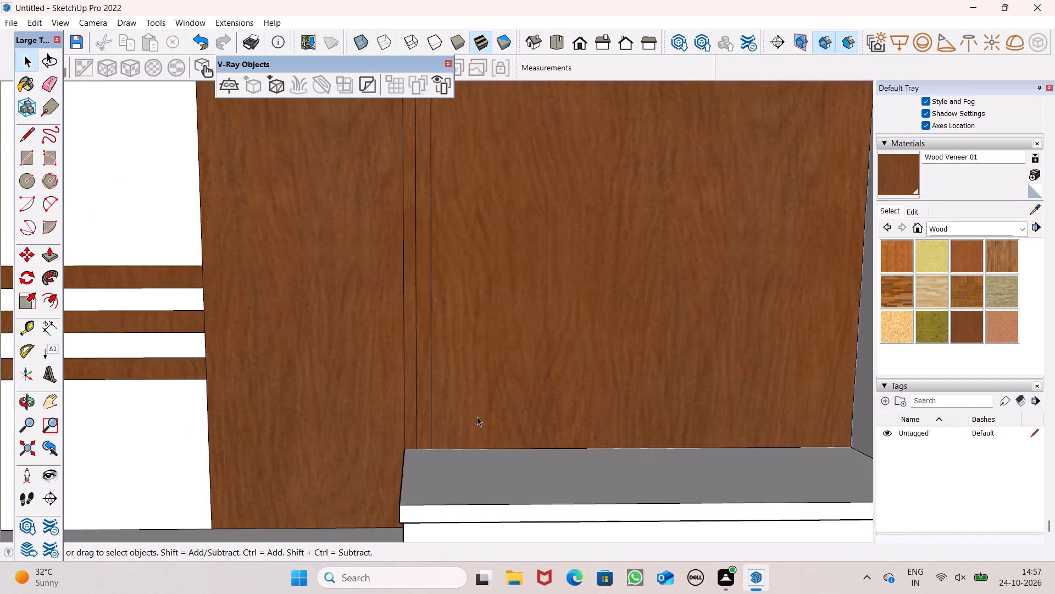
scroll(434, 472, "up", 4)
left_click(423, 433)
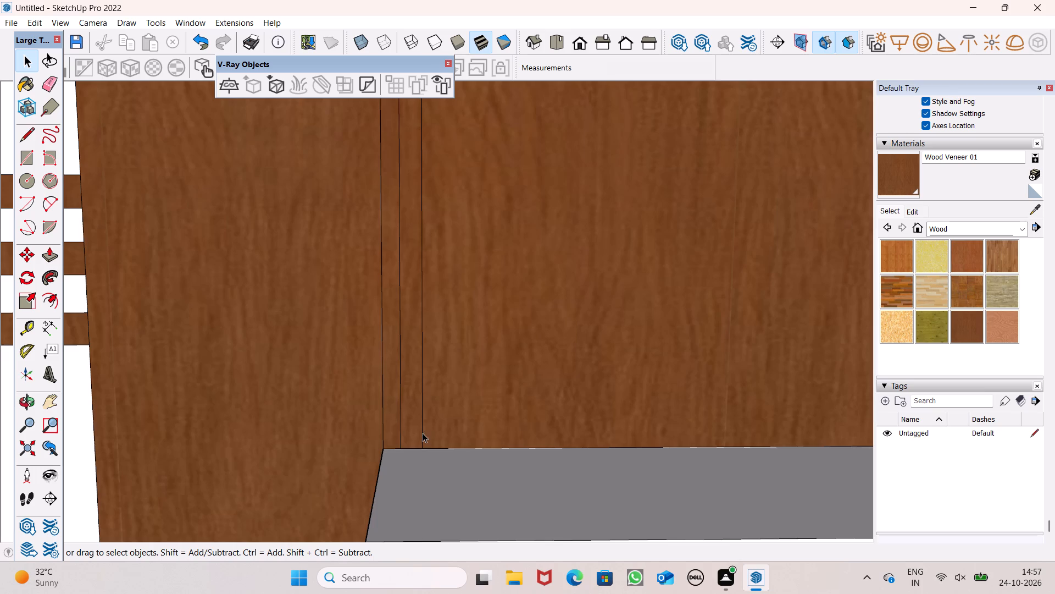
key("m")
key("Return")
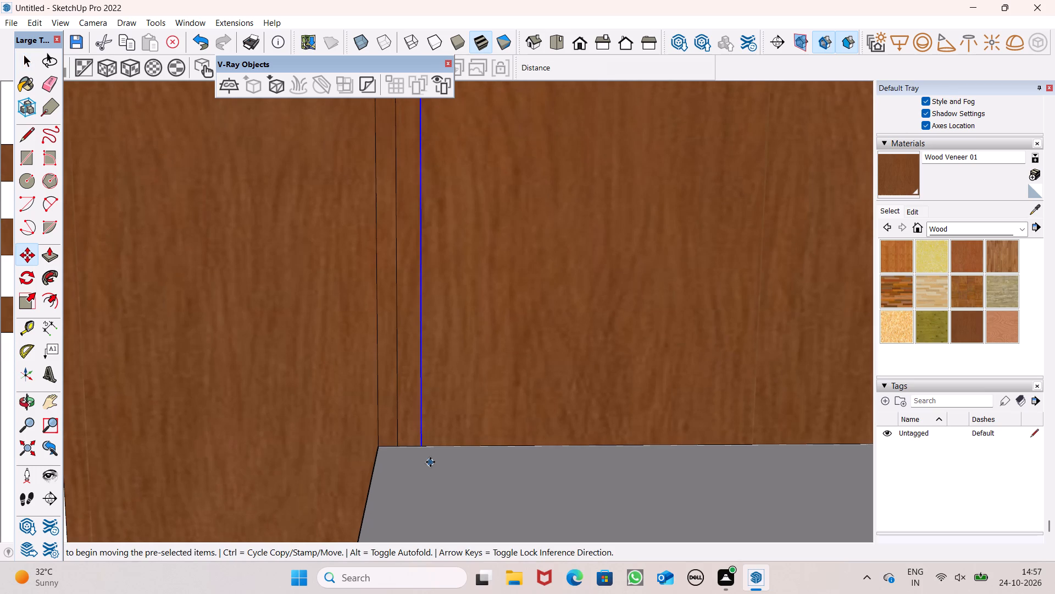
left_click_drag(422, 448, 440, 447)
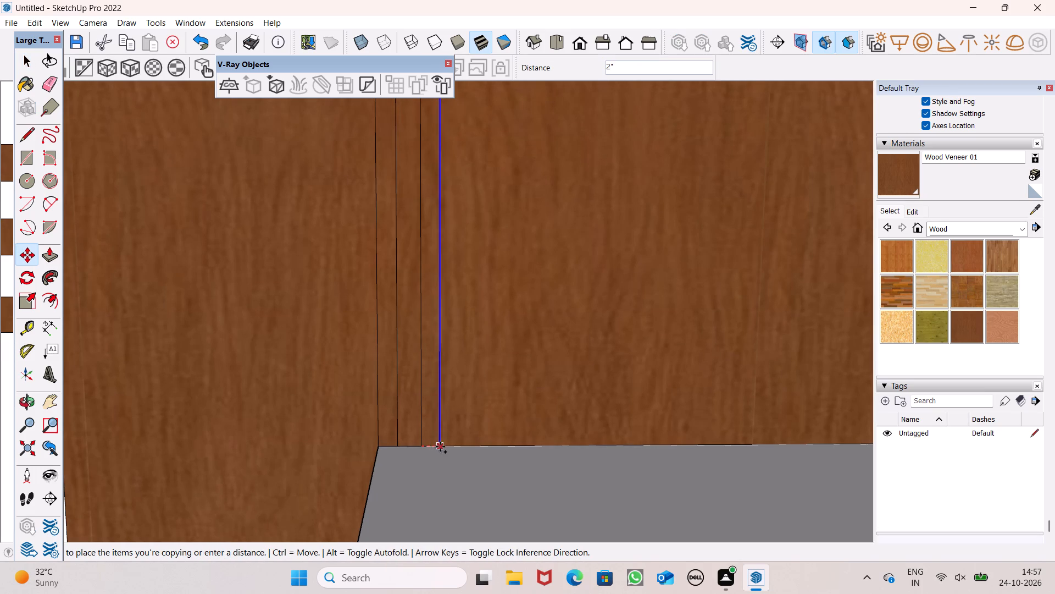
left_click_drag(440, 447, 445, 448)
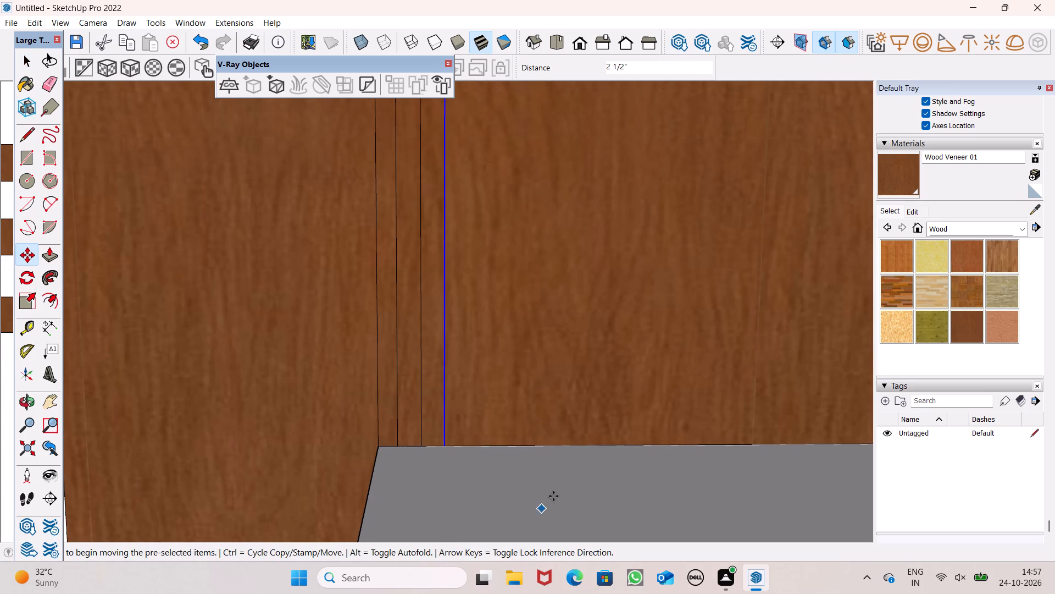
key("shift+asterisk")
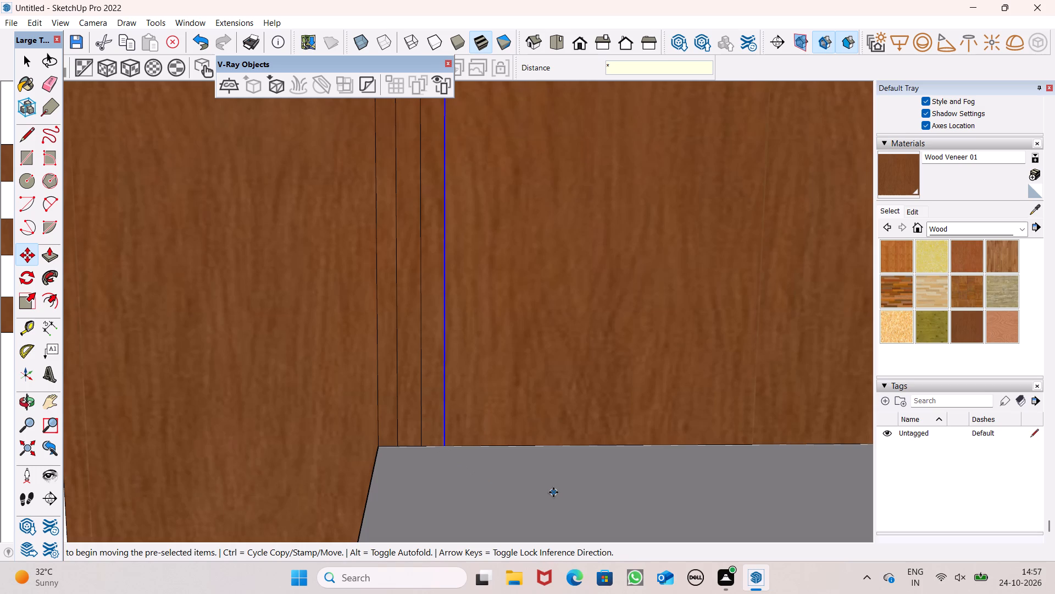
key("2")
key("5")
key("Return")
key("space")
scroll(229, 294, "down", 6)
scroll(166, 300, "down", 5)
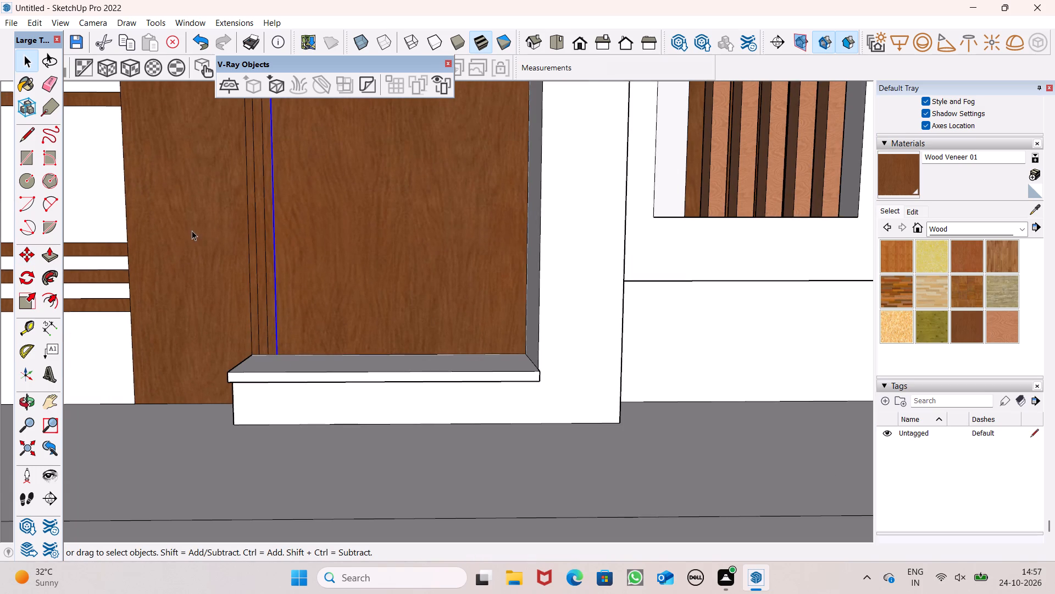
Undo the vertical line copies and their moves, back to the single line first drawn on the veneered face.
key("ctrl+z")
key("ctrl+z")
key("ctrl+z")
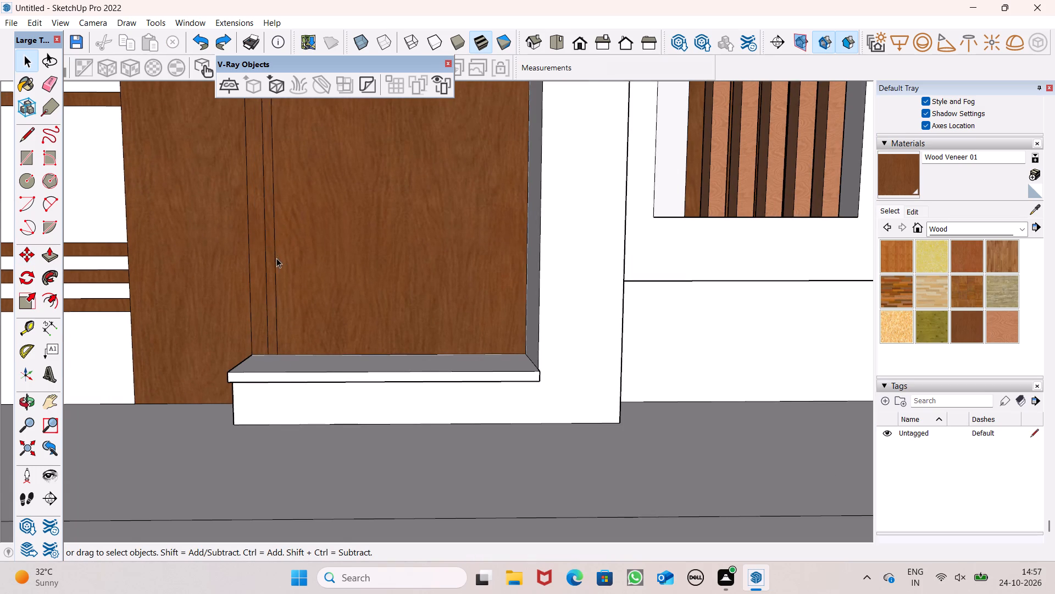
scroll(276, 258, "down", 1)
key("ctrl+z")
Copy the vertical line about 2 3/8" along the ledge and repeat the copy 26 times across the veneered face.
scroll(275, 278, "down", 4)
scroll(250, 234, "up", 6)
scroll(278, 349, "up", 5)
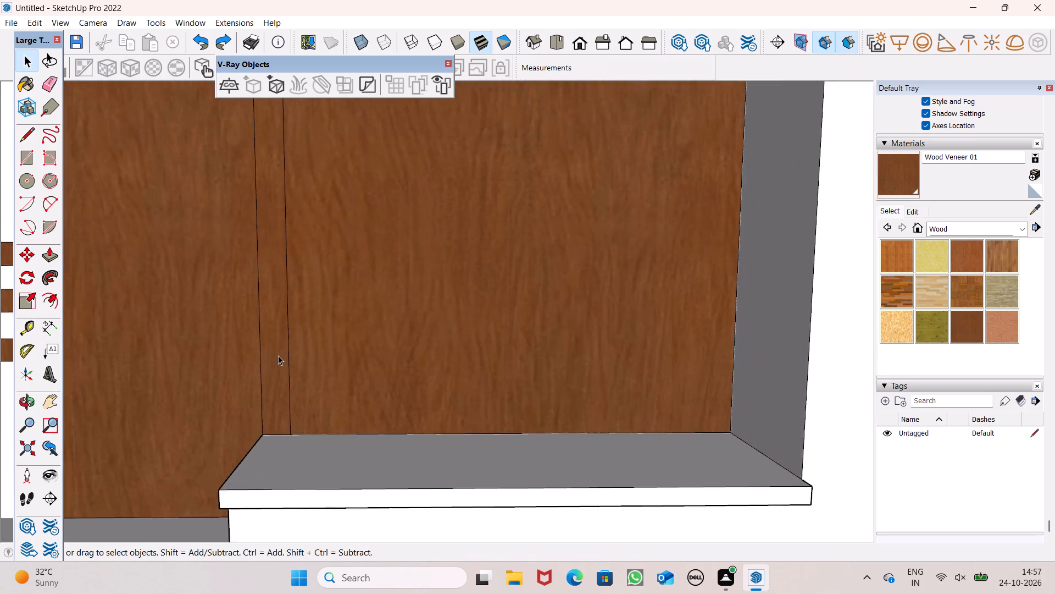
scroll(278, 355, "up", 1)
left_click(293, 448)
key("m")
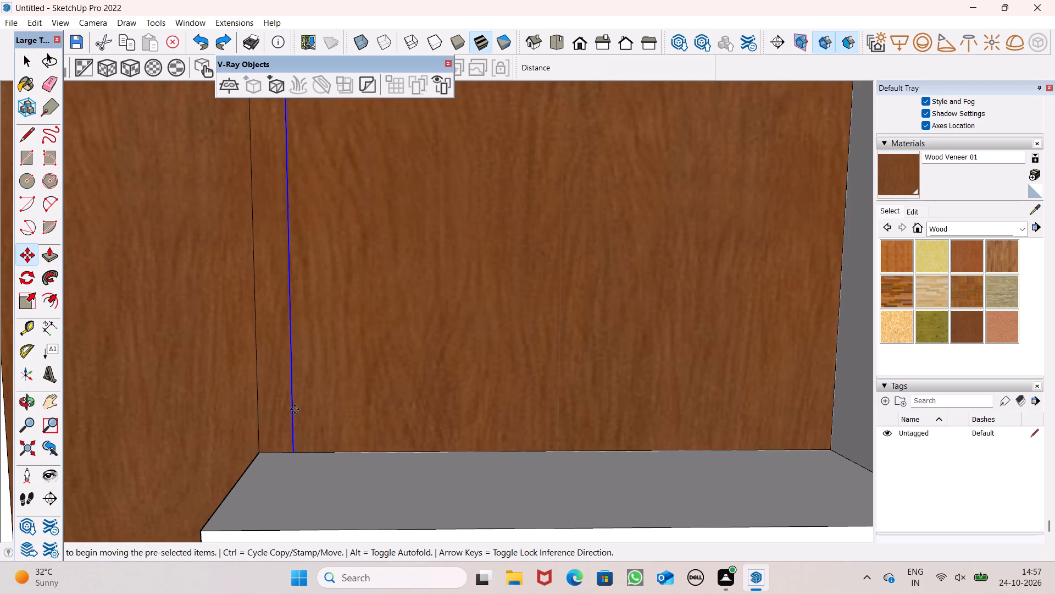
key("Return")
left_click_drag(292, 451, 308, 449)
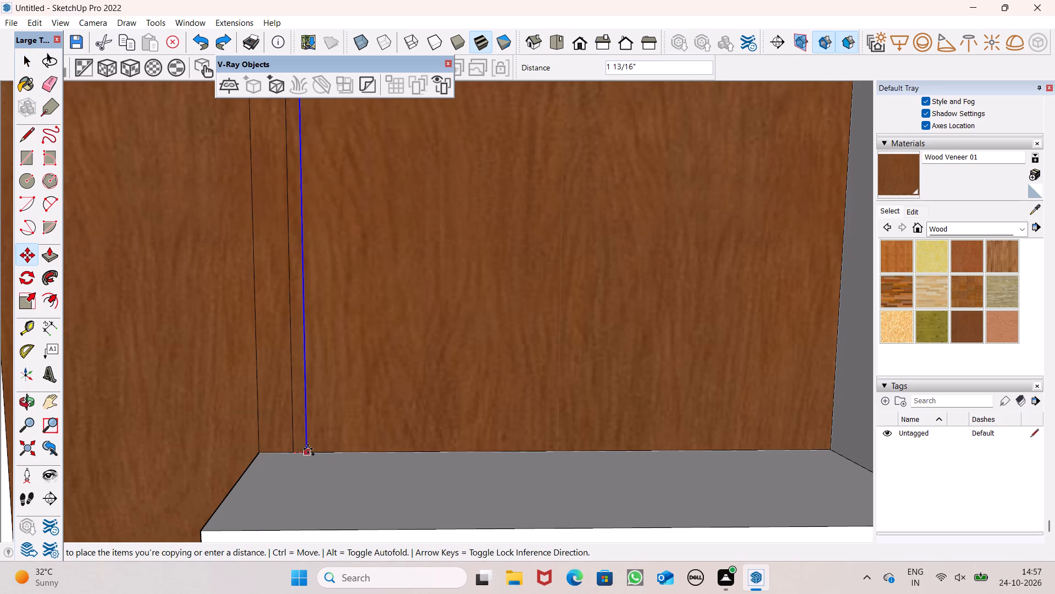
left_click_drag(308, 449, 311, 449)
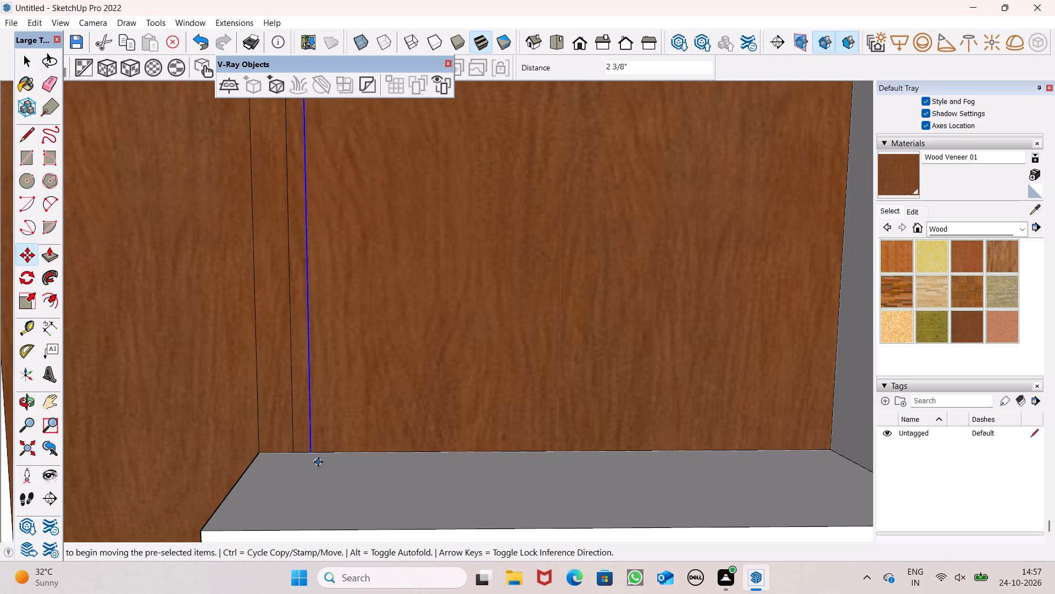
key("shift+asterisk")
type("26")
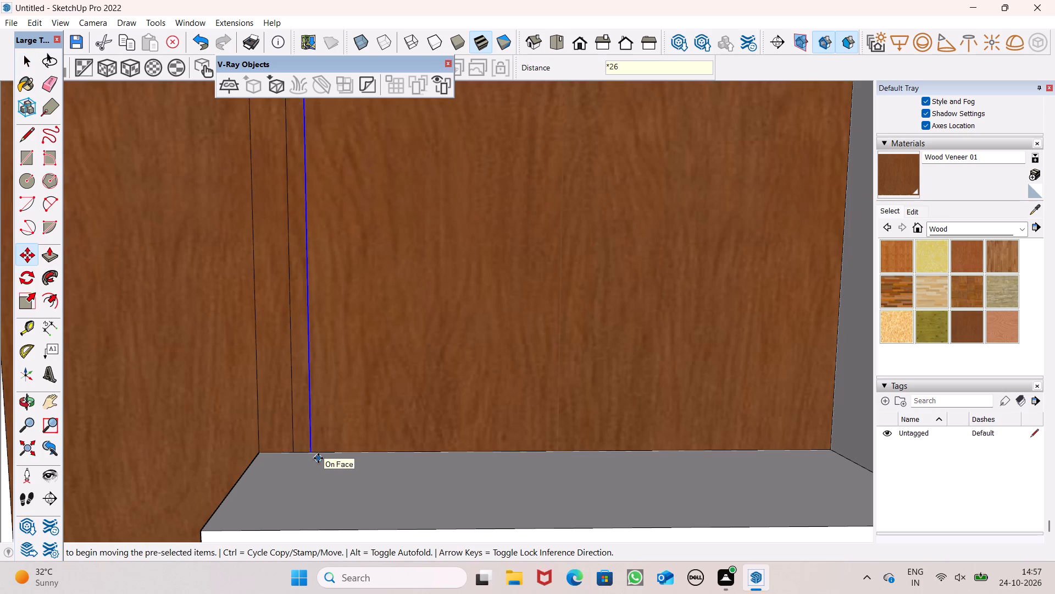
key("Return")
key("space")
scroll(595, 210, "down", 3)
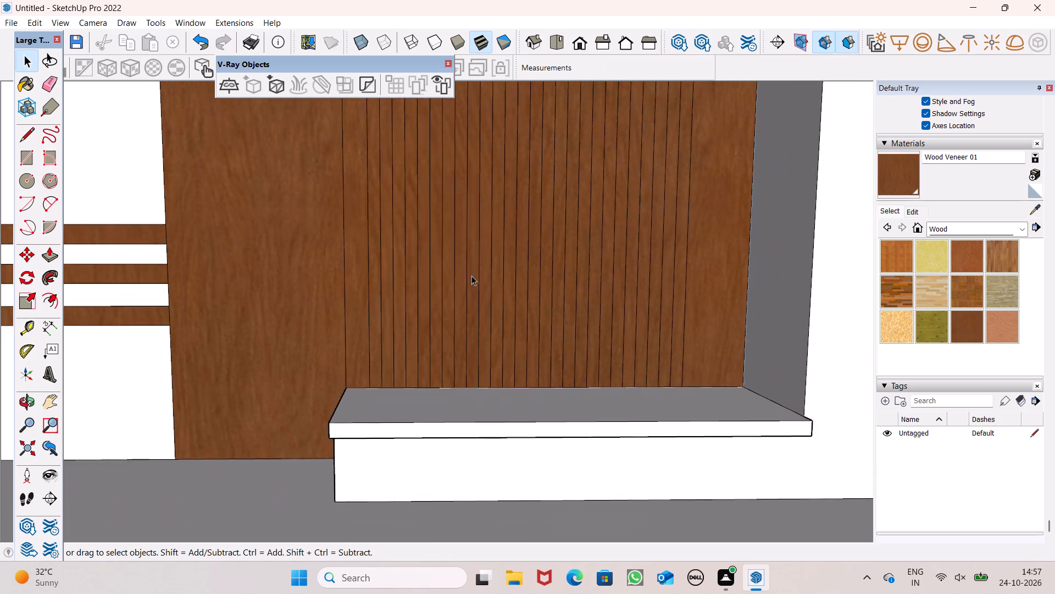
Copy the last vertical line onward one at a time, about 1 13/16" apart, filling the veneered face up to the recess's side wall.
scroll(471, 276, "down", 2)
scroll(541, 245, "down", 3)
scroll(673, 151, "up", 5)
scroll(602, 406, "up", 6)
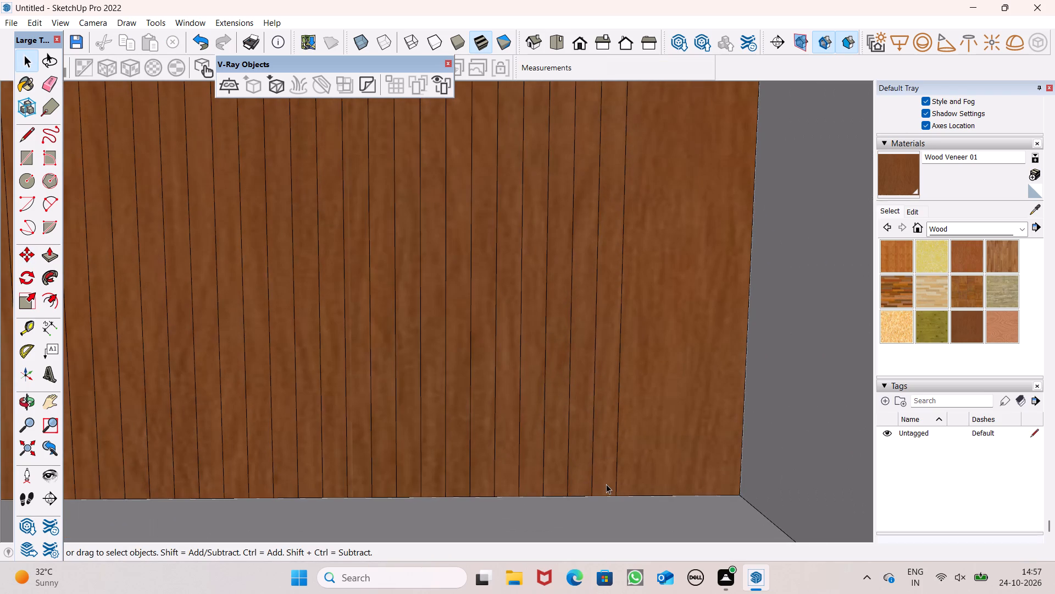
scroll(613, 492, "up", 5)
left_click(619, 494)
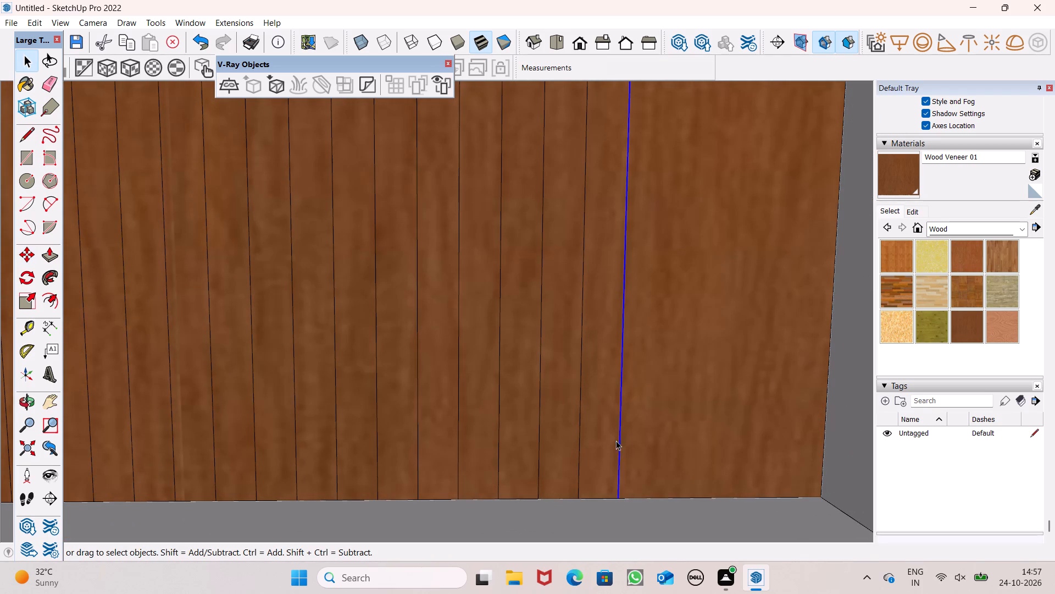
key("m")
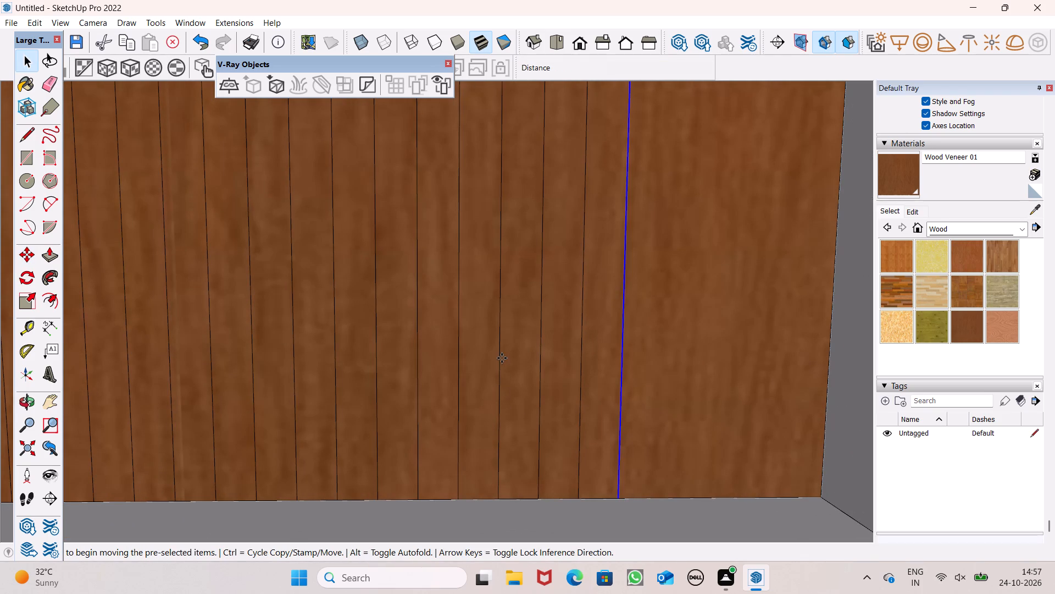
key("Return")
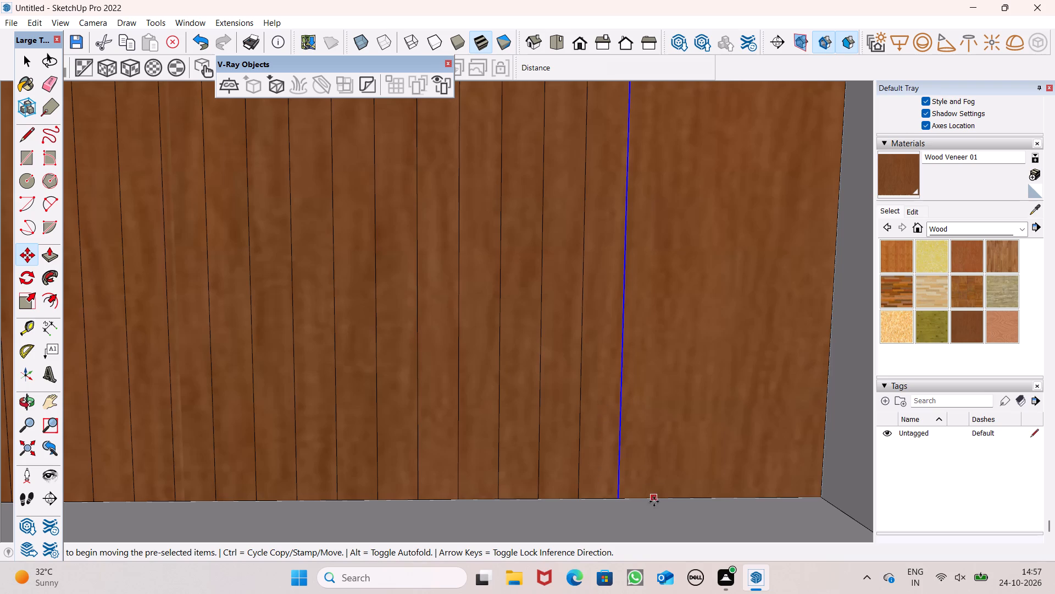
left_click_drag(621, 498, 643, 494, "ctrl")
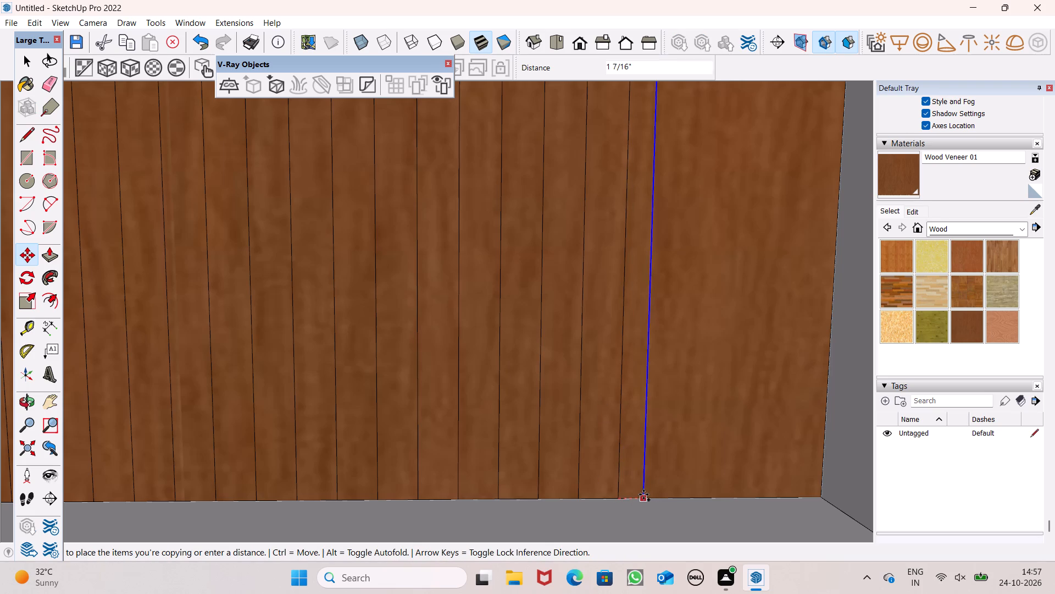
left_click_drag(643, 494, 647, 494, "ctrl")
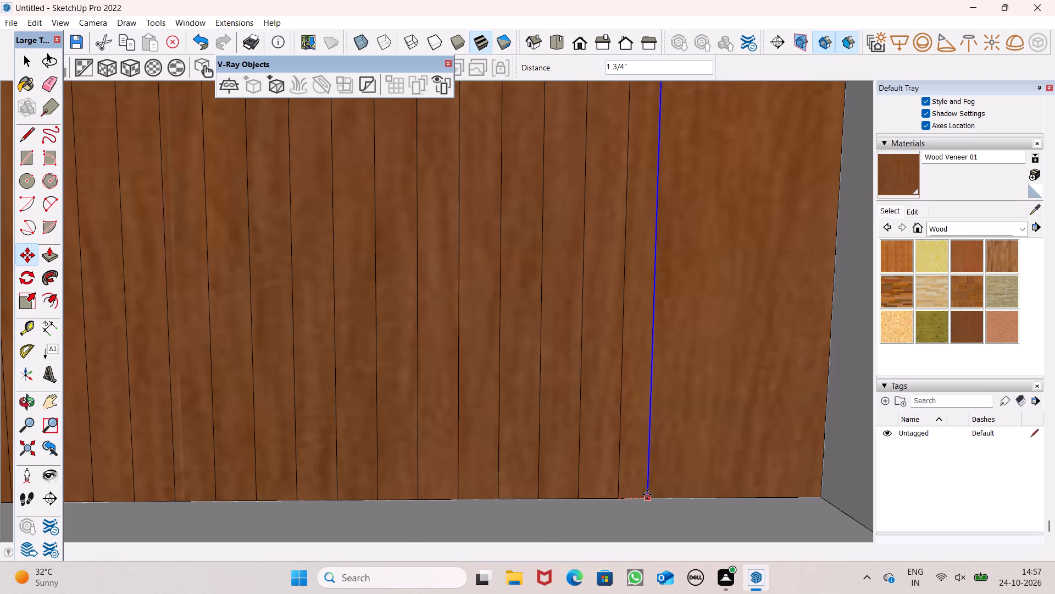
left_click(647, 496)
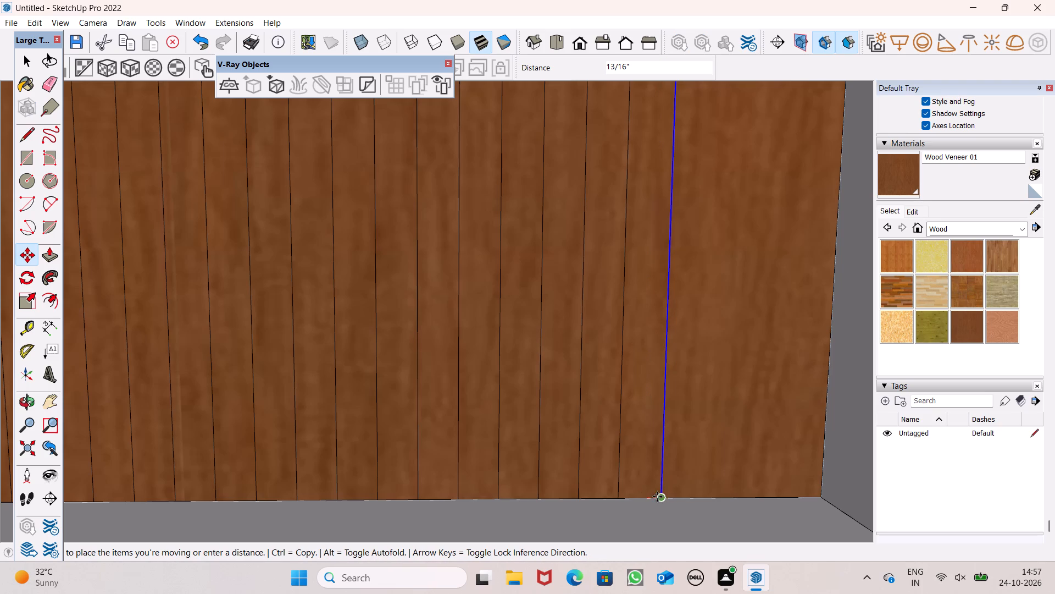
left_click_drag(657, 499, 690, 497)
left_click_drag(690, 497, 720, 497)
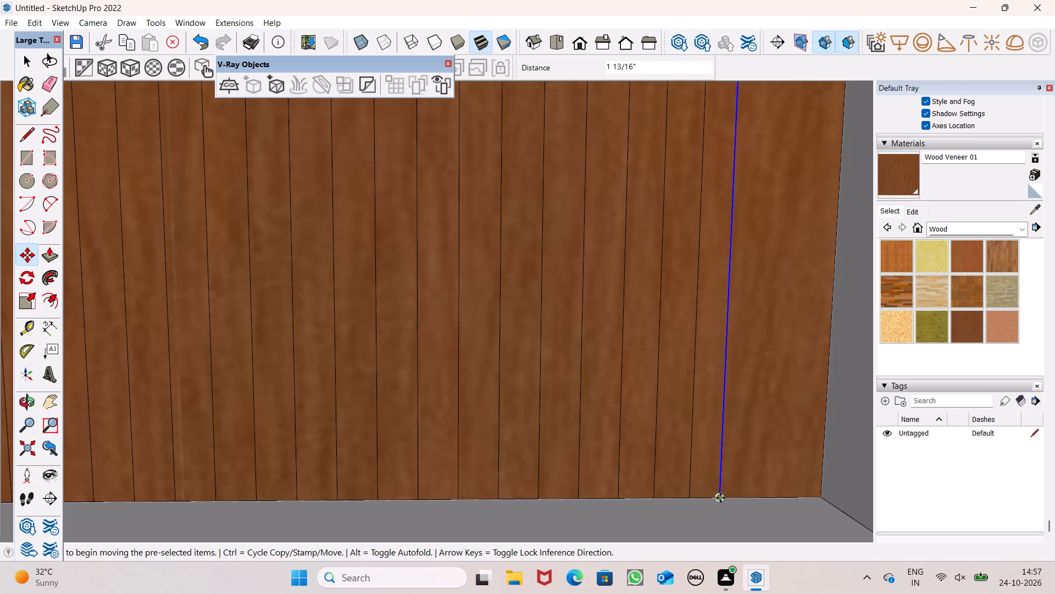
left_click_drag(720, 498, 758, 499)
left_click_drag(757, 501, 787, 500)
scroll(658, 400, "down", 6)
scroll(630, 307, "down", 15)
key("space")
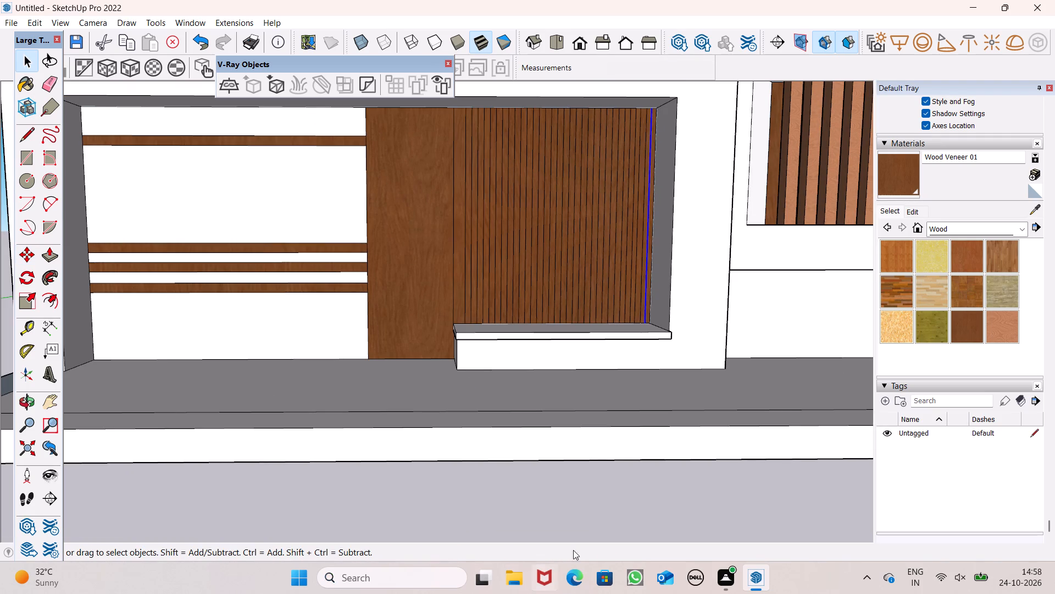
left_click(648, 490)
Pull the wood-veneer door panel forward about 8 3/8" from the recess's back wall.
scroll(620, 441, "down", 5)
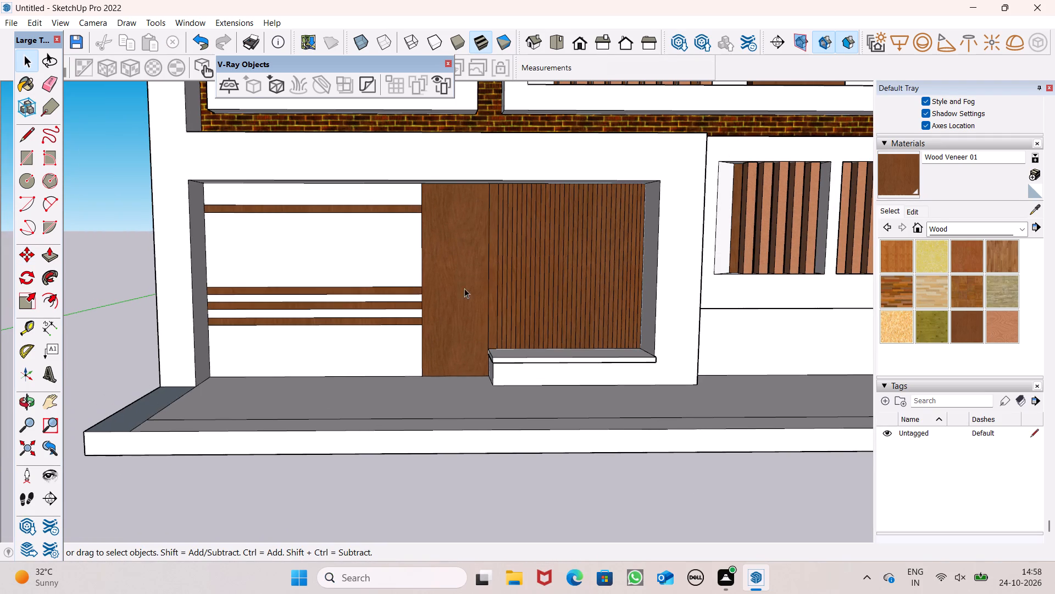
scroll(415, 266, "down", 2)
middle_click_drag(441, 294, 478, 417)
scroll(468, 359, "up", 2)
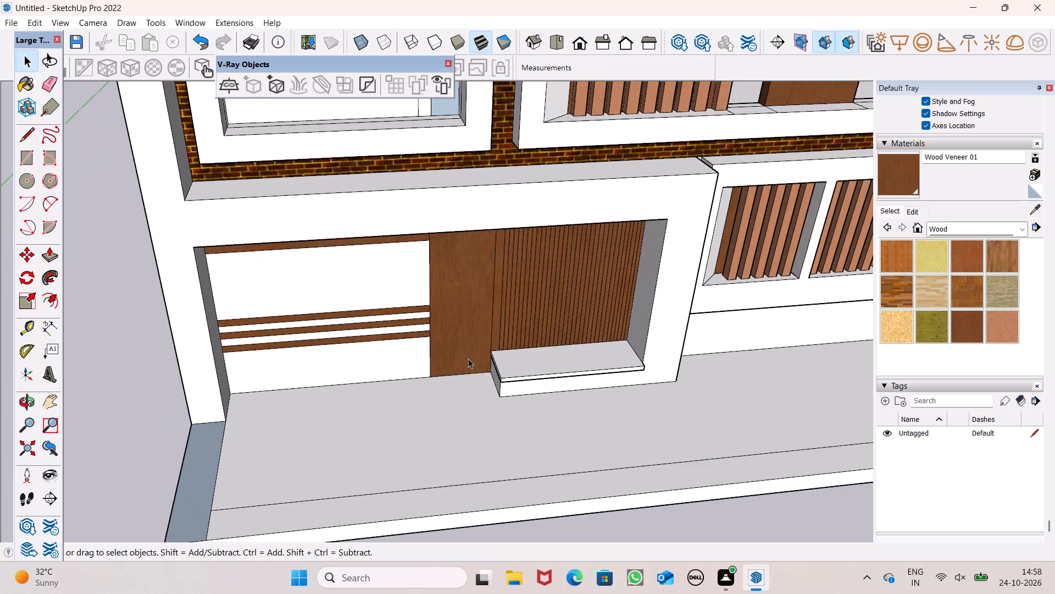
scroll(464, 345, "up", 3)
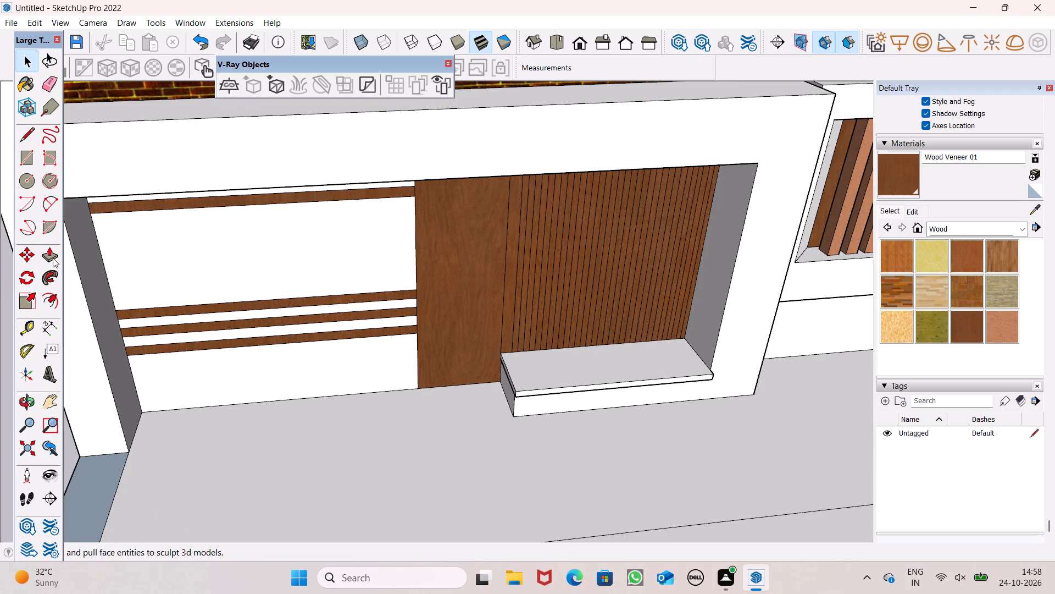
left_click(53, 256)
scroll(420, 404, "up", 4)
left_click_drag(438, 370, 440, 389)
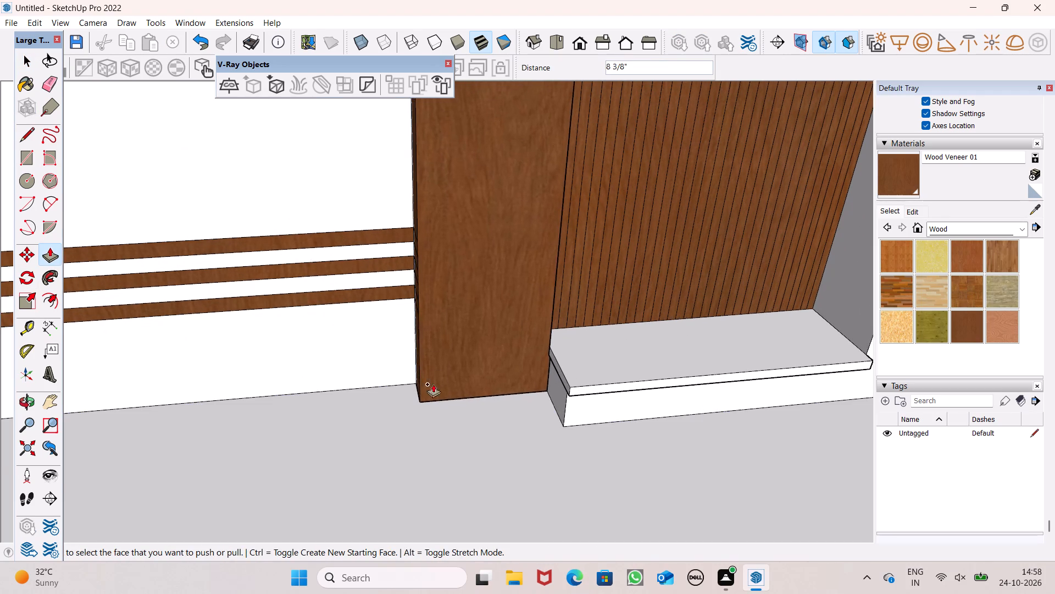
scroll(439, 342, "down", 3)
middle_click_drag(486, 359, 401, 355)
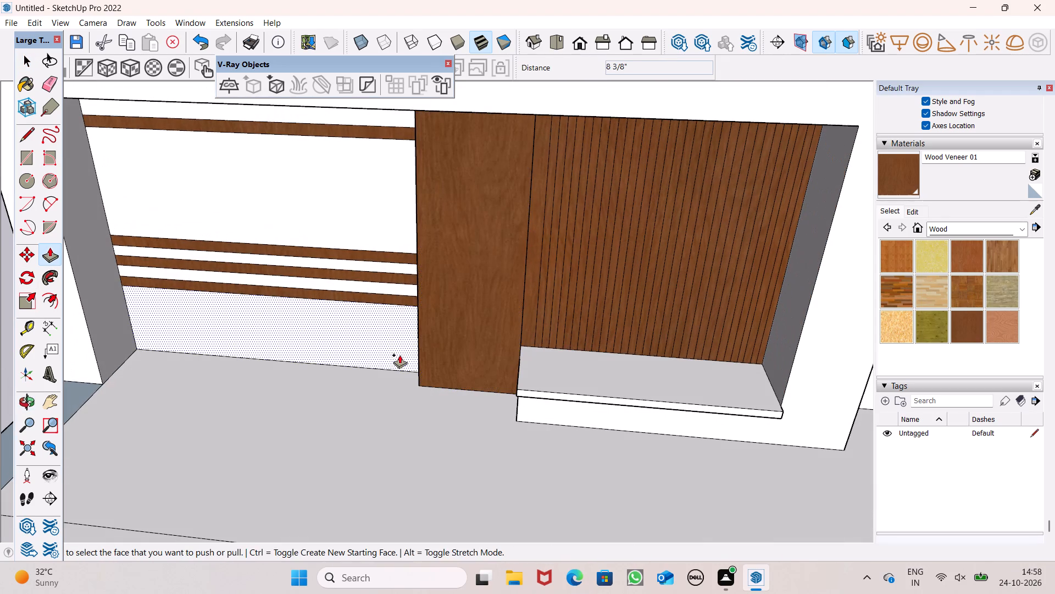
key("space")
Examine the ground-floor recess and projecting door panel in relation to the whole facade.
scroll(451, 294, "down", 11)
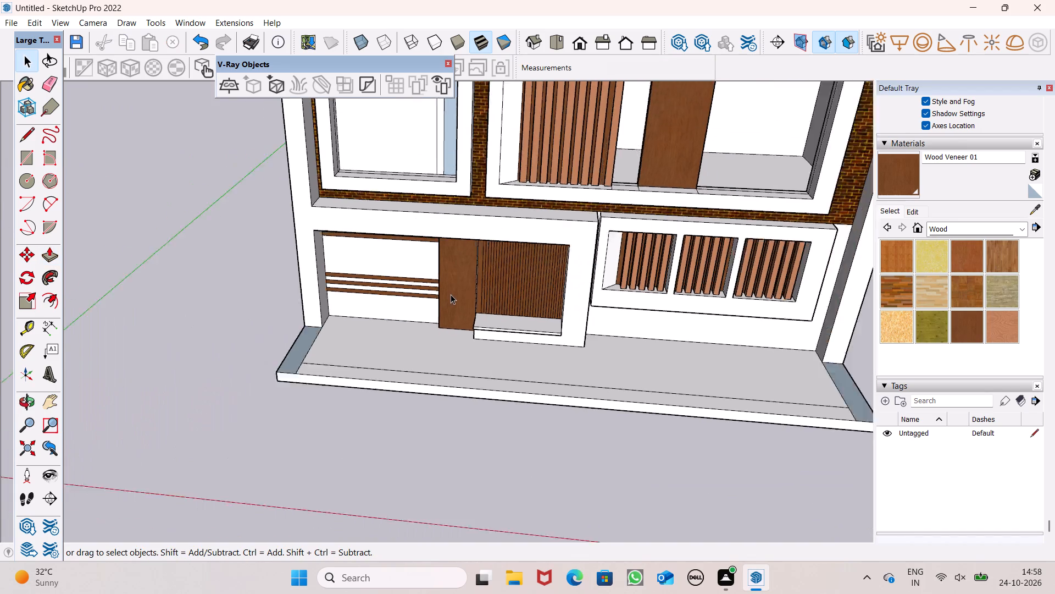
scroll(451, 294, "down", 2)
left_click(251, 299)
scroll(459, 317, "down", 3)
middle_click_drag(459, 321, 506, 255)
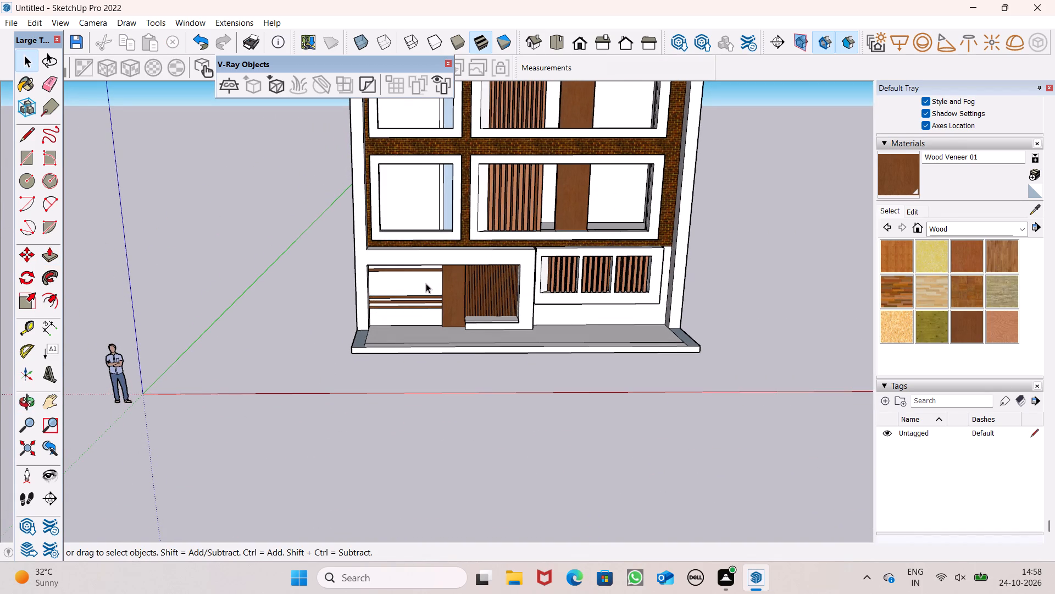
middle_click_drag(392, 284, 417, 274)
scroll(384, 268, "up", 4)
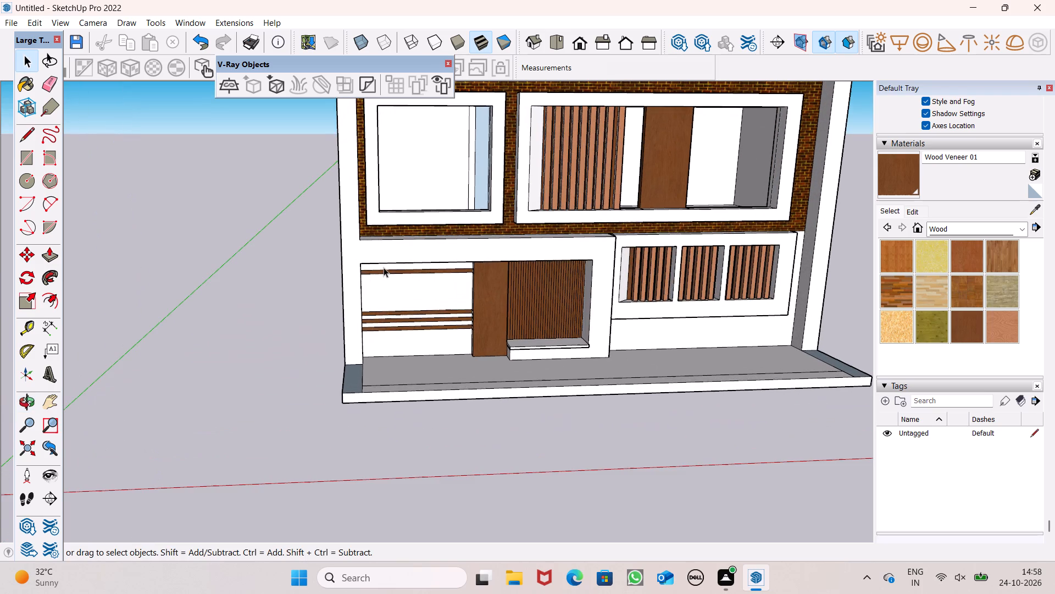
scroll(384, 267, "down", 1)
scroll(385, 267, "up", 2)
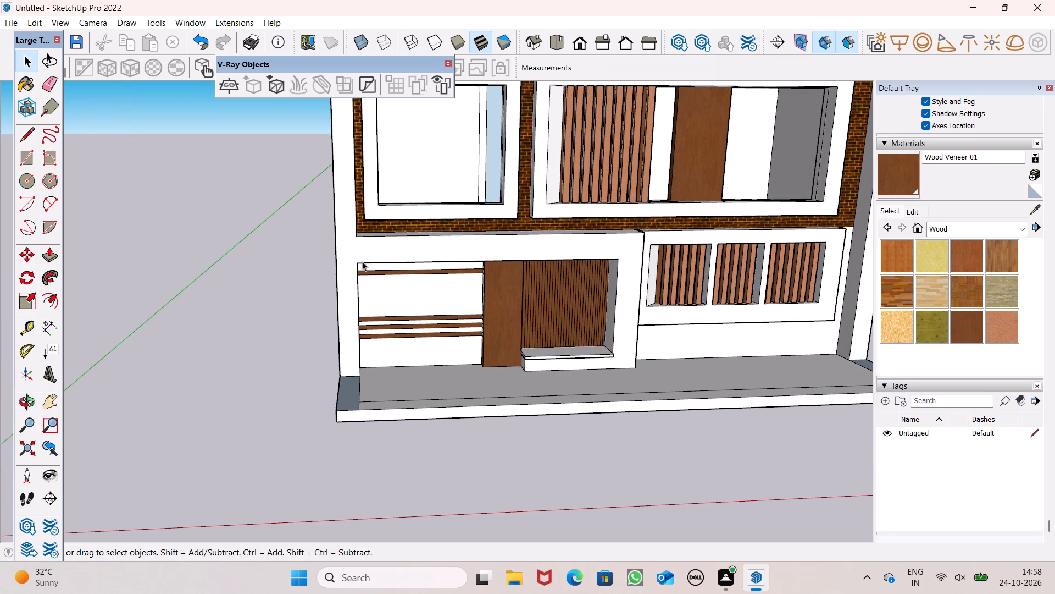
Draw a line on the front wall from the facade's outer vertical edge to the recess's upper outer corner.
scroll(362, 258, "up", 3)
scroll(344, 217, "up", 6)
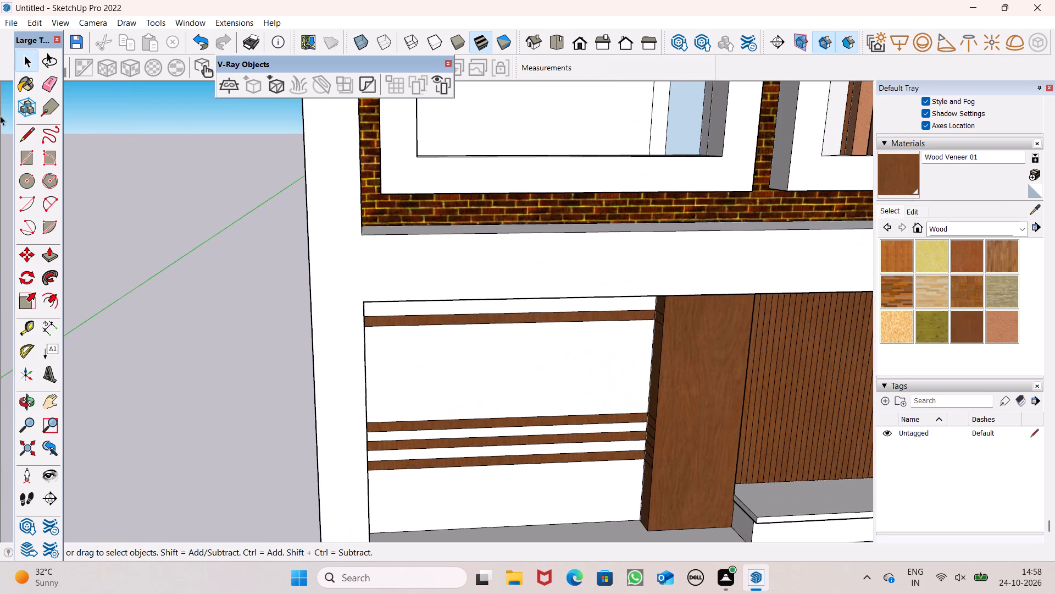
double_click(26, 131)
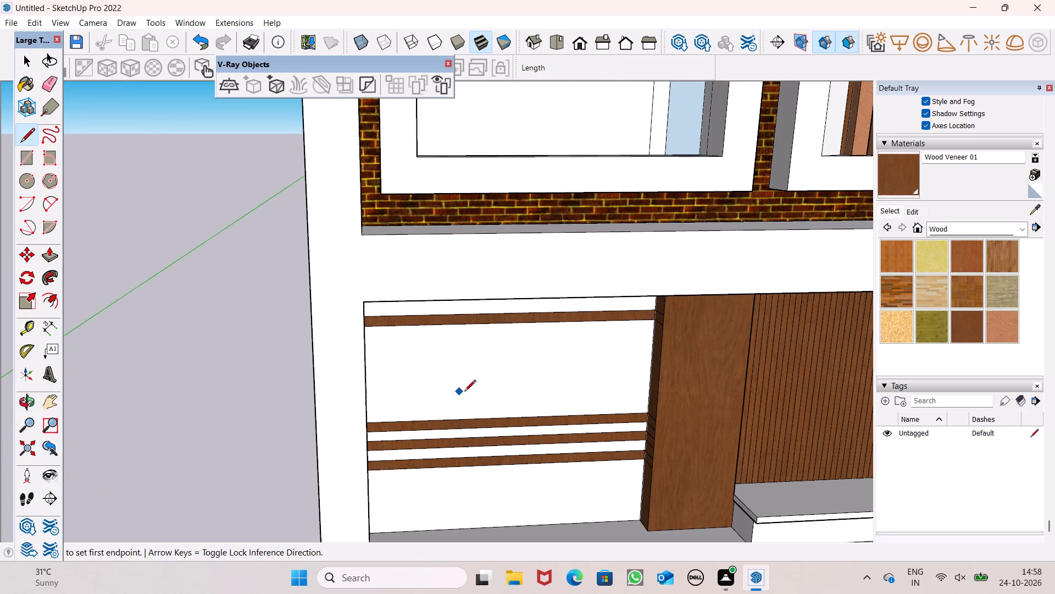
scroll(474, 390, "up", 5)
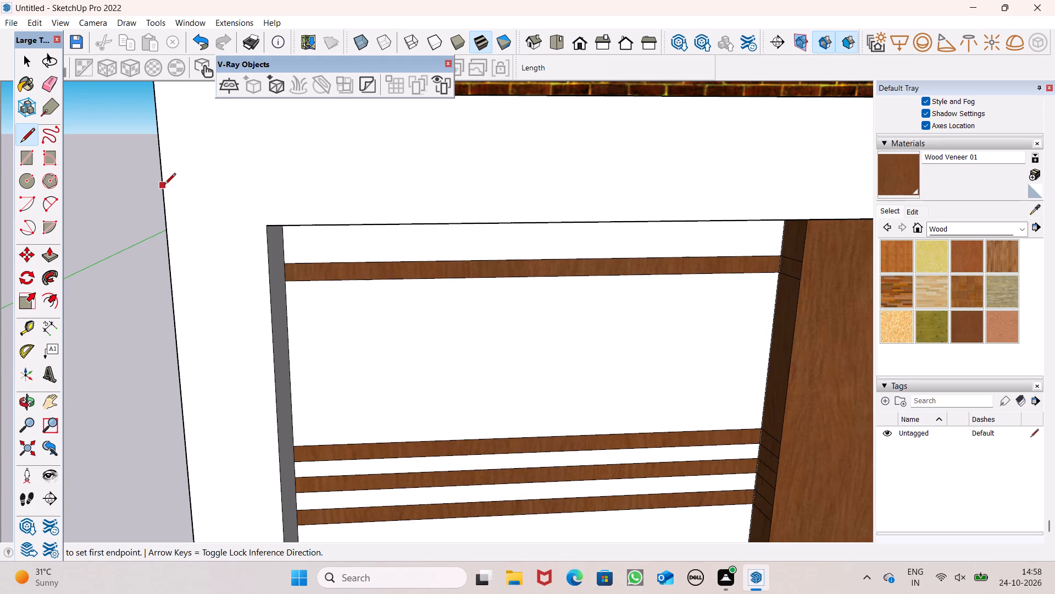
left_click_drag(164, 185, 185, 196)
left_click(269, 230)
scroll(291, 215, "down", 3)
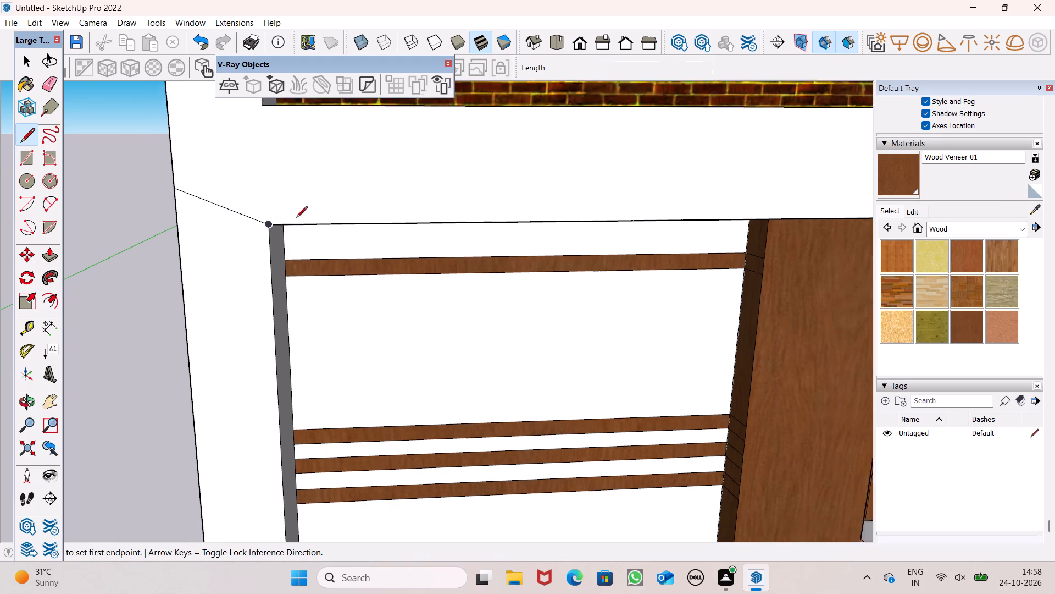
scroll(296, 218, "down", 3)
key("space")
scroll(314, 220, "down", 6)
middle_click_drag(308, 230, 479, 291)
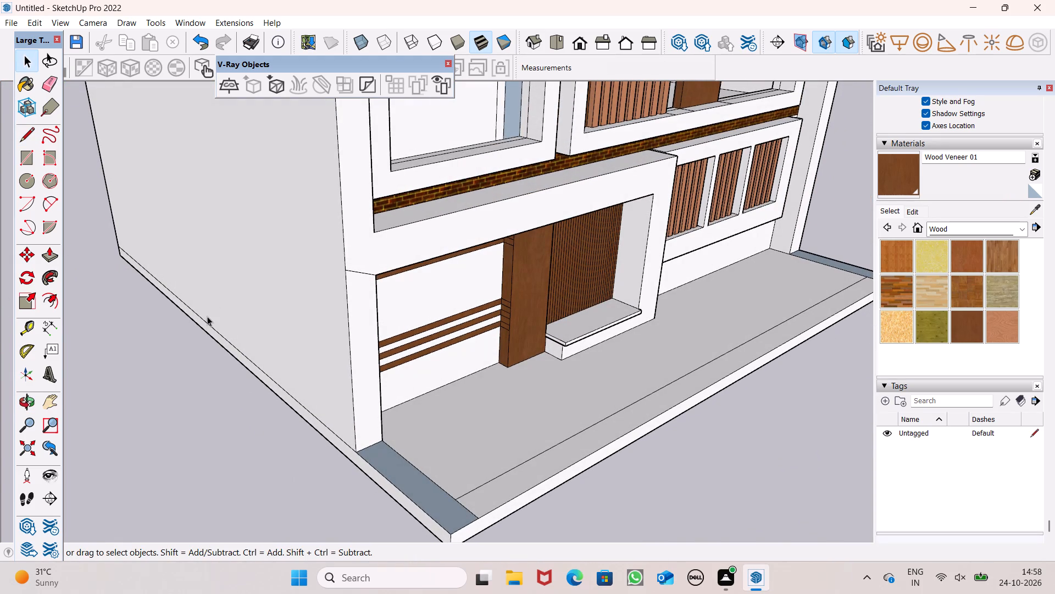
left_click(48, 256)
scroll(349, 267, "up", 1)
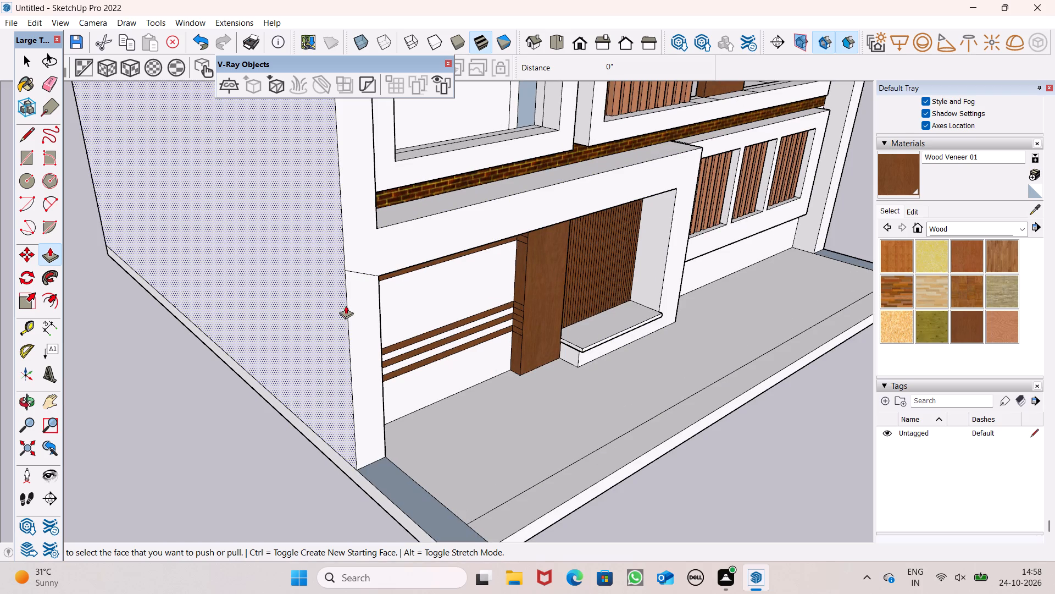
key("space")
Outline a narrow strip on the side wall with a short line from the corner and a vertical about 8' 9 1/16" down to the base.
middle_click_drag(342, 277, 443, 255)
scroll(443, 255, "up", 1)
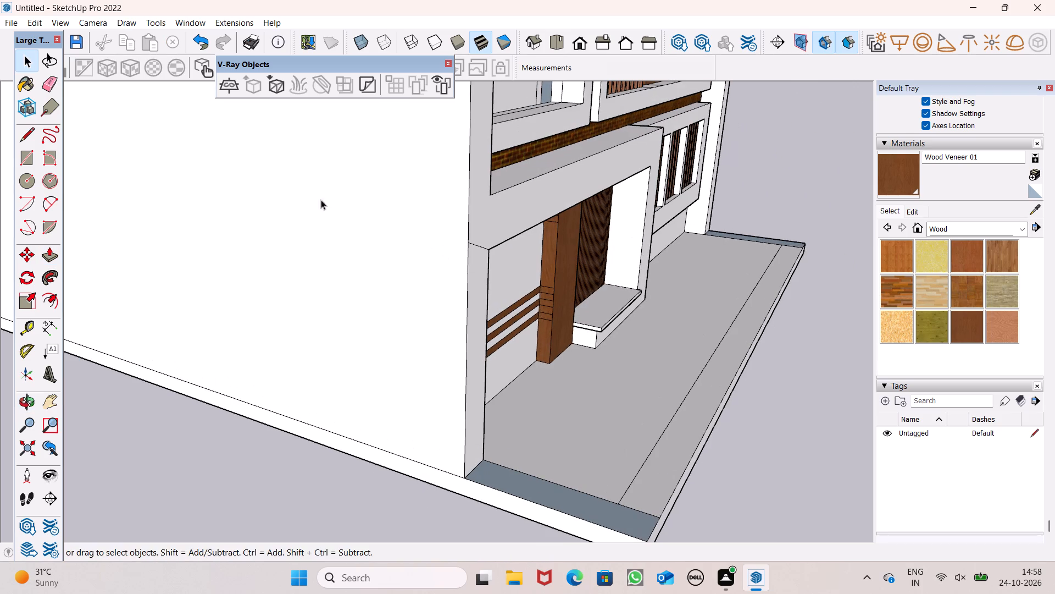
left_click(29, 140)
left_click(465, 245)
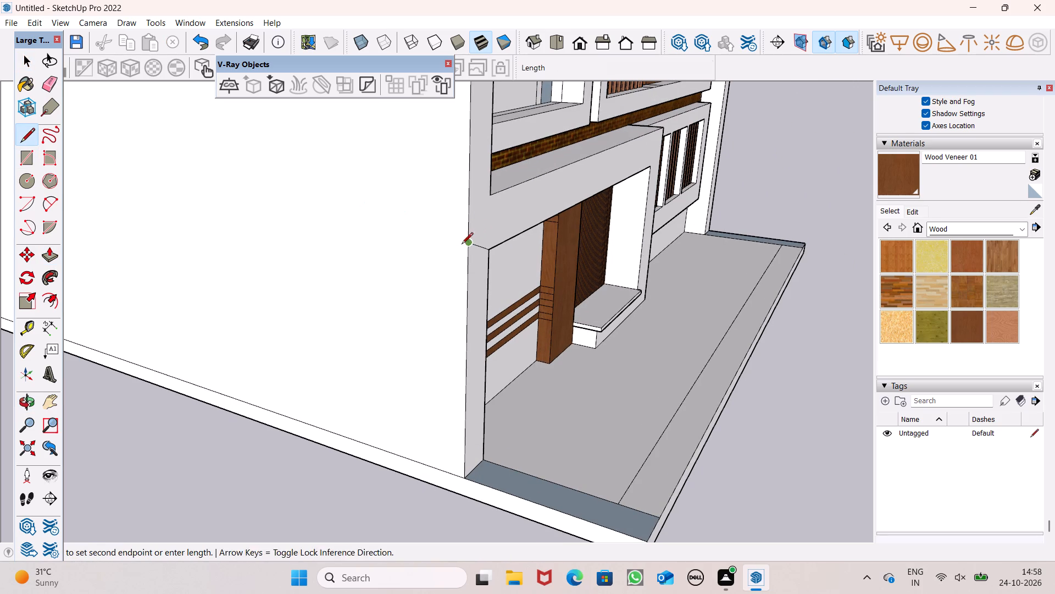
left_click(428, 238)
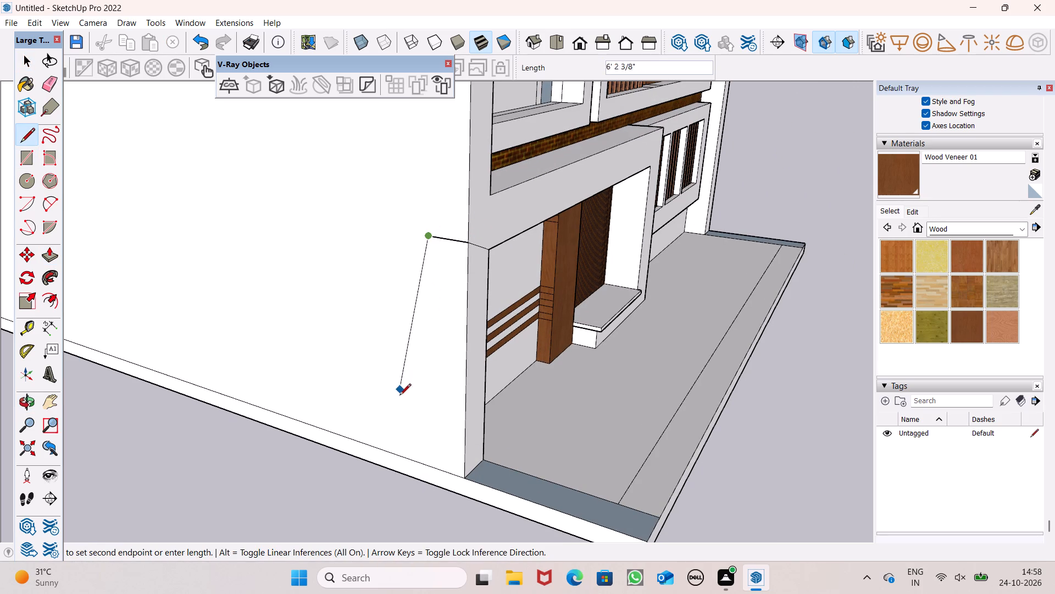
left_click(426, 468)
key("space")
Undo the two lines outlining the narrow strip on the side wall.
scroll(360, 337, "down", 3)
middle_click_drag(423, 390, 367, 429)
left_click_drag(51, 250, 59, 258)
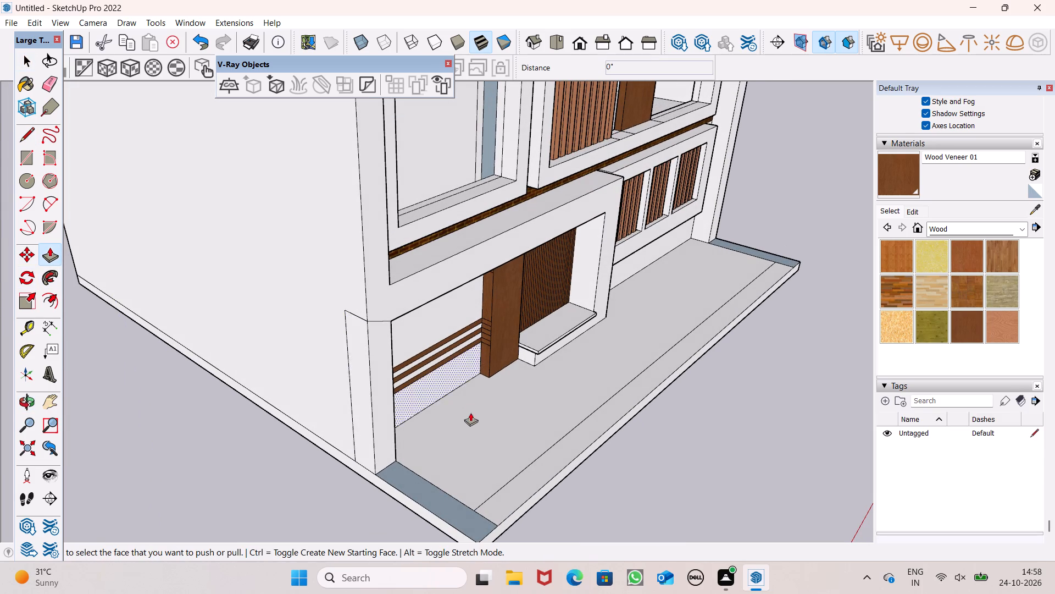
scroll(470, 416, "up", 2)
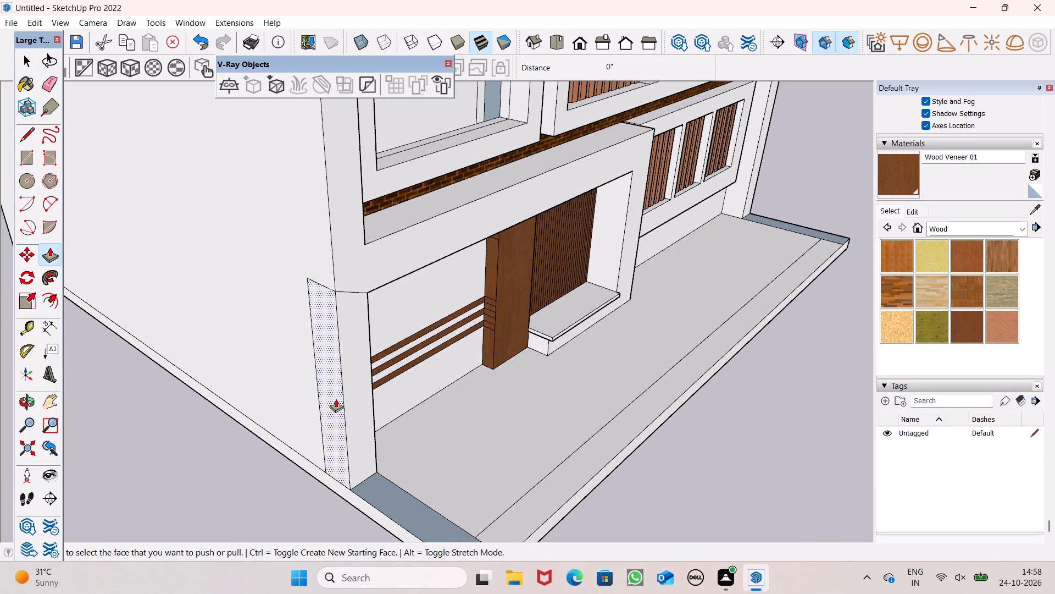
key("ctrl+z")
key("ctrl+z")
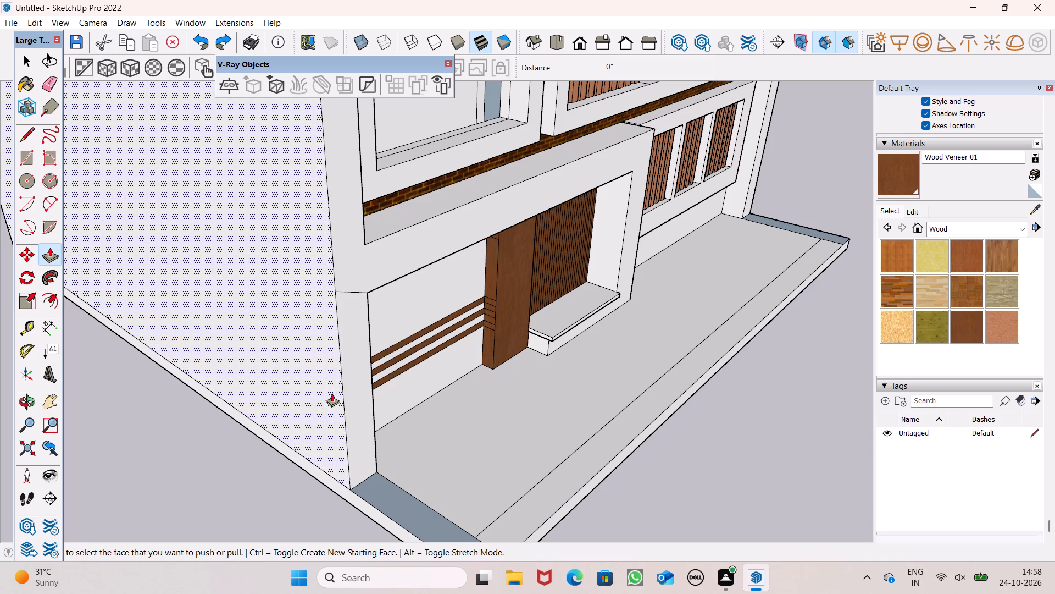
Pull the side wall beside the recess outward about 7 1/2", and the plinth's side face below it by the same amount.
left_click_drag(331, 393, 323, 408)
scroll(327, 338, "down", 5)
middle_click_drag(367, 377, 325, 335)
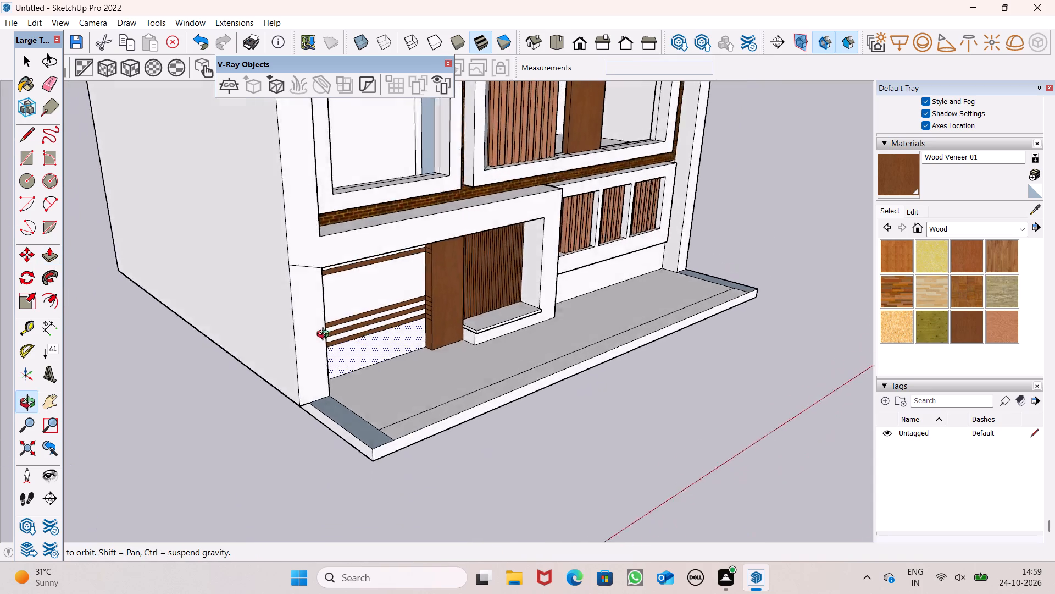
middle_click_drag(325, 335, 494, 200)
middle_click_drag(415, 298, 415, 395)
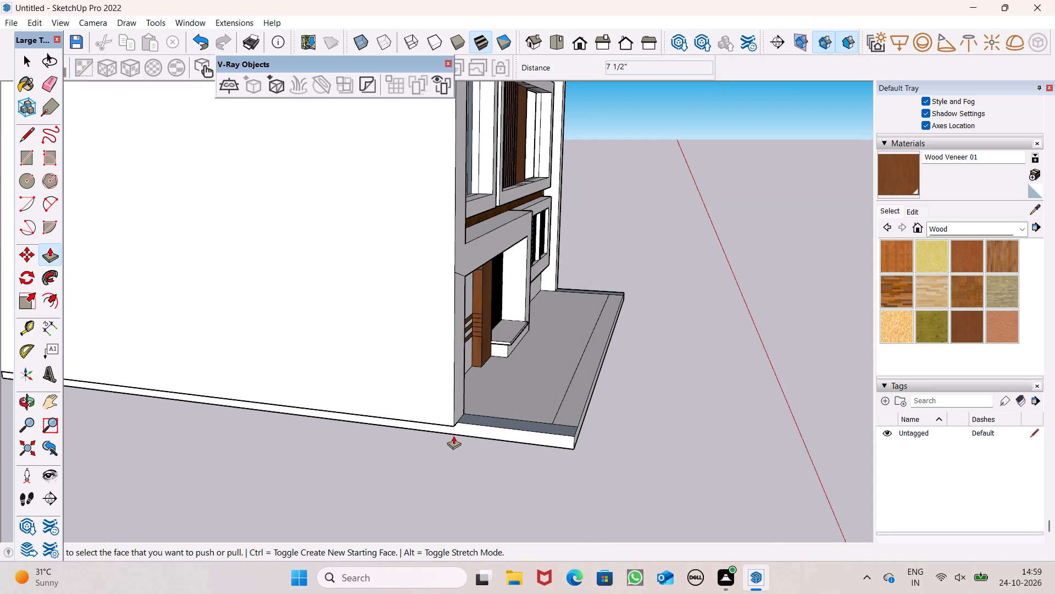
left_click_drag(460, 426, 440, 419)
Delete the line crossing the corner pier from its outer edge to the recess's upper corner.
scroll(301, 292, "down", 2)
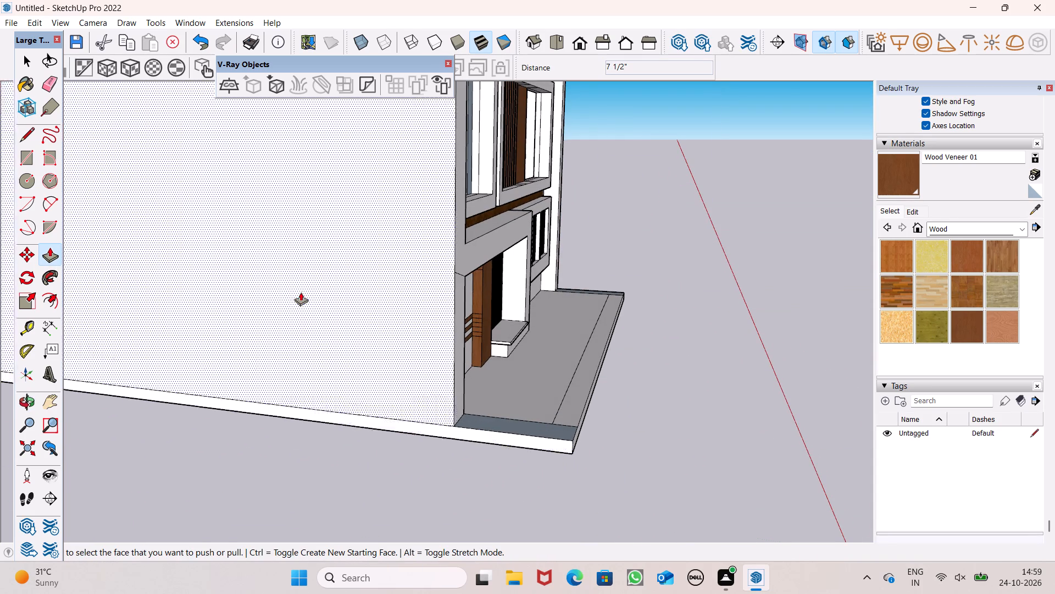
scroll(301, 292, "down", 8)
middle_click_drag(299, 318, 101, 268)
key("space")
middle_click_drag(282, 273, 178, 280)
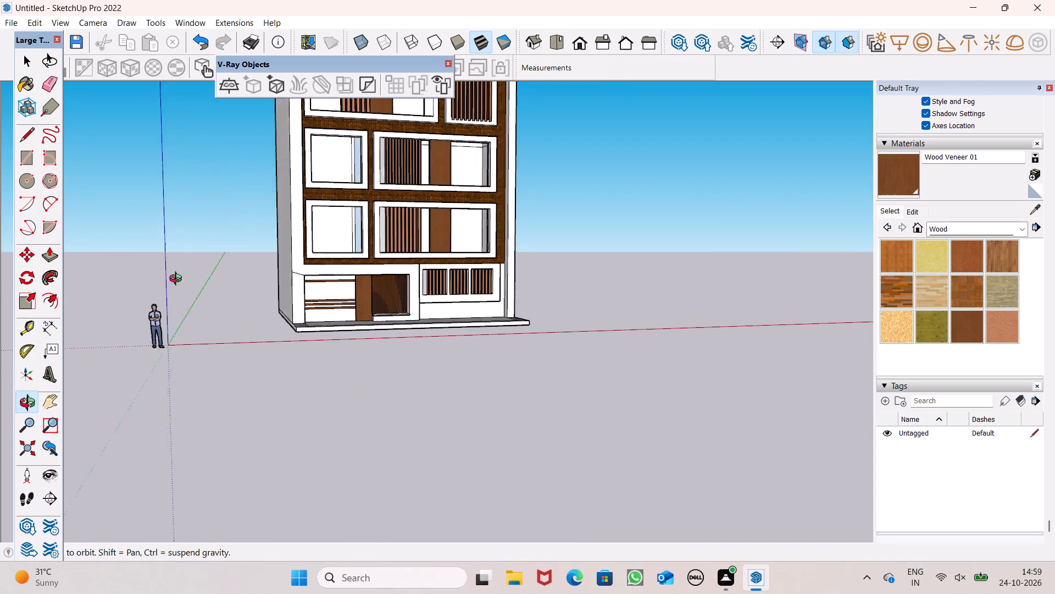
middle_click_drag(178, 280, 159, 280)
scroll(365, 250, "up", 6)
scroll(368, 249, "down", 1)
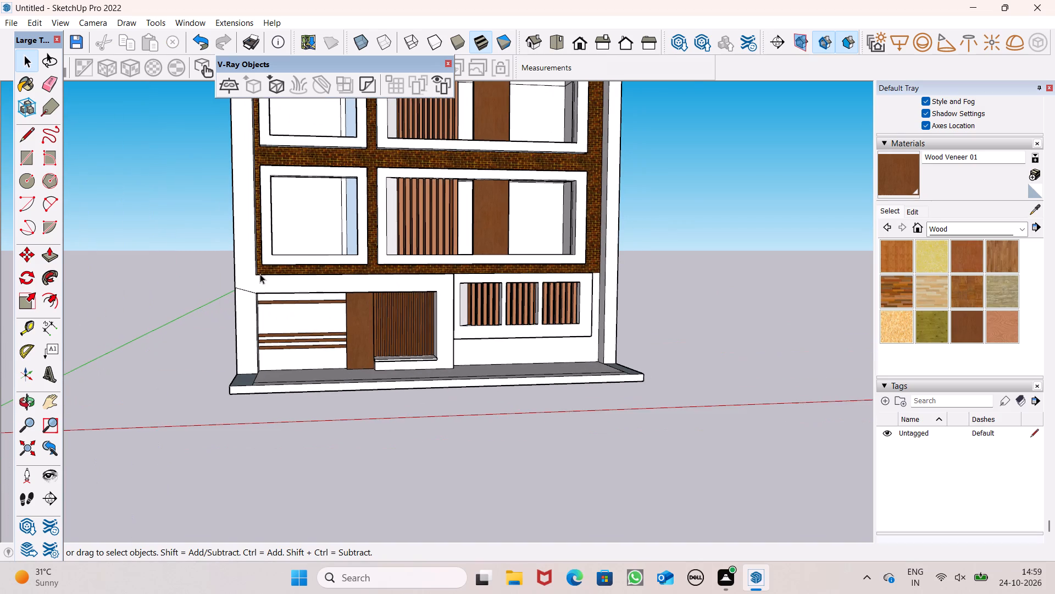
scroll(259, 274, "up", 10)
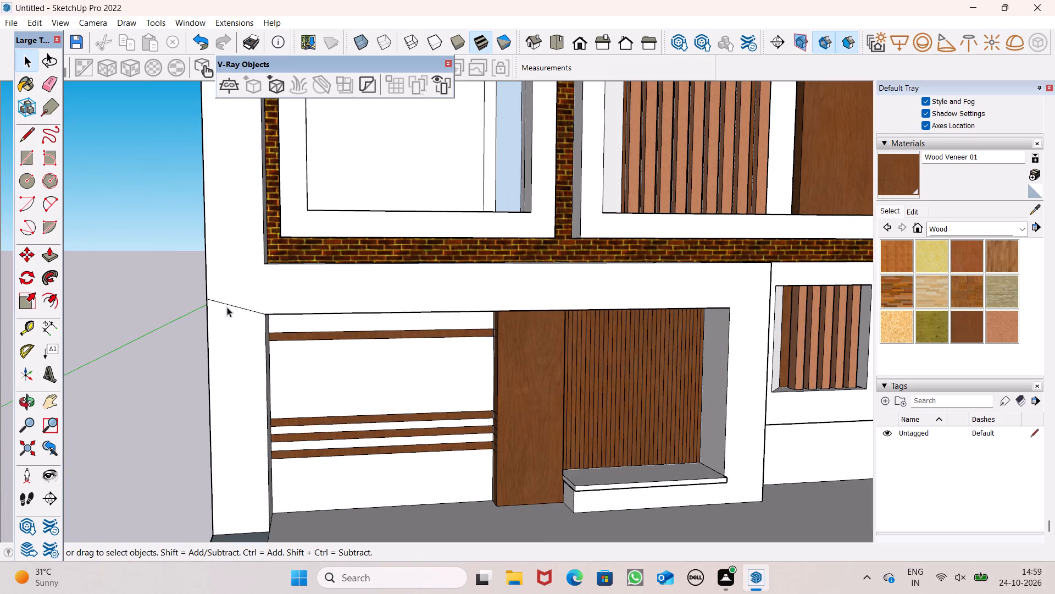
left_click(235, 305)
key("Delete")
Examine the whole facade from the front and from above, including the projecting upper blocks on both side walls.
scroll(303, 245, "down", 11)
scroll(258, 280, "down", 6)
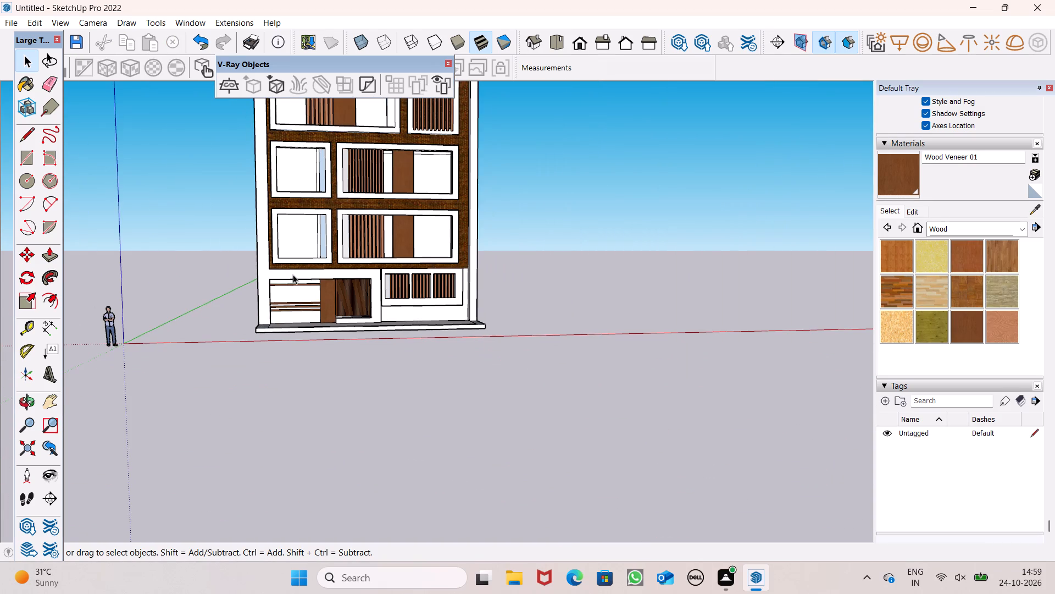
scroll(310, 262, "down", 1)
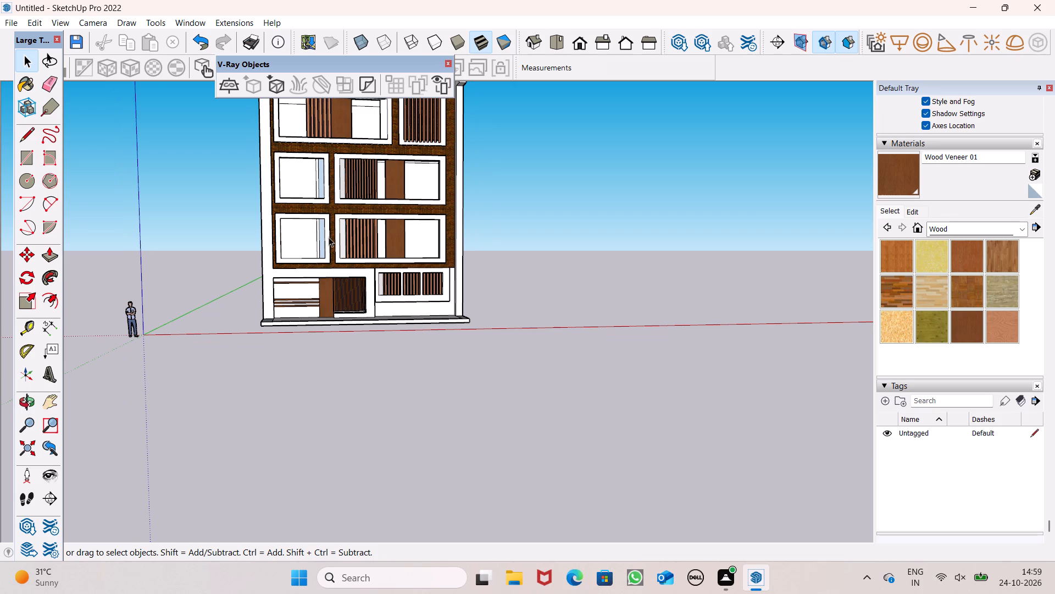
scroll(352, 211, "down", 6)
scroll(352, 234, "up", 8)
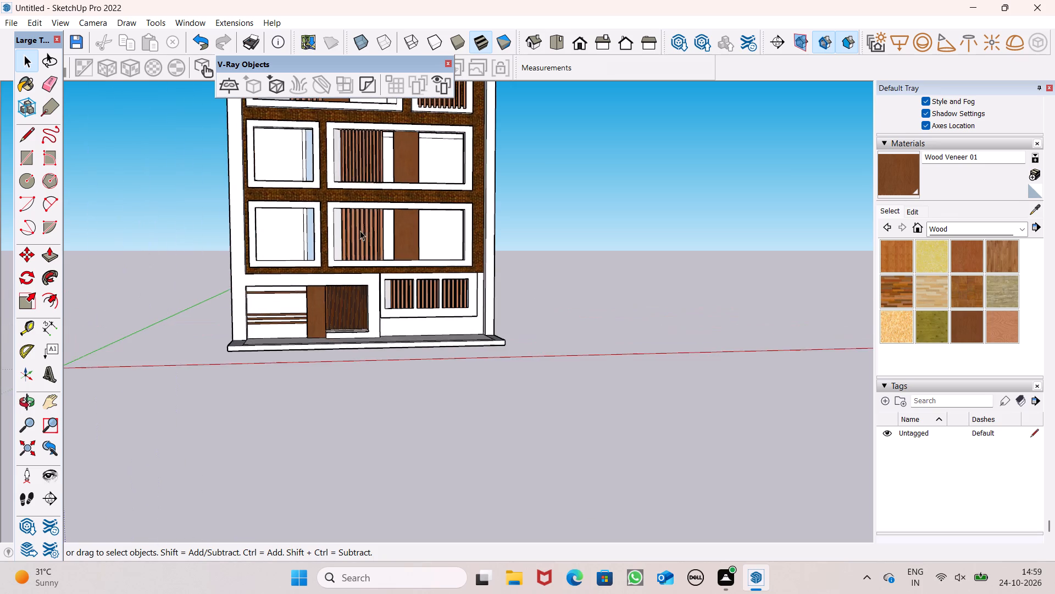
scroll(362, 252, "down", 6)
scroll(338, 328, "down", 5)
scroll(362, 171, "up", 7)
middle_click_drag(374, 180, 373, 240)
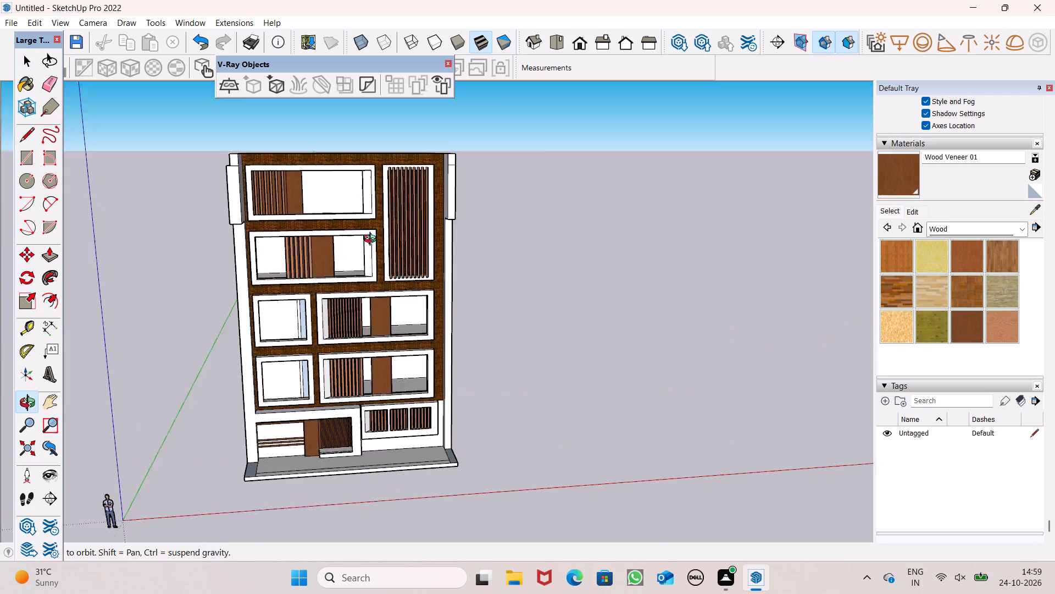
middle_click_drag(373, 240, 315, 313)
scroll(277, 235, "up", 6)
scroll(86, 206, "down", 1)
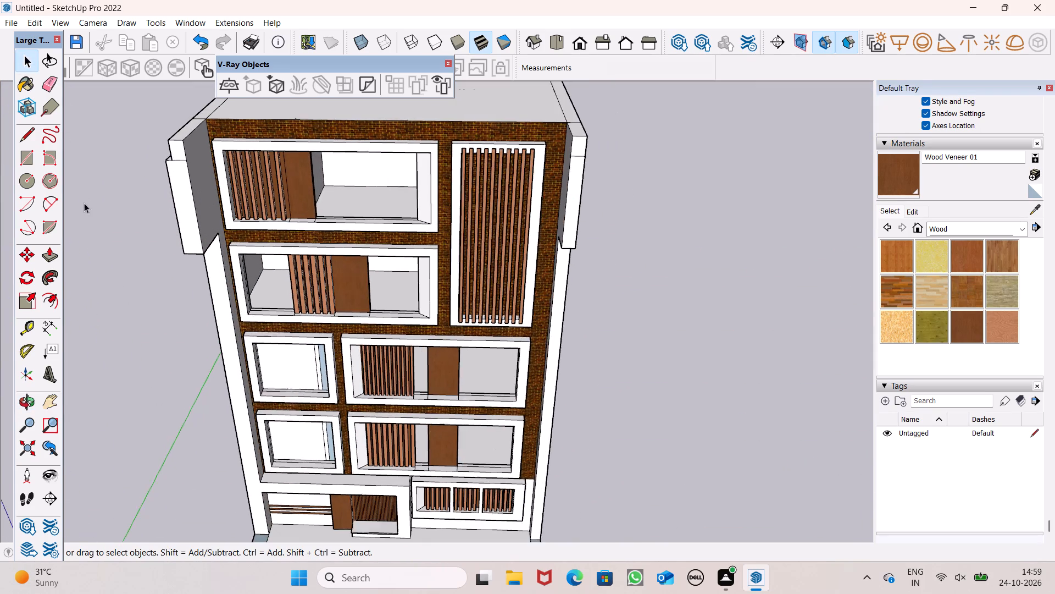
scroll(84, 203, "down", 1)
middle_click_drag(222, 212, 468, 219)
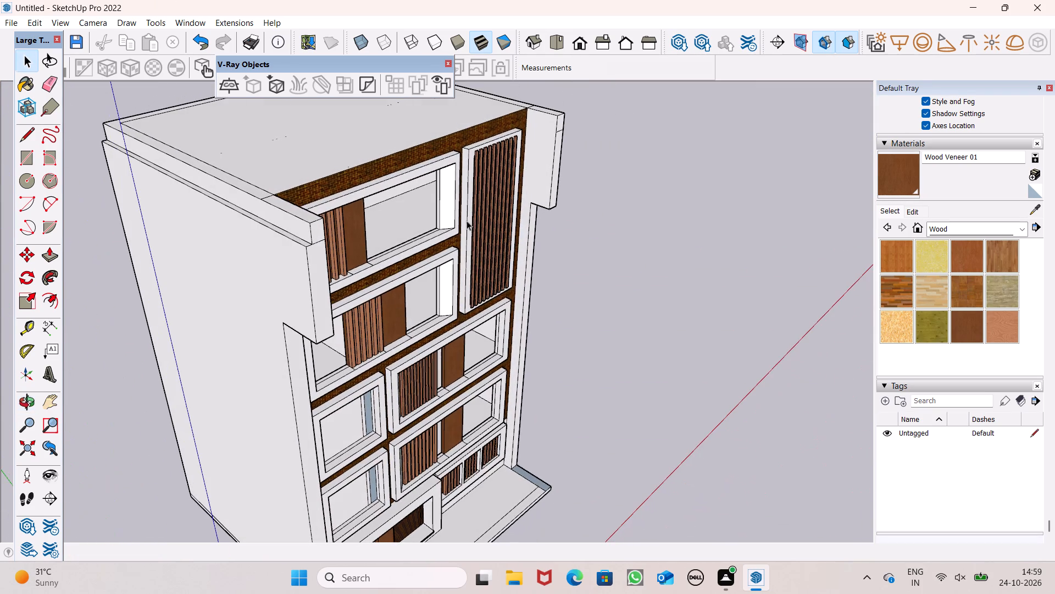
scroll(237, 260, "down", 2)
middle_click_drag(263, 254, 209, 232)
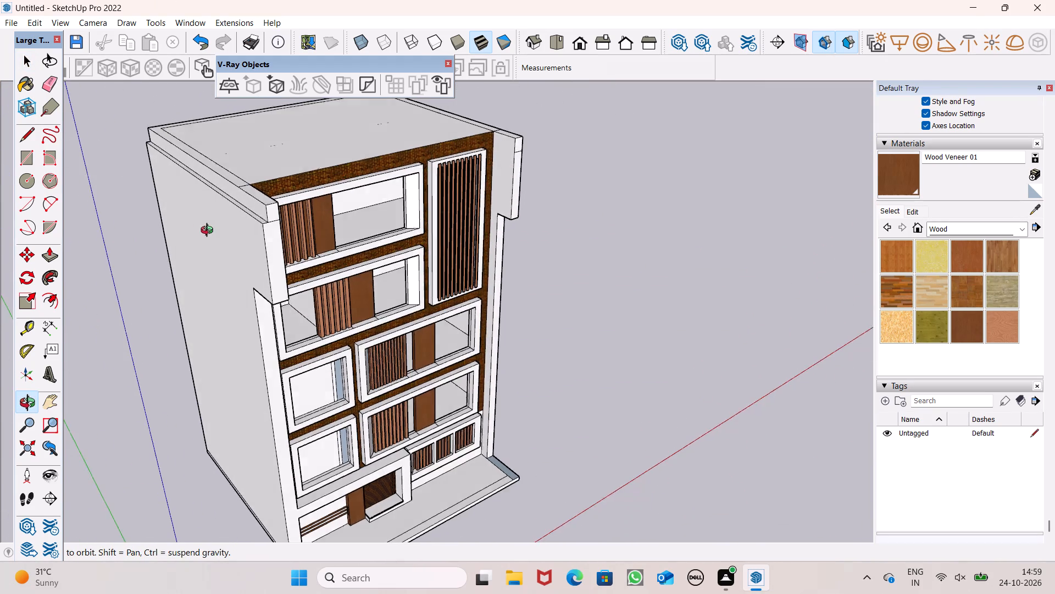
middle_click_drag(209, 232, 201, 226)
scroll(253, 222, "down", 1)
middle_click_drag(275, 216, 279, 234)
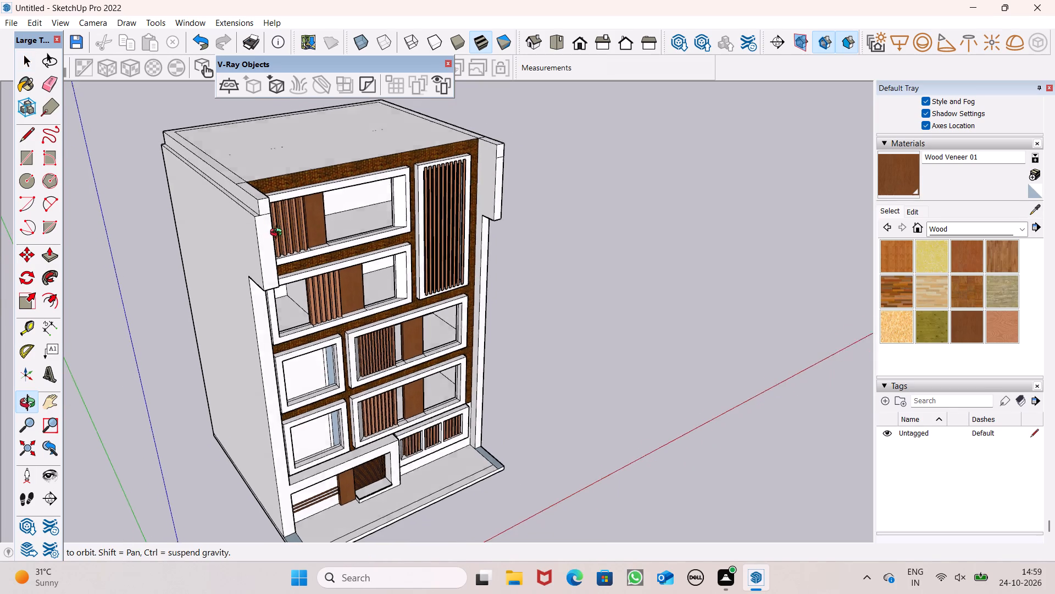
middle_click_drag(279, 234, 216, 261)
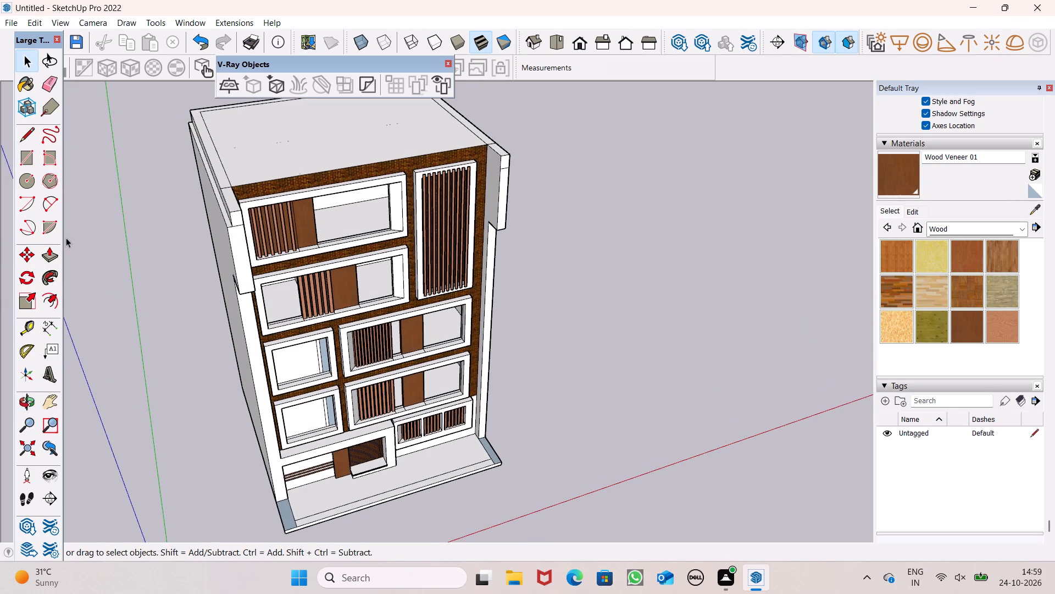
Pull the set-back front end of the recess-side roof edge forward 2', flush with the projecting block below it.
left_click(49, 260)
scroll(185, 223, "up", 6)
scroll(282, 206, "down", 3)
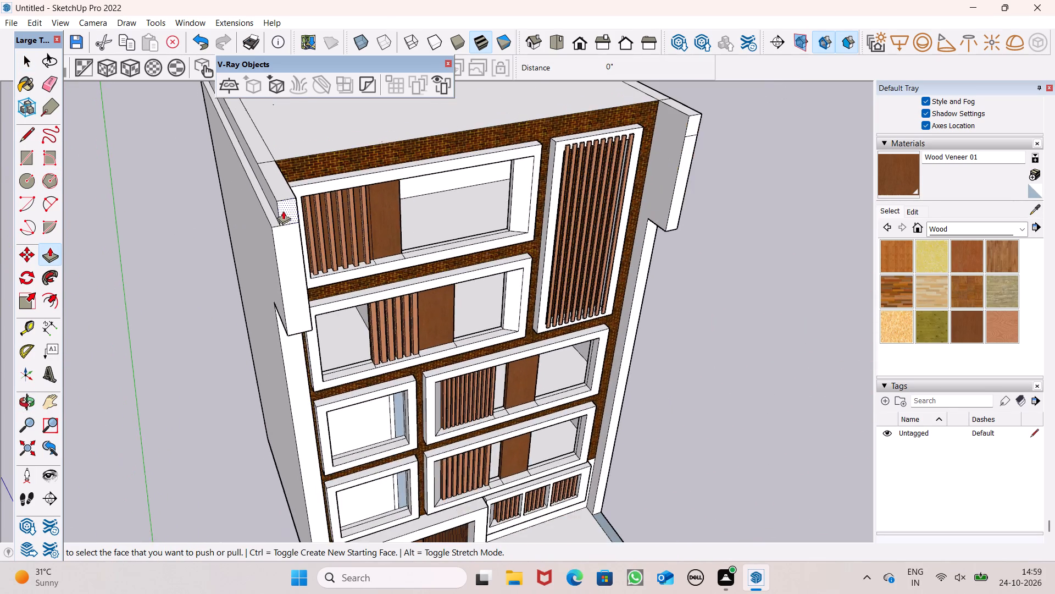
middle_click_drag(285, 228, 320, 322)
scroll(288, 324, "up", 4)
left_click_drag(290, 346, 310, 344)
Erase the leftover seam edges on the top and front end of the extended recess-side wall block.
left_click_drag(44, 88, 58, 89)
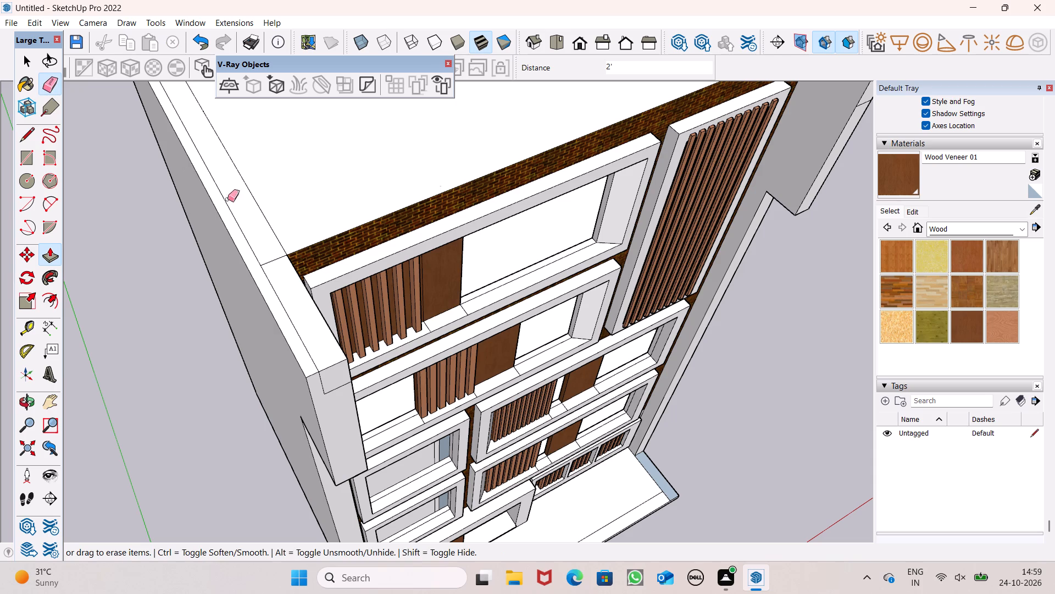
left_click_drag(260, 262, 267, 278)
scroll(259, 239, "down", 1)
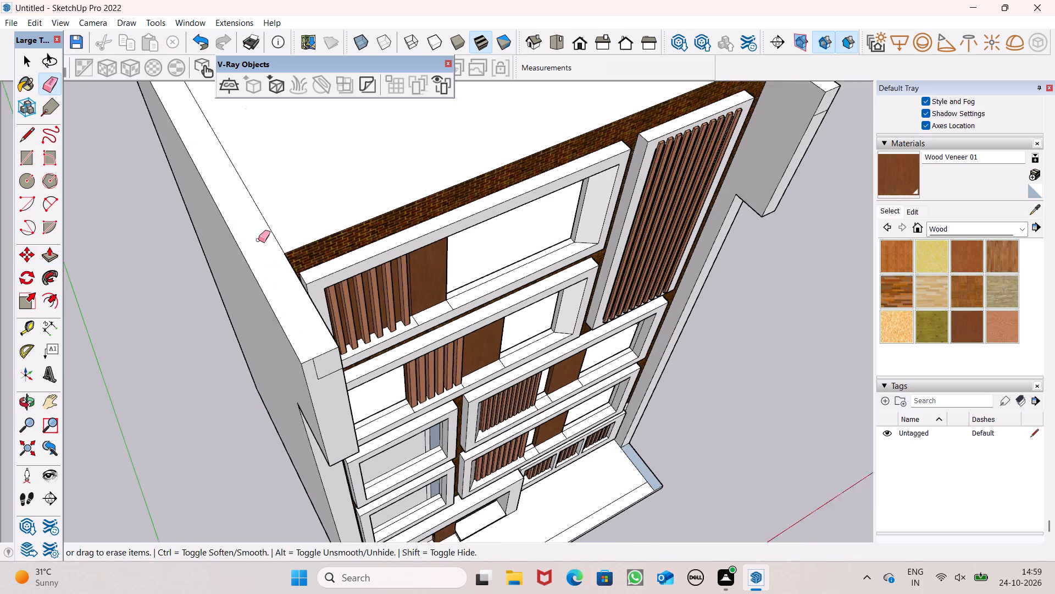
scroll(258, 240, "down", 3)
left_click_drag(314, 343, 302, 339)
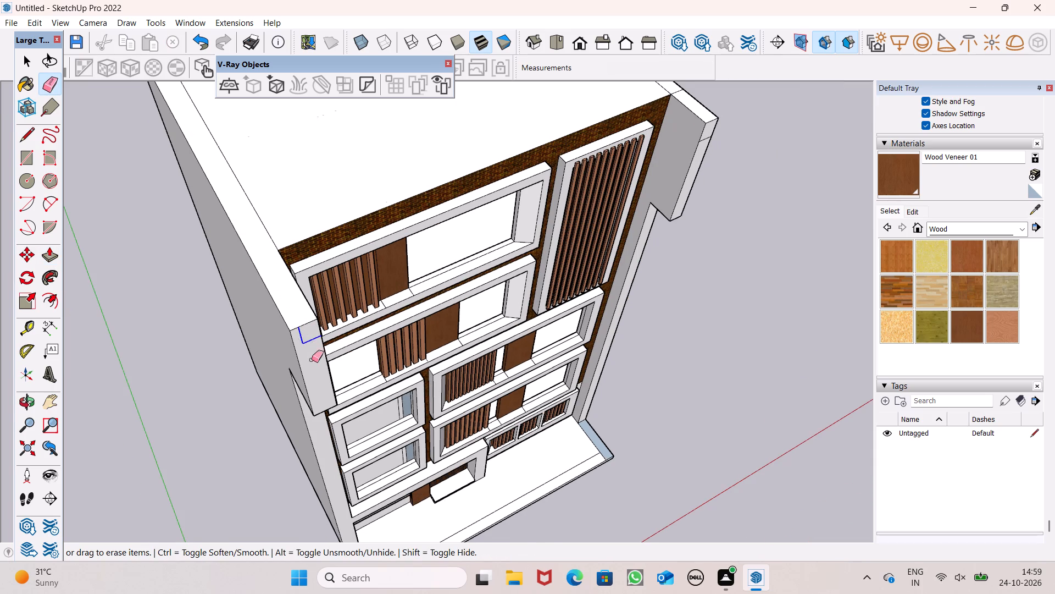
middle_click_drag(312, 354, 307, 279)
Push the front face of the recess-side upper block back flush with the side wall's front edge below.
left_click_drag(44, 252, 63, 260)
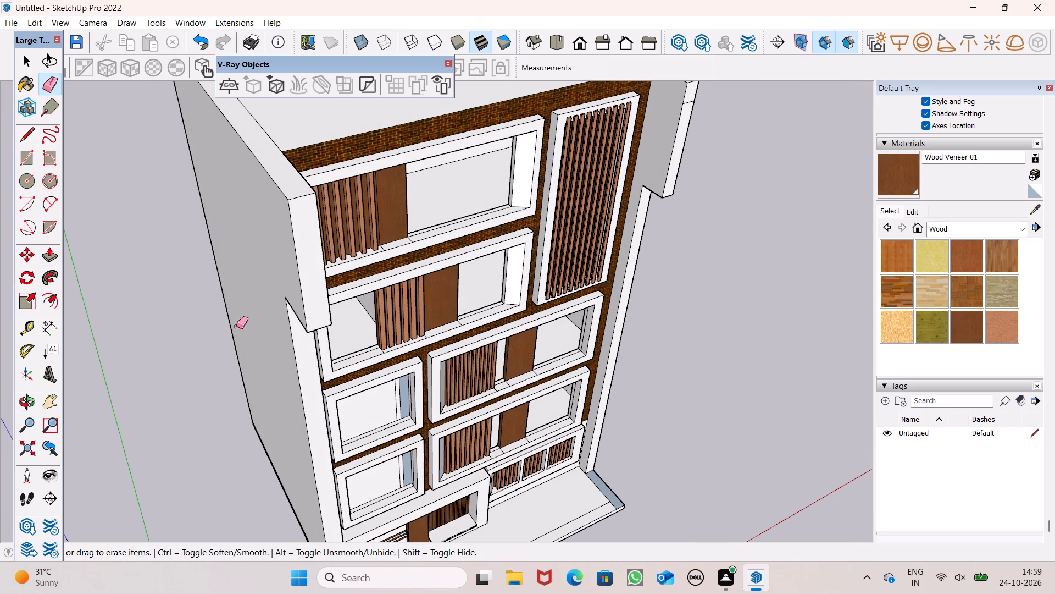
left_click(312, 318)
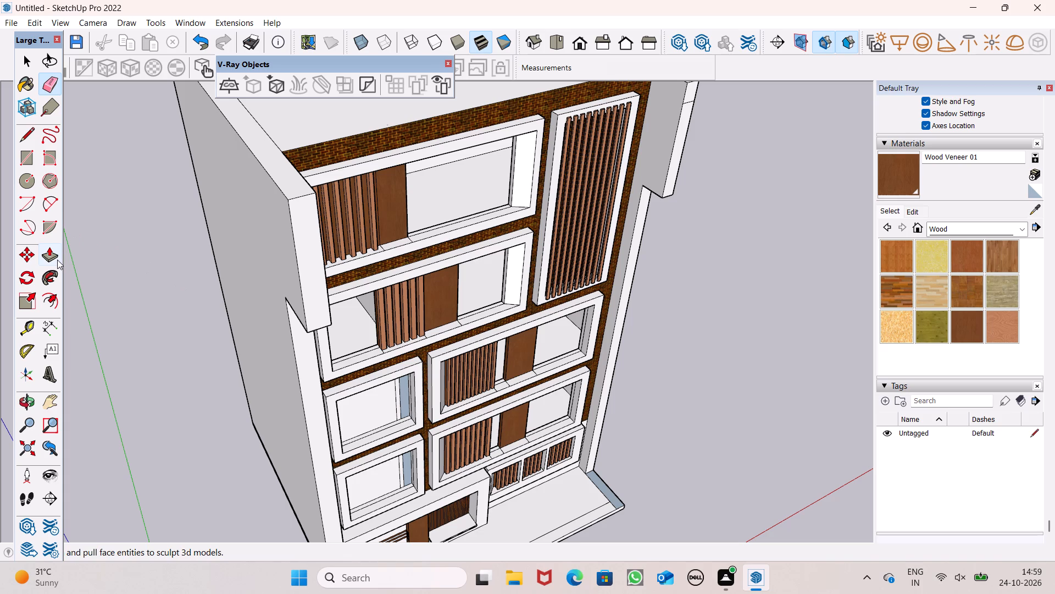
left_click(57, 260)
left_click_drag(317, 322, 290, 320)
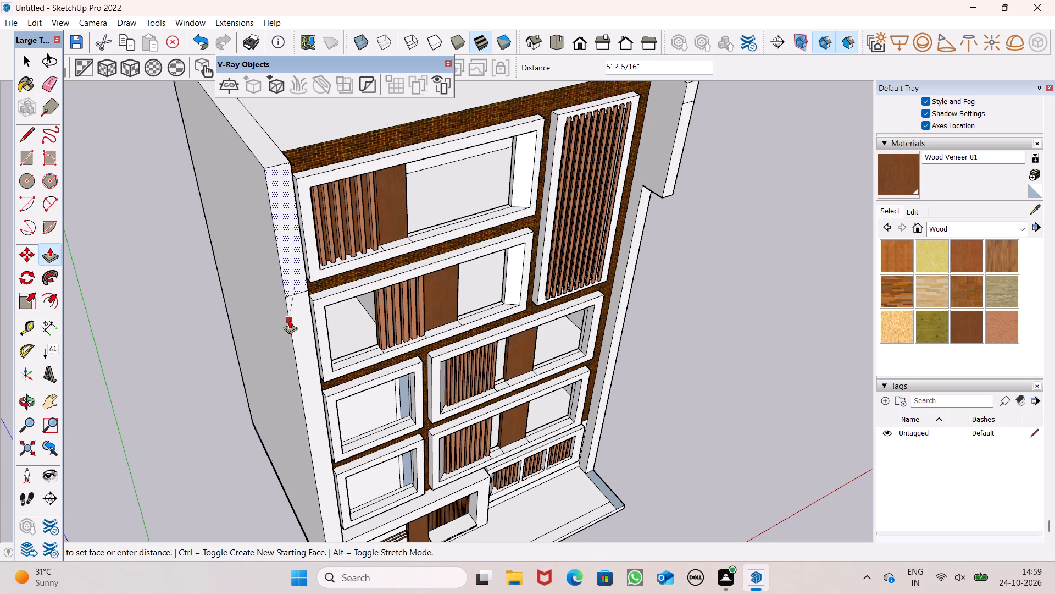
left_click_drag(290, 320, 287, 318)
Erase the leftover seam between the pushed-back upper block and the front edge of the recess-side wall.
scroll(246, 217, "down", 4)
left_click(50, 94)
scroll(283, 268, "up", 3)
left_click_drag(281, 272, 281, 277)
left_click(277, 266)
Erase the seam edge on the front face of the projecting upper block on the opposite side wall.
scroll(226, 196, "down", 6)
middle_click_drag(304, 258, 218, 225)
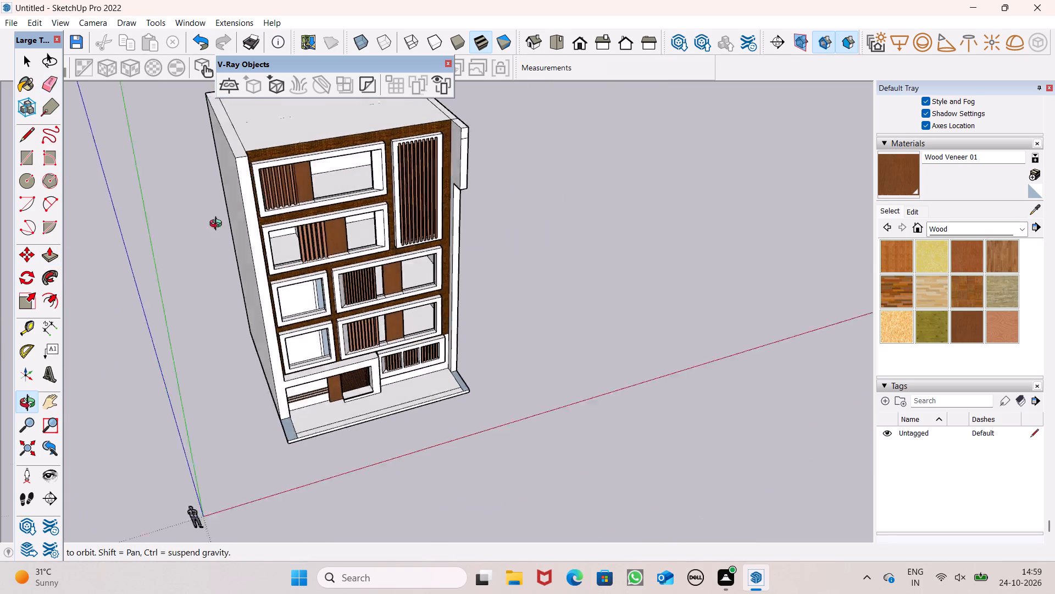
middle_click_drag(218, 225, 156, 204)
scroll(156, 204, "up", 1)
scroll(482, 189, "down", 2)
scroll(484, 197, "up", 6)
middle_click_drag(544, 262, 573, 306)
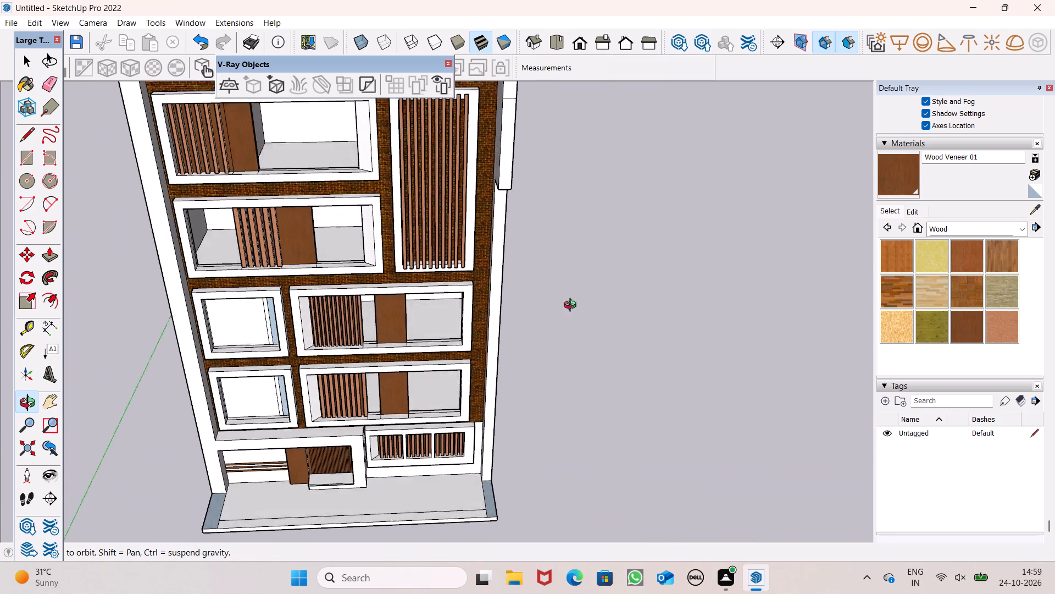
middle_click_drag(573, 306, 634, 448)
scroll(470, 200, "up", 6)
left_click_drag(593, 244, 593, 250)
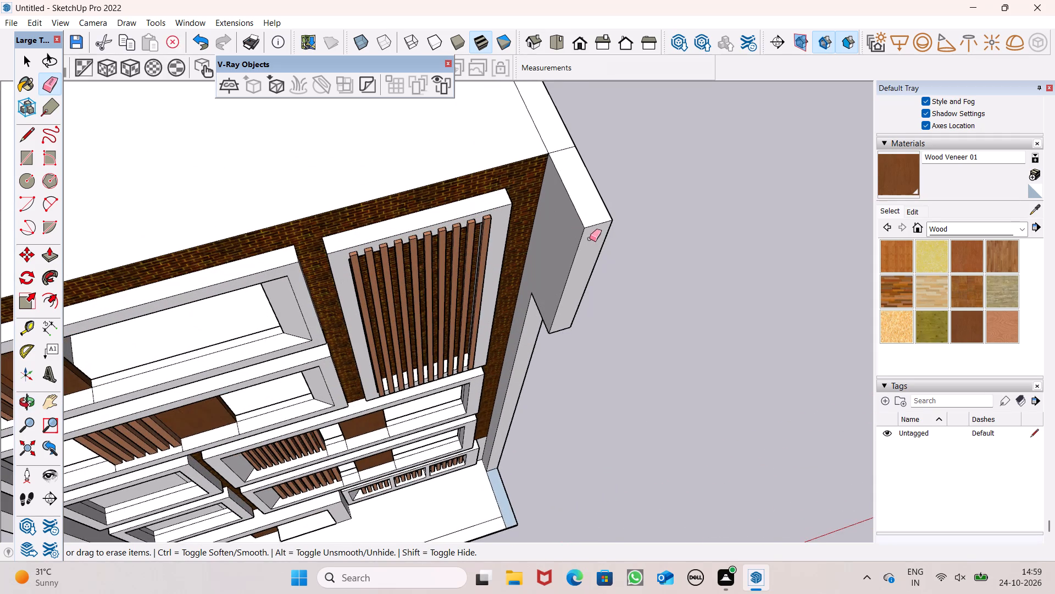
Push the front face of the opposite side wall's upper block back about 4' 6 1/4".
scroll(564, 232, "down", 4)
middle_click_drag(528, 276, 430, 300)
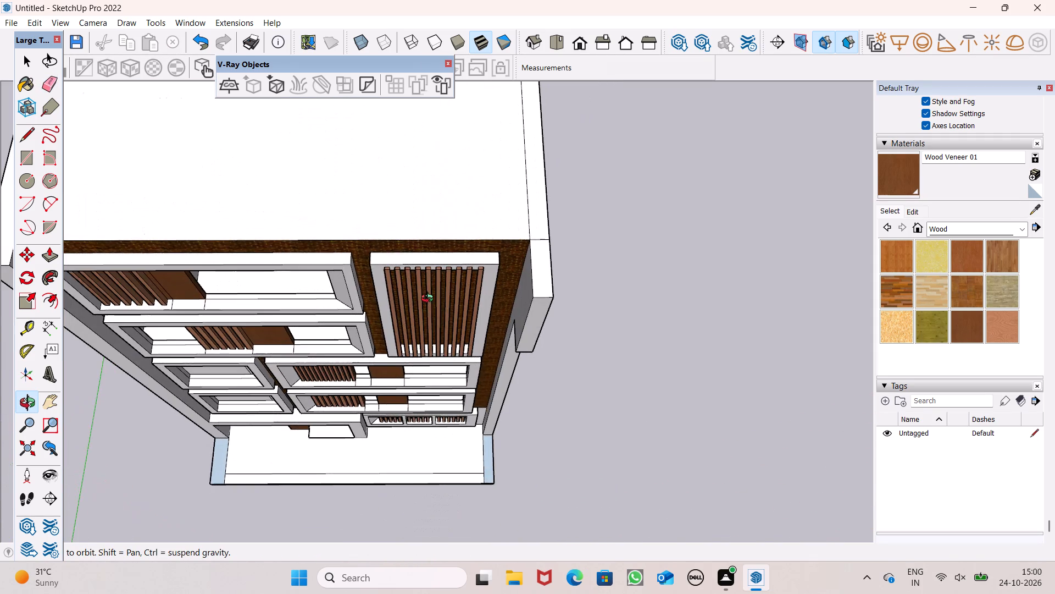
middle_click_drag(430, 300, 430, 299)
left_click_drag(59, 260, 68, 259)
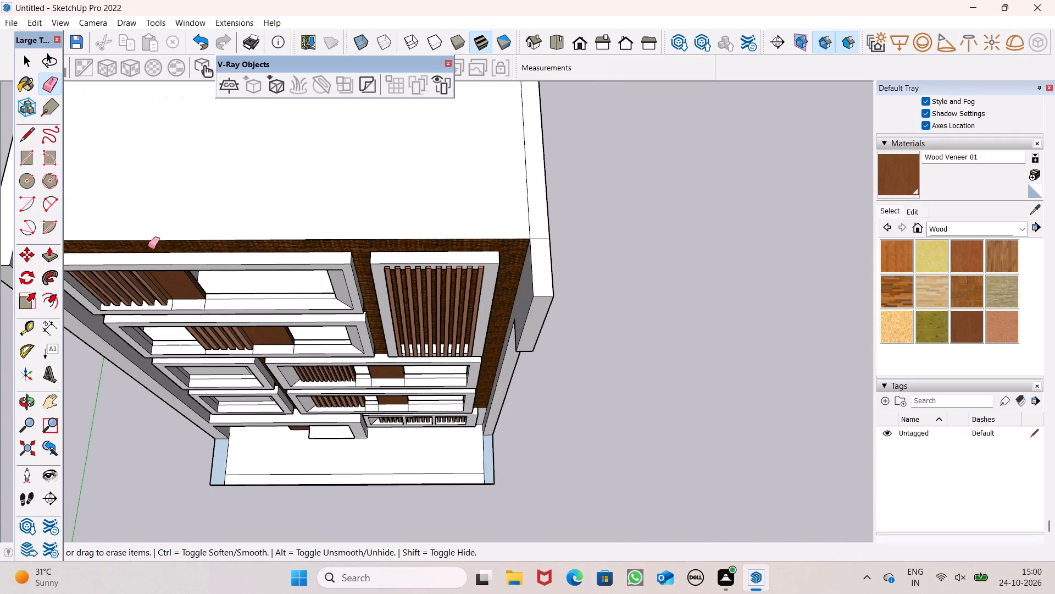
left_click(50, 253)
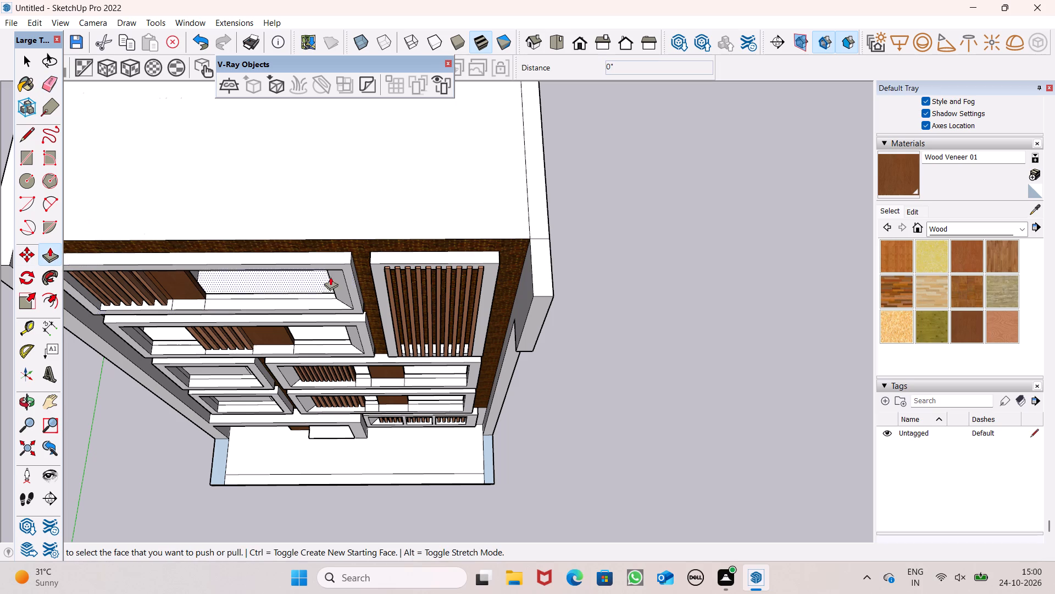
left_click_drag(533, 307, 536, 261)
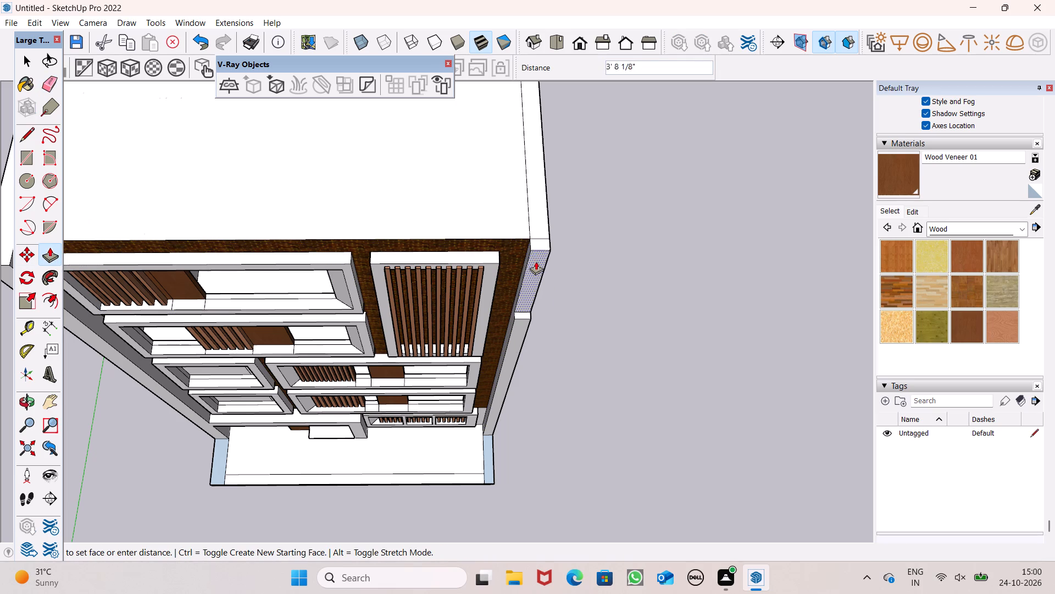
left_click_drag(536, 261, 525, 232)
Pull that upper block's front face forward about 1' 6 7/8", flush with the front edge of the side wall below.
scroll(421, 235, "down", 5)
middle_click_drag(501, 351, 330, 281)
scroll(462, 215, "up", 5)
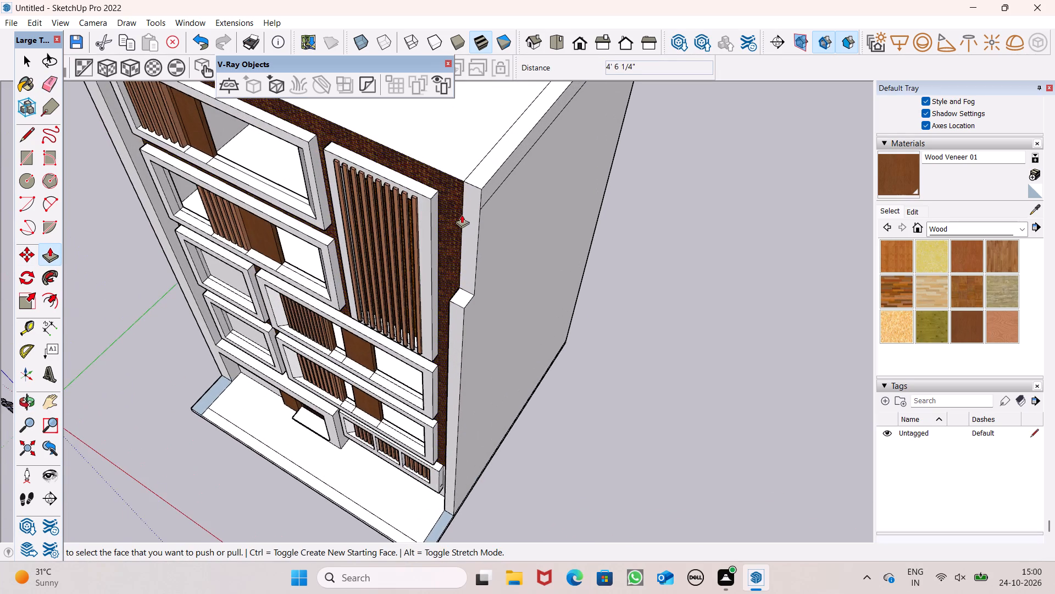
scroll(459, 226, "down", 3)
left_click_drag(469, 257, 464, 294)
scroll(463, 207, "down", 4)
middle_click_drag(460, 263, 560, 169)
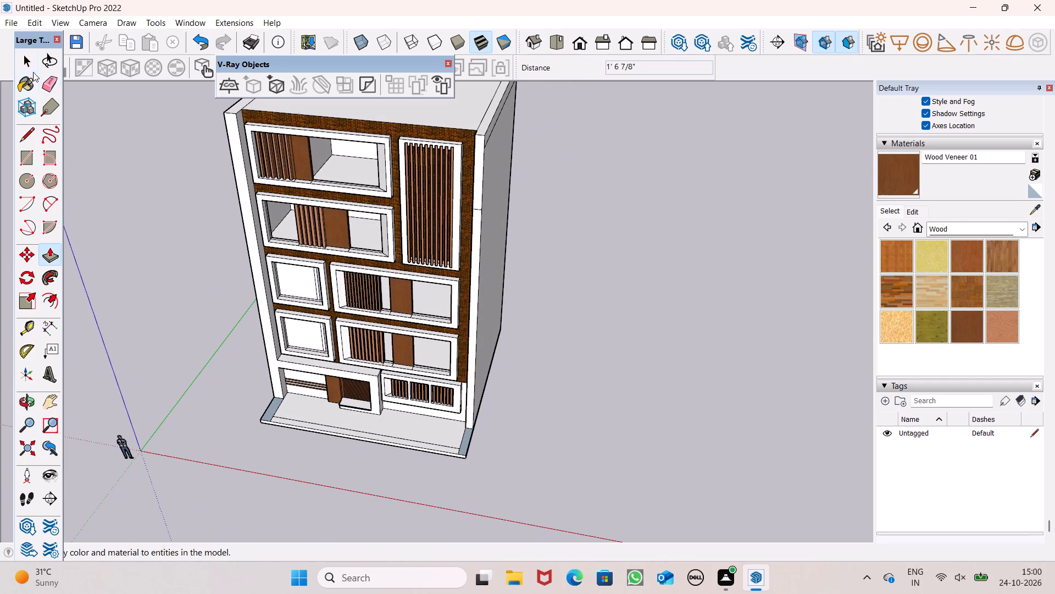
Erase the seam edge across the front face of the opposite side wall, where the upper block meets the wall below.
left_click(52, 86)
scroll(382, 234, "up", 4)
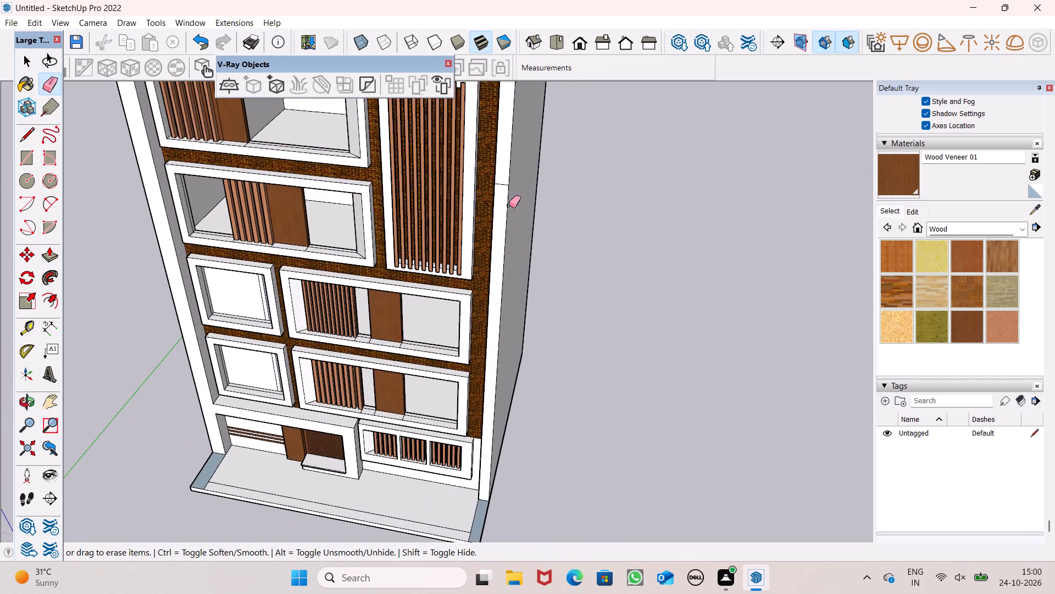
scroll(509, 205, "up", 5)
left_click_drag(494, 166, 494, 186)
scroll(542, 216, "down", 5)
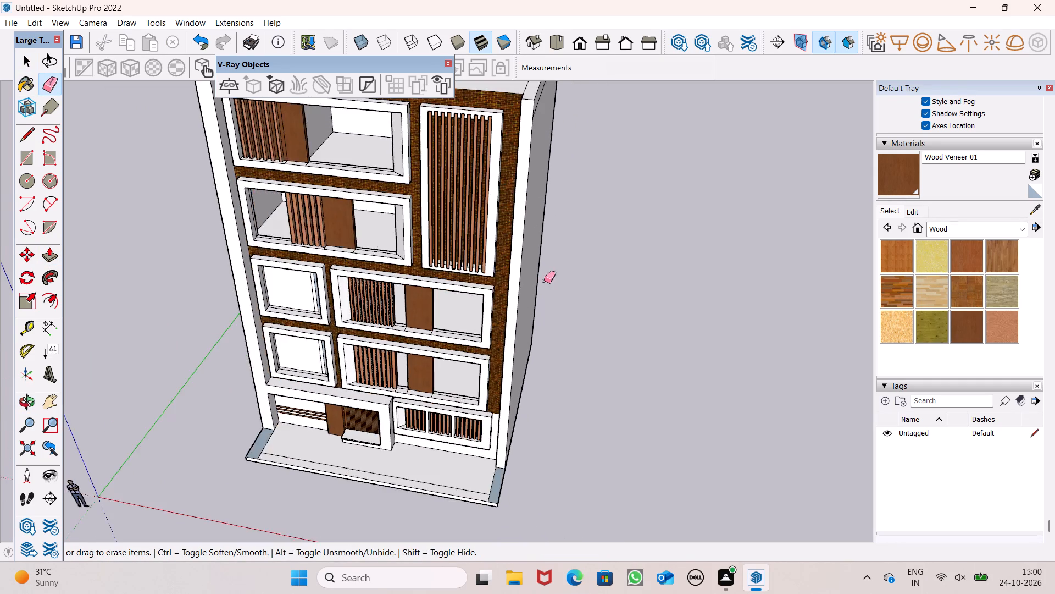
Erase the matching seam edge on the inner face of that side wall, beside the tall louvred frame.
middle_click_drag(559, 255, 711, 169)
scroll(673, 196, "down", 3)
scroll(546, 158, "up", 6)
middle_click_drag(554, 163, 613, 181)
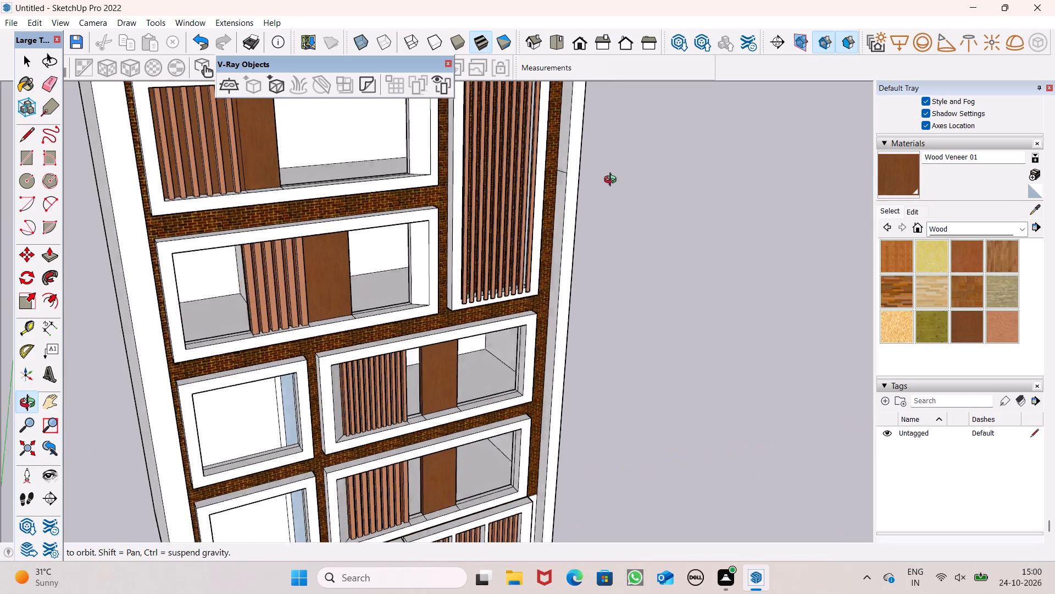
middle_click_drag(613, 181, 615, 182)
scroll(558, 169, "up", 12)
left_click(573, 174)
scroll(564, 162, "down", 5)
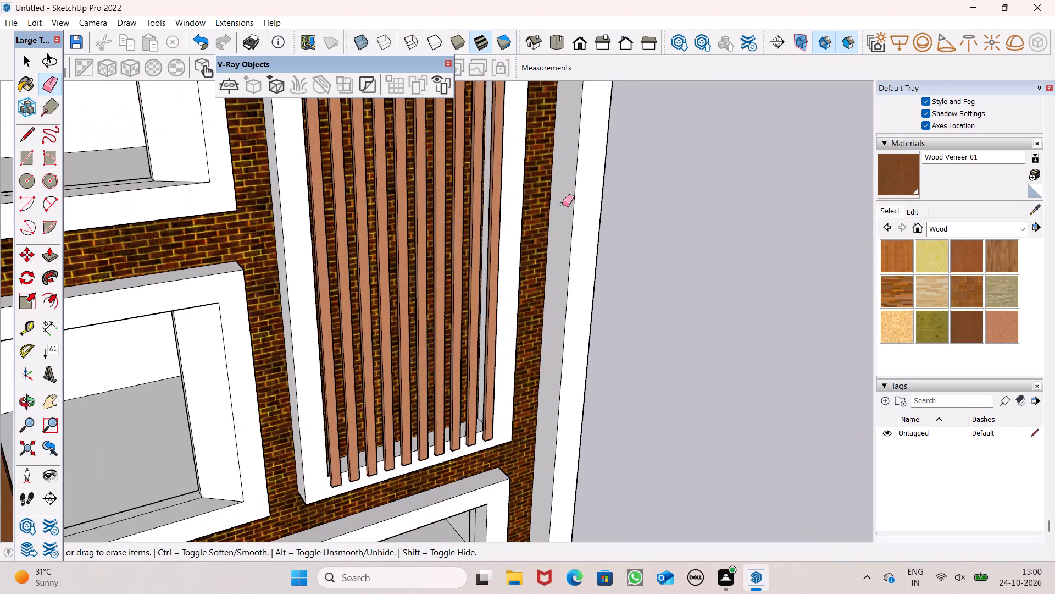
Erase the horizontal edge just below the roof on the outer face of the same side wall.
middle_click_drag(564, 207, 325, 266)
scroll(641, 260, "down", 6)
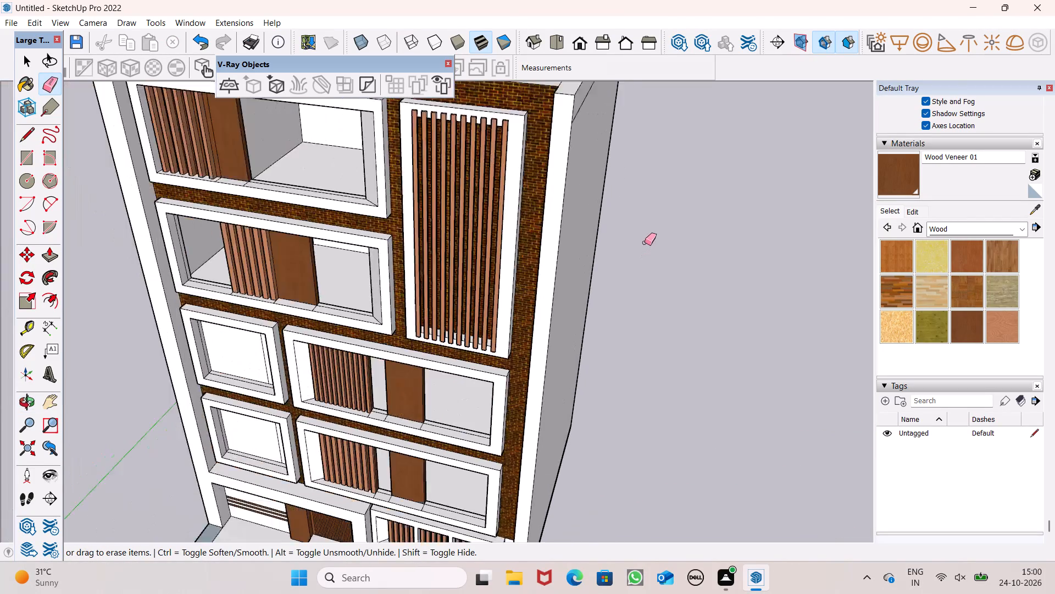
scroll(645, 243, "down", 2)
middle_click_drag(615, 254, 630, 180)
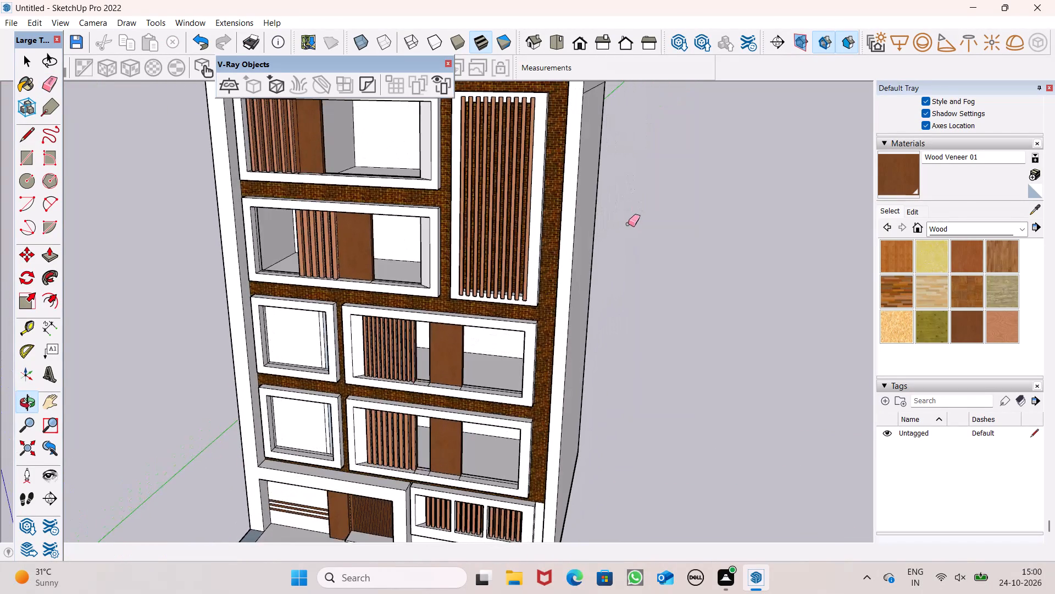
scroll(624, 243, "down", 5)
scroll(397, 137, "up", 5)
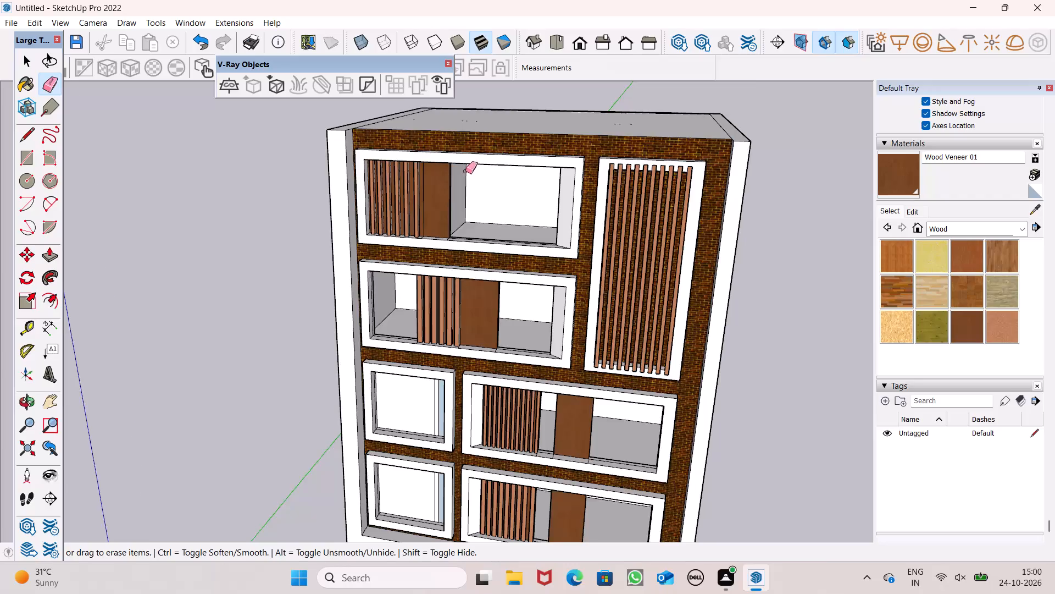
scroll(467, 174, "down", 1)
middle_click_drag(748, 268, 511, 293)
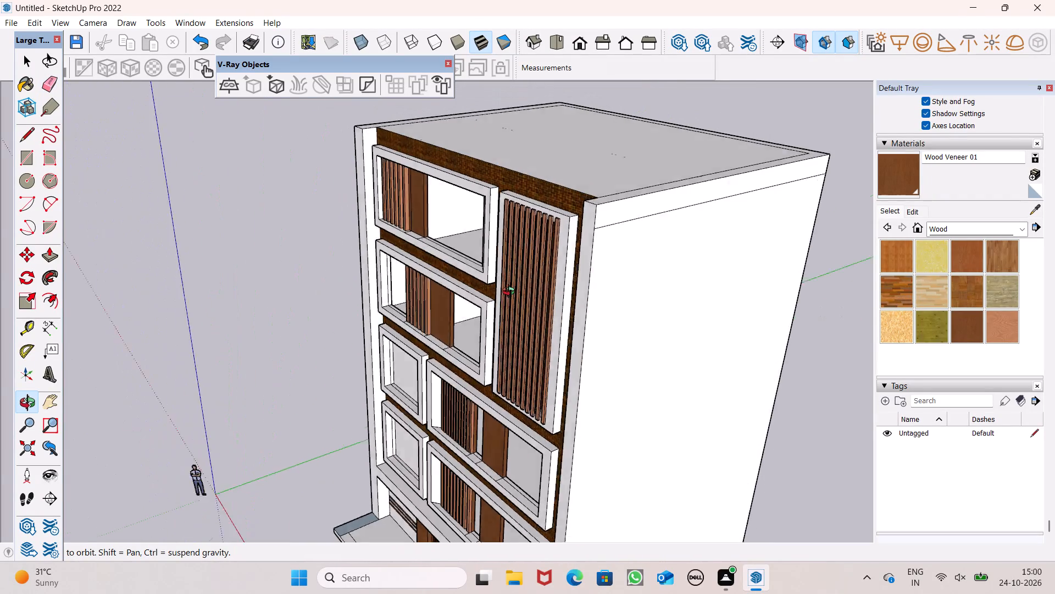
middle_click_drag(511, 293, 531, 322)
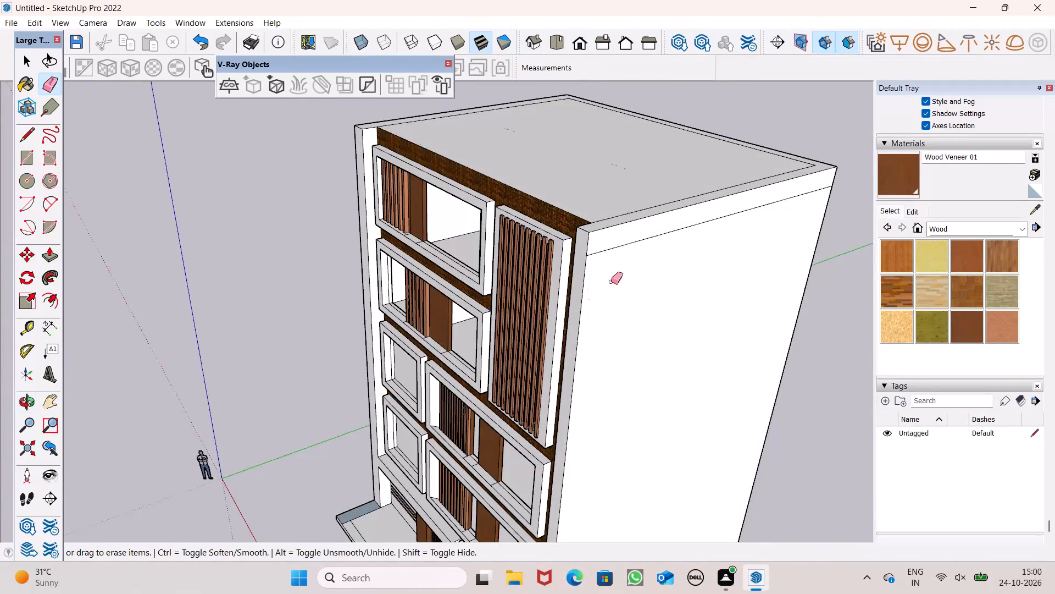
left_click_drag(618, 244, 620, 258)
scroll(621, 261, "down", 4)
Draw a line about 1' 5" long across the top of that side wall, just behind its front corner.
middle_click_drag(595, 284, 764, 229)
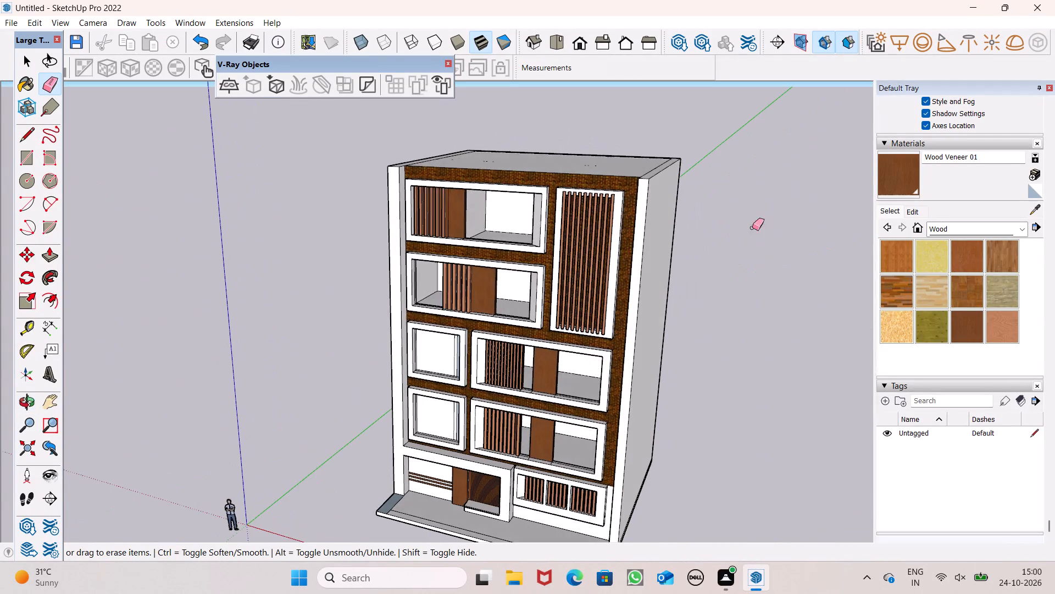
scroll(604, 222, "down", 10)
middle_click_drag(593, 285, 519, 415)
scroll(602, 206, "up", 7)
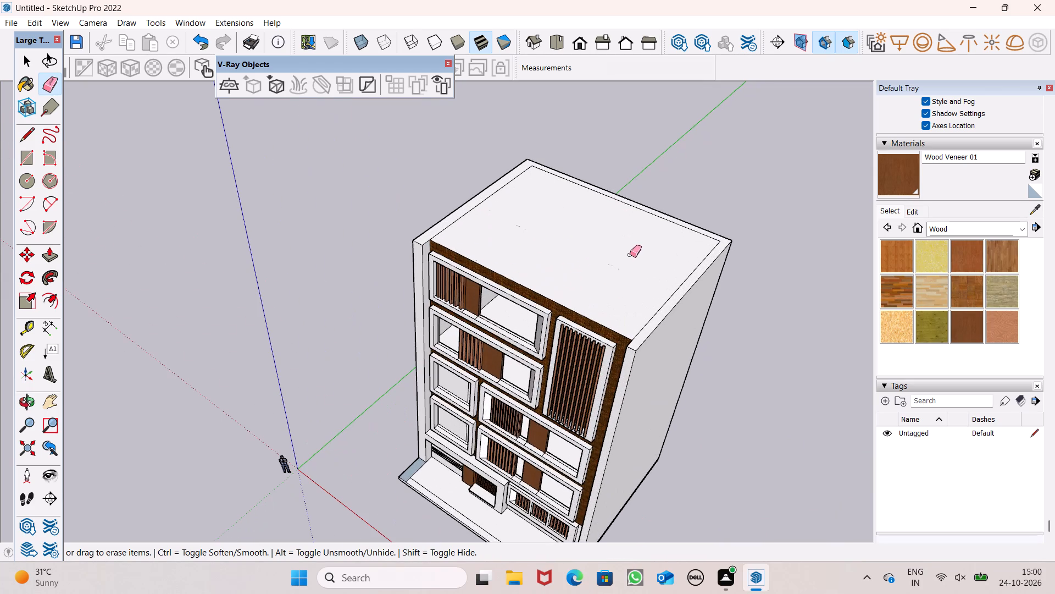
left_click(27, 131)
scroll(506, 351, "up", 3)
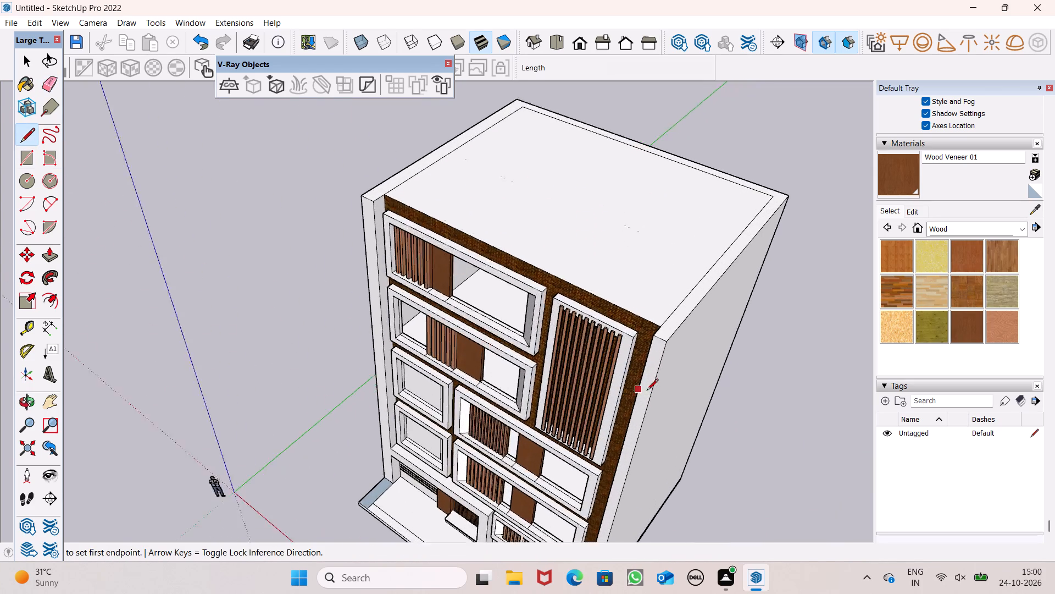
scroll(647, 391, "up", 3)
scroll(708, 313, "up", 4)
scroll(706, 311, "down", 3)
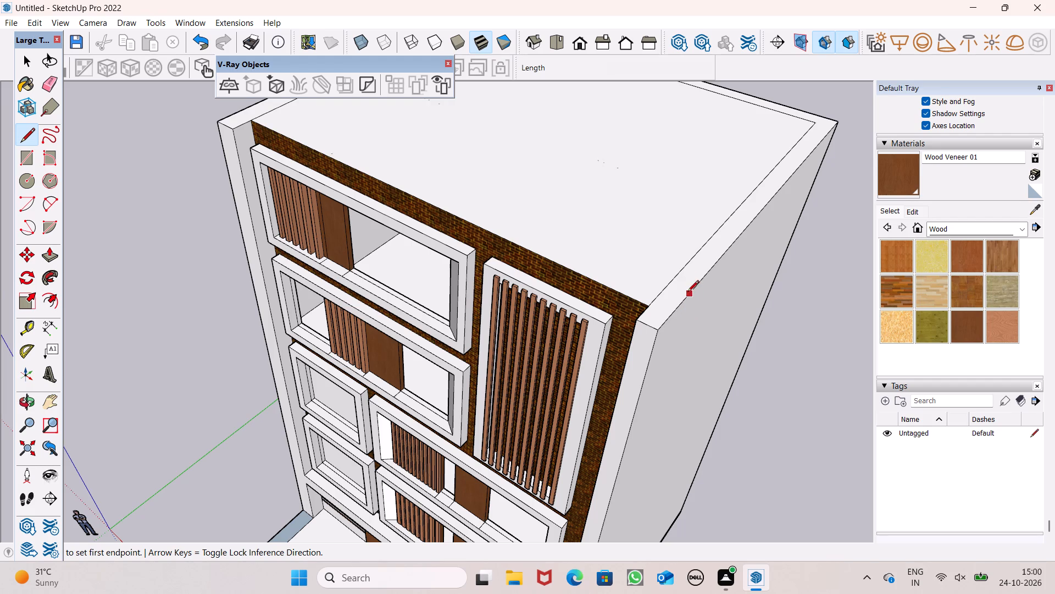
scroll(686, 281, "down", 1)
middle_click_drag(684, 280, 655, 348)
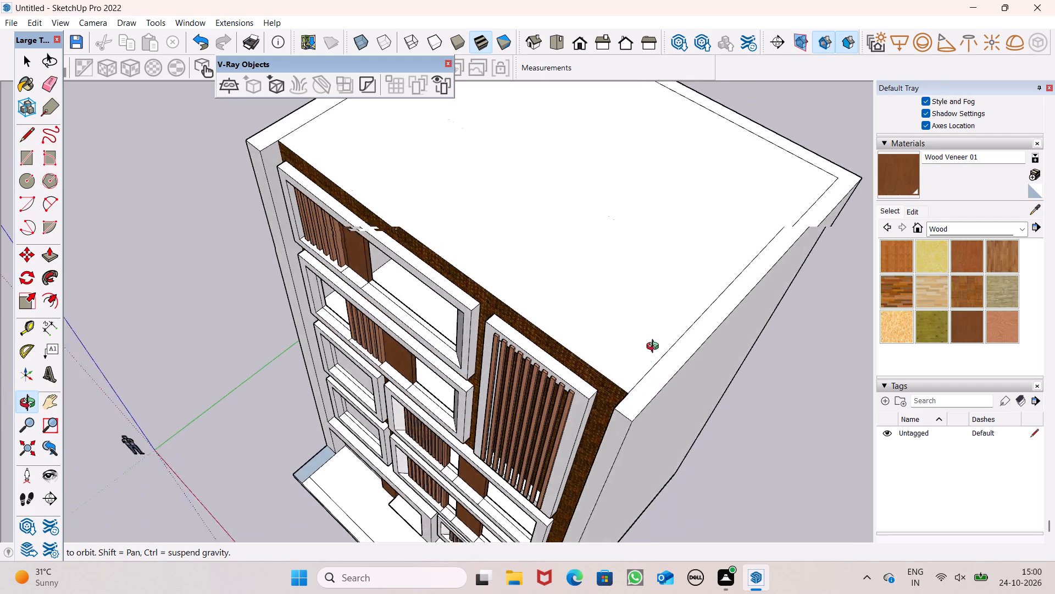
middle_click_drag(655, 348, 638, 383)
scroll(629, 365, "up", 4)
scroll(618, 342, "down", 3)
scroll(620, 478, "up", 4)
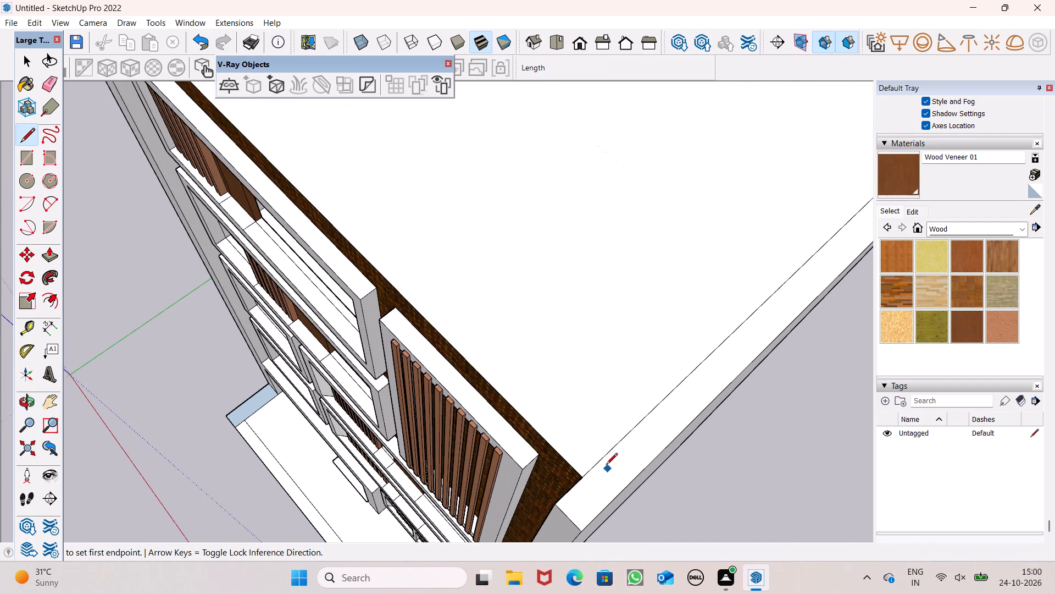
left_click(605, 455)
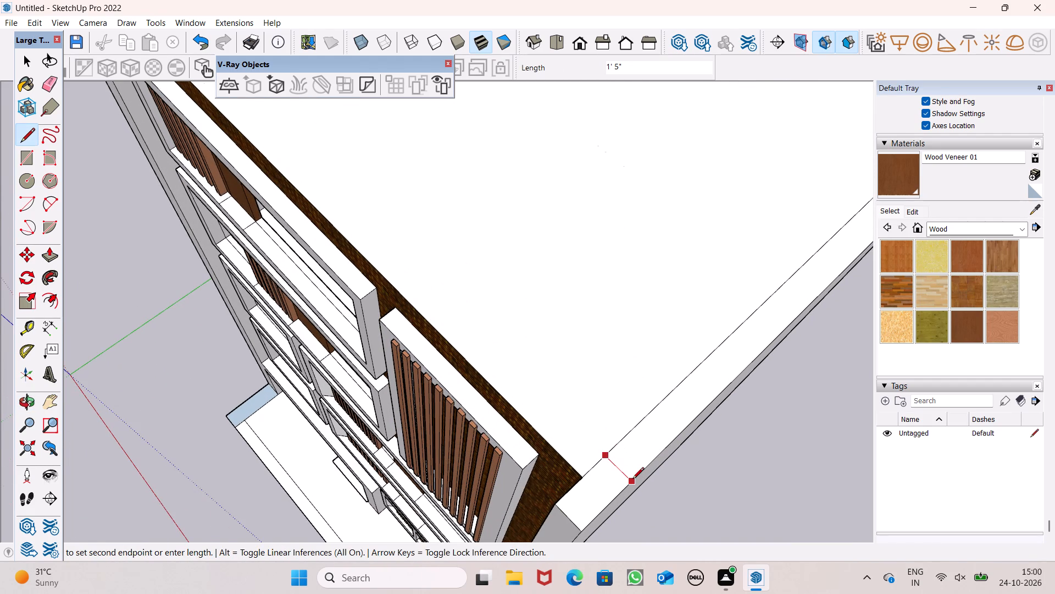
left_click(632, 480)
key("space")
Pull the marked-off front corner of the side wall's top up about 10' 3 5/8" into a post above the roof.
scroll(623, 328, "down", 5)
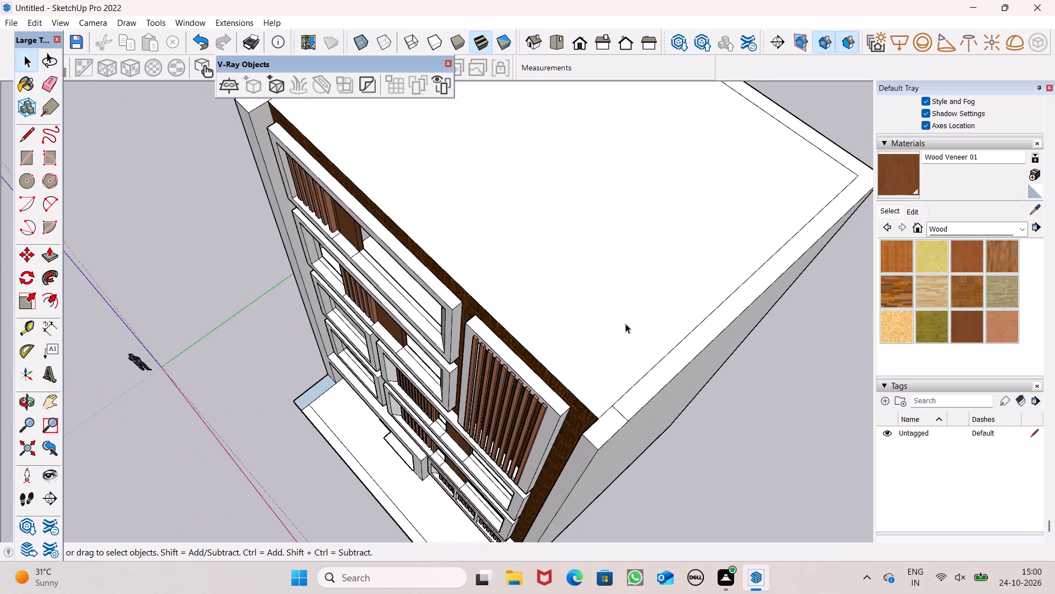
scroll(637, 291, "down", 15)
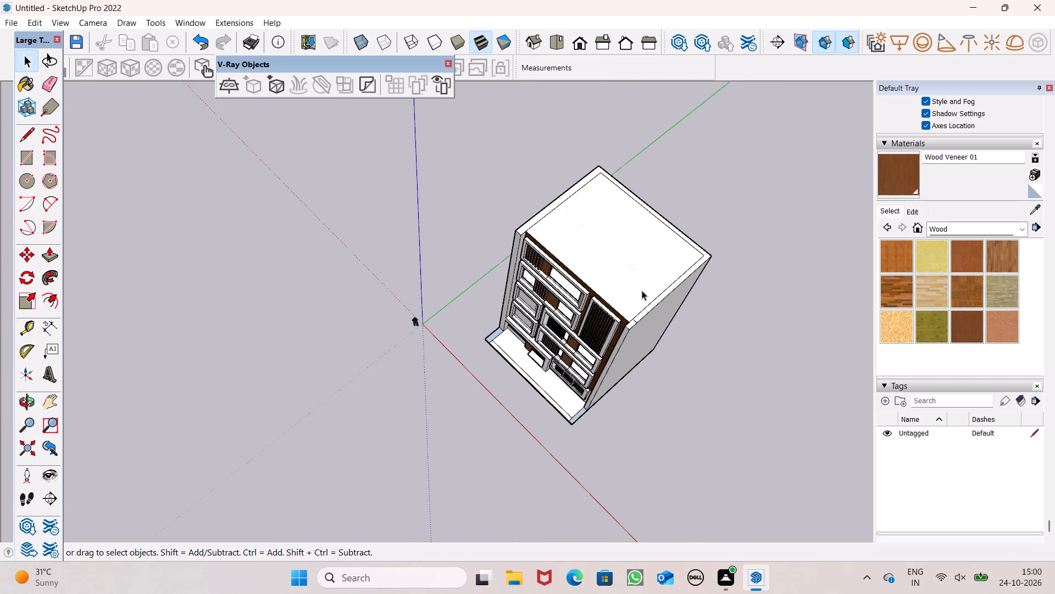
scroll(642, 290, "down", 4)
middle_click_drag(664, 308, 638, 365)
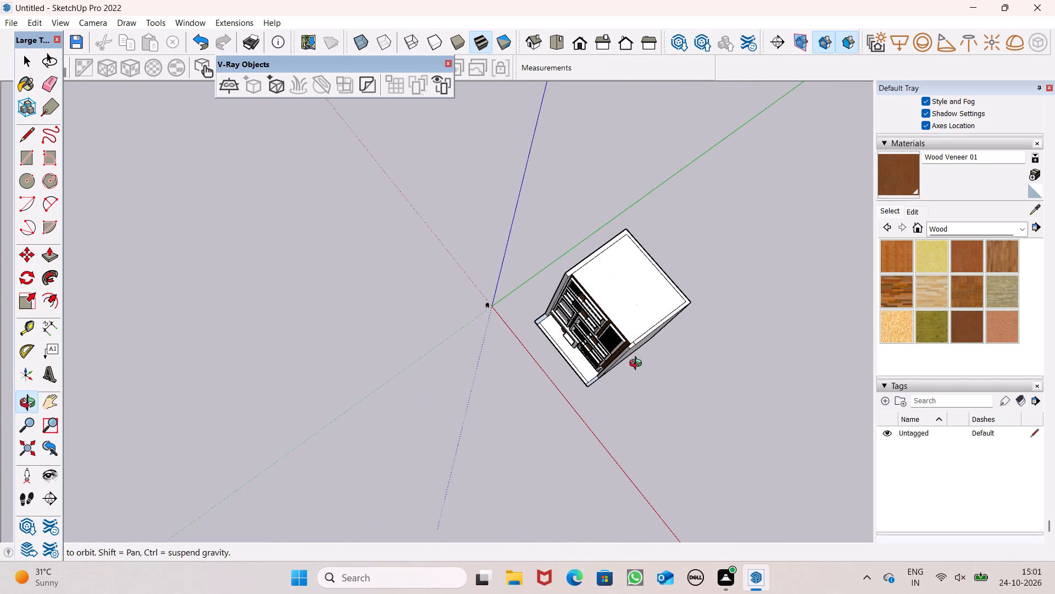
middle_click_drag(638, 365, 640, 371)
scroll(665, 346, "up", 6)
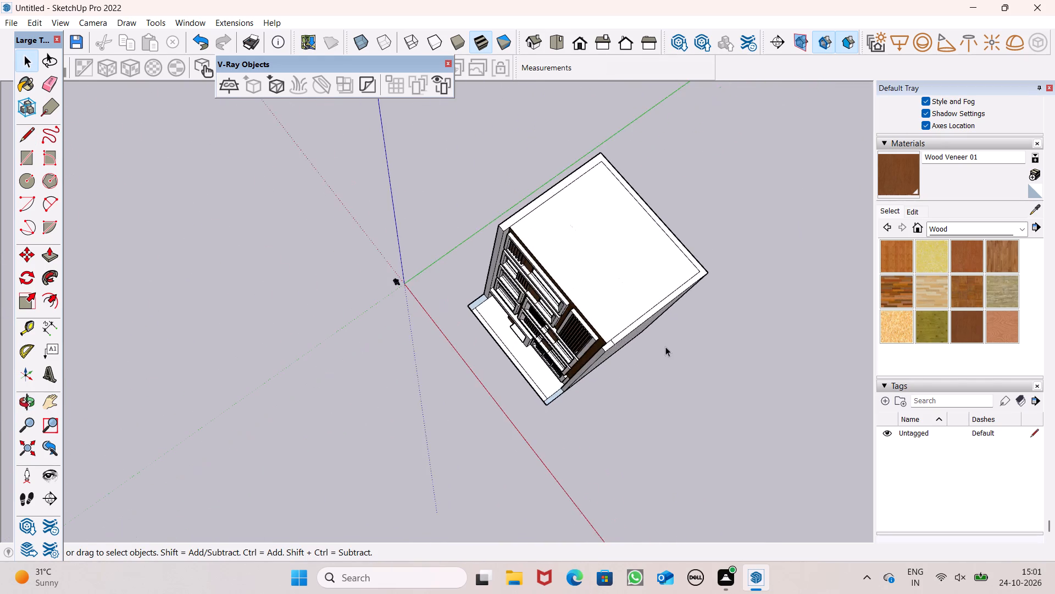
scroll(656, 340, "up", 6)
scroll(599, 340, "up", 4)
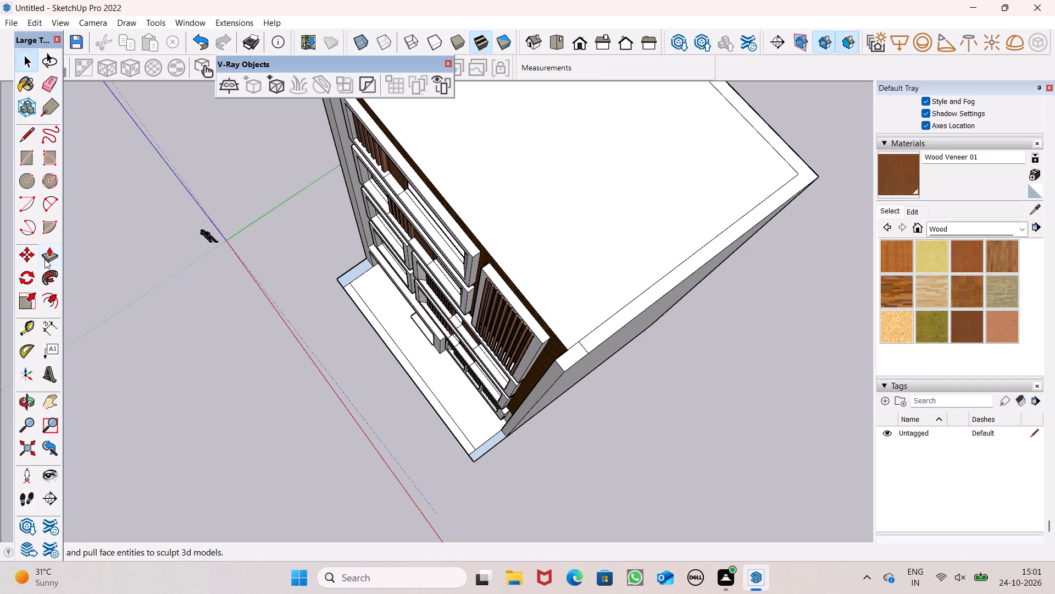
left_click(44, 258)
scroll(520, 294, "up", 4)
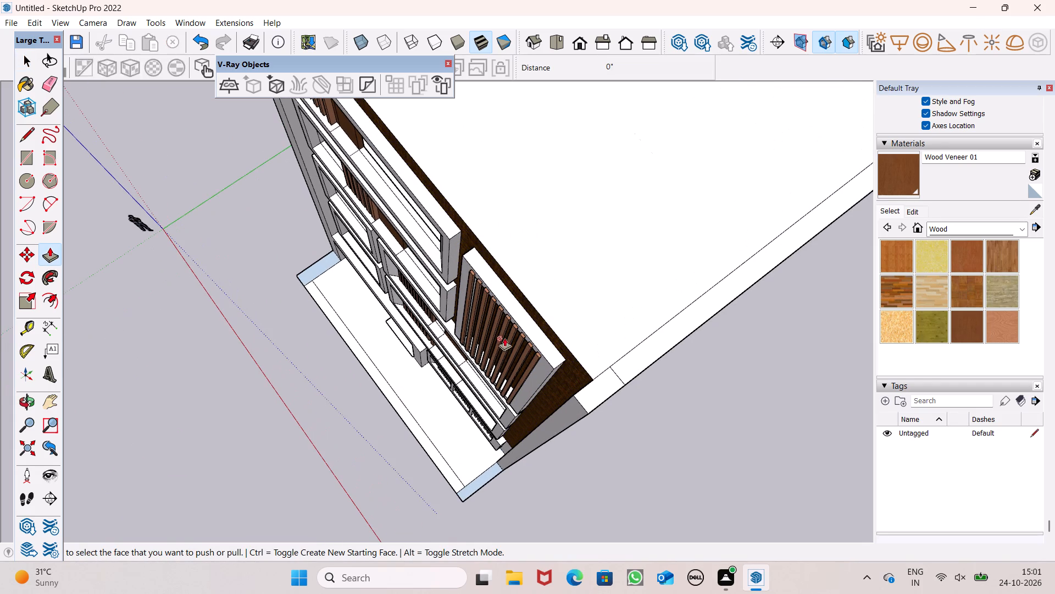
left_click_drag(599, 396, 622, 338)
scroll(609, 342, "down", 5)
middle_click_drag(592, 393, 688, 269)
scroll(685, 310, "down", 4)
middle_click_drag(678, 329, 740, 301)
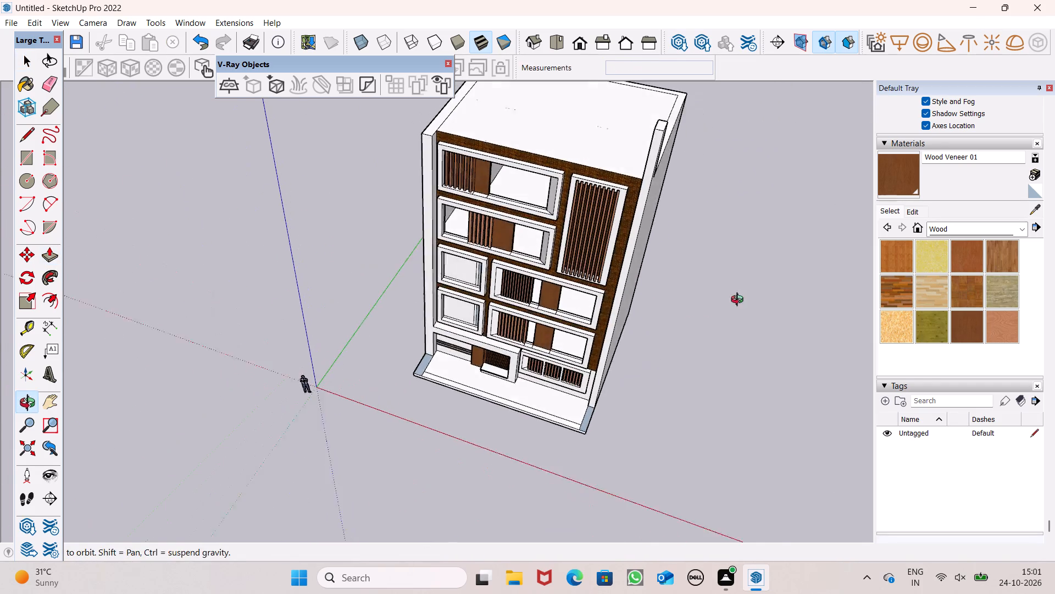
middle_click_drag(740, 301, 748, 298)
scroll(607, 341, "down", 4)
middle_click_drag(592, 178, 670, 156)
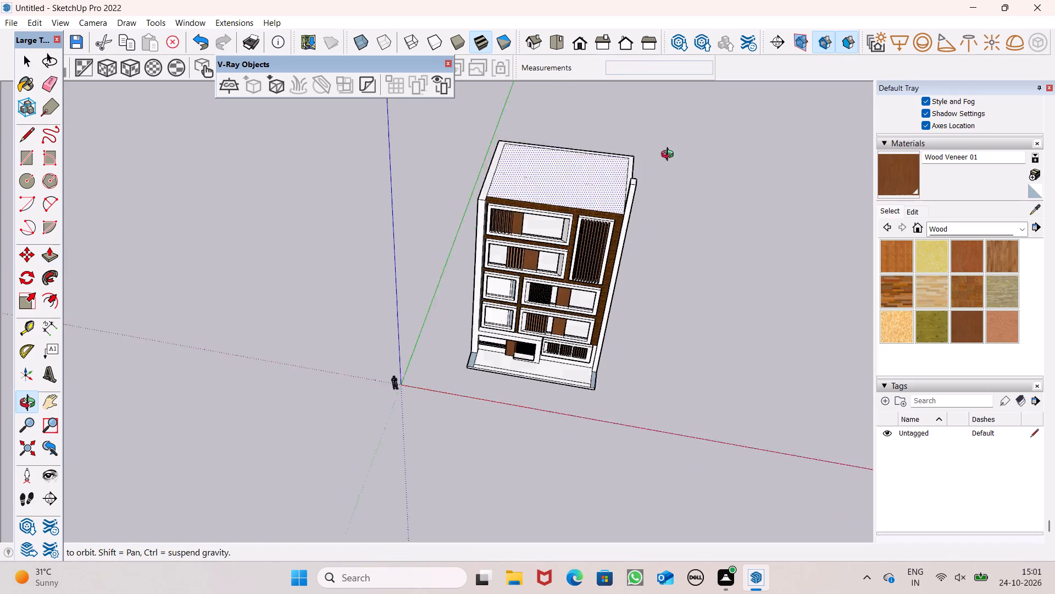
middle_click_drag(670, 156, 760, 119)
scroll(735, 135, "up", 1)
scroll(629, 131, "up", 6)
scroll(581, 143, "up", 4)
middle_click_drag(592, 164, 712, 214)
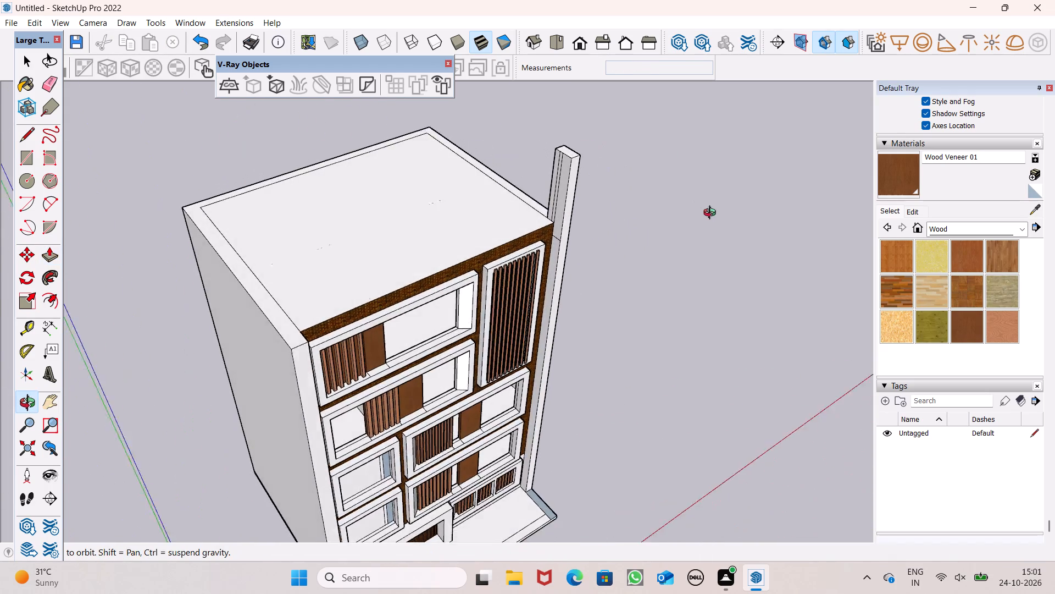
middle_click_drag(712, 214, 740, 207)
scroll(741, 192, "up", 1)
scroll(629, 155, "up", 3)
scroll(518, 123, "up", 4)
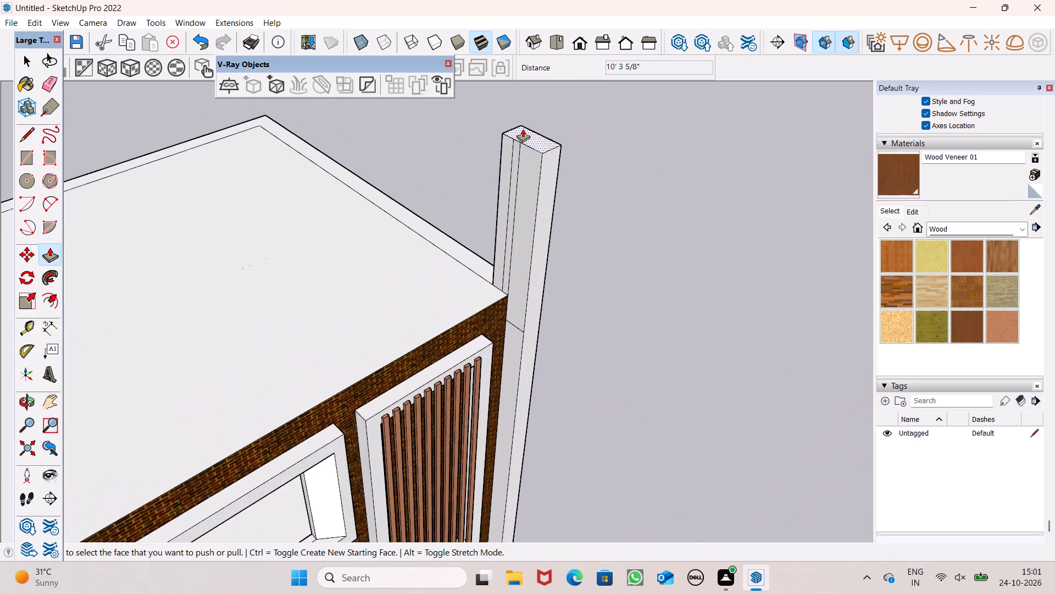
Push the top face of the raised corner post down to shorten it.
scroll(523, 129, "up", 2)
left_click_drag(535, 139, 528, 177)
key("space")
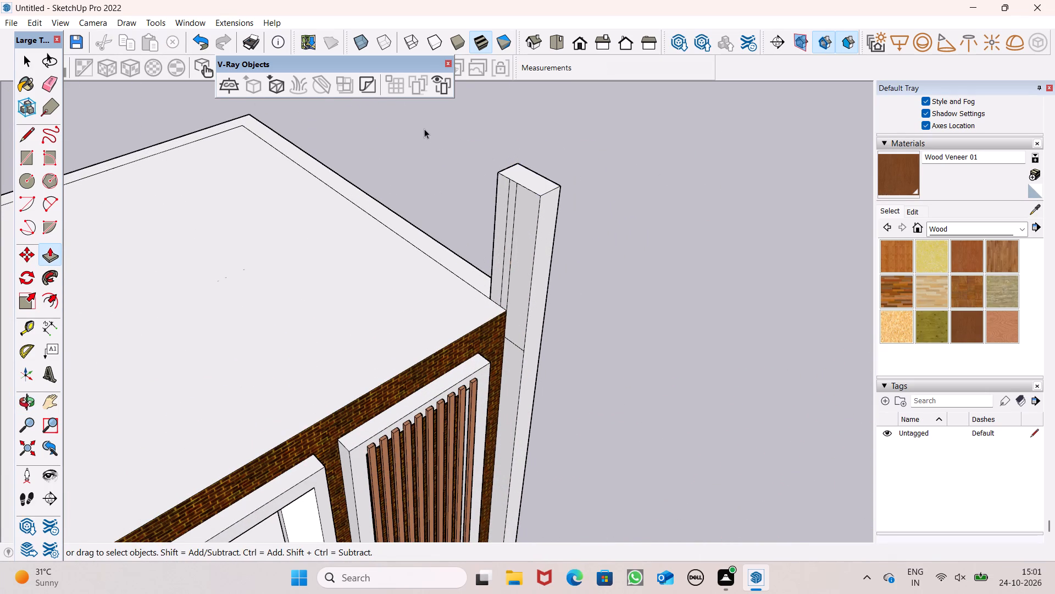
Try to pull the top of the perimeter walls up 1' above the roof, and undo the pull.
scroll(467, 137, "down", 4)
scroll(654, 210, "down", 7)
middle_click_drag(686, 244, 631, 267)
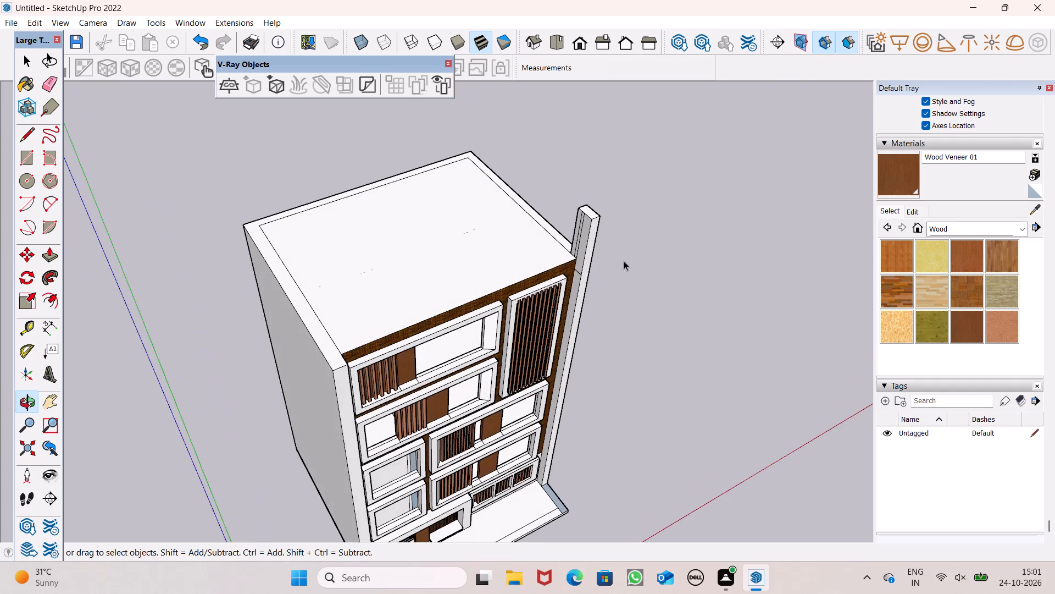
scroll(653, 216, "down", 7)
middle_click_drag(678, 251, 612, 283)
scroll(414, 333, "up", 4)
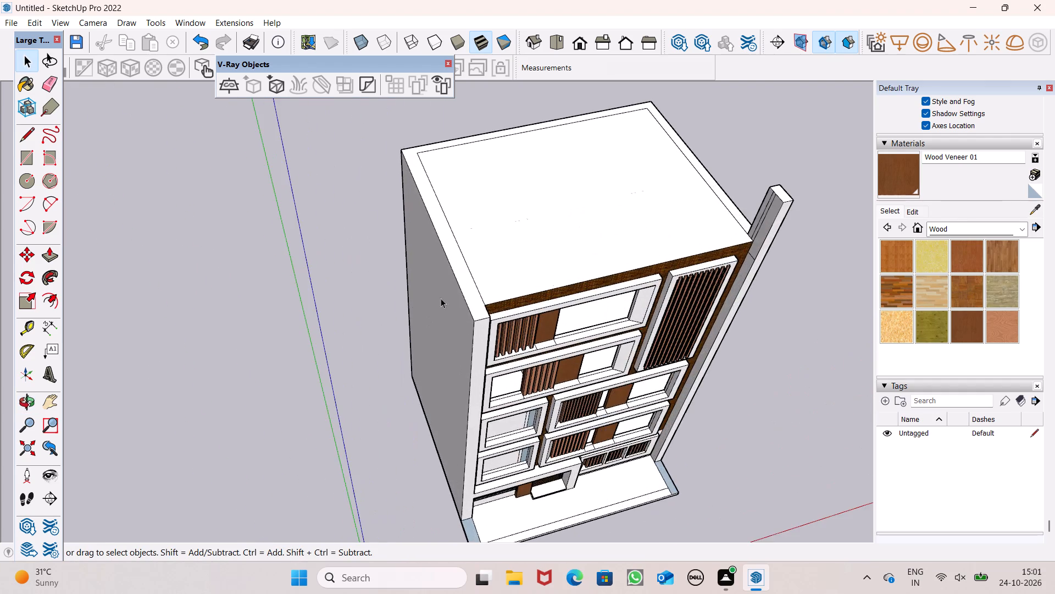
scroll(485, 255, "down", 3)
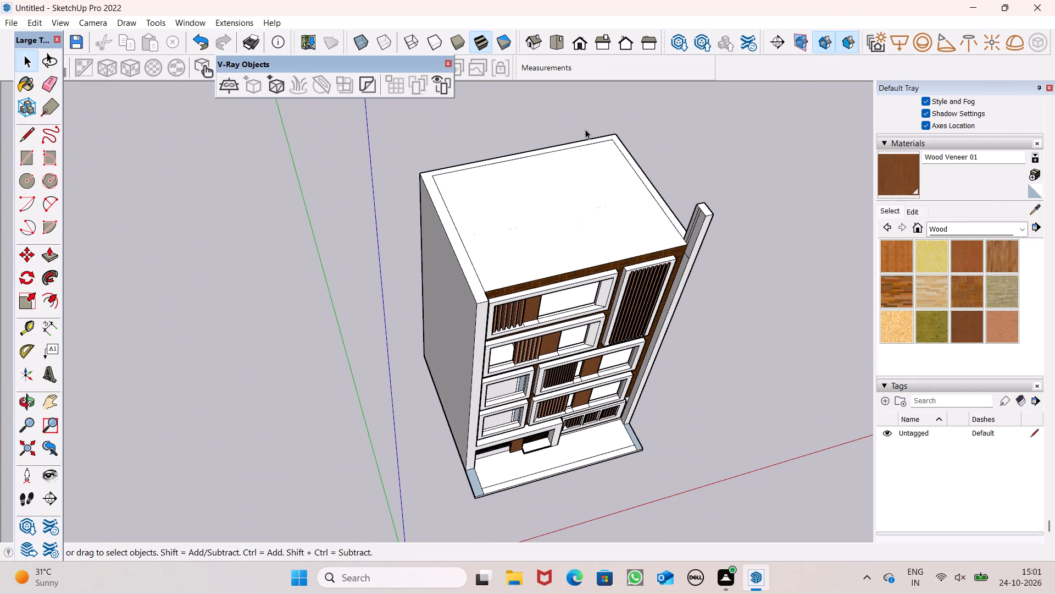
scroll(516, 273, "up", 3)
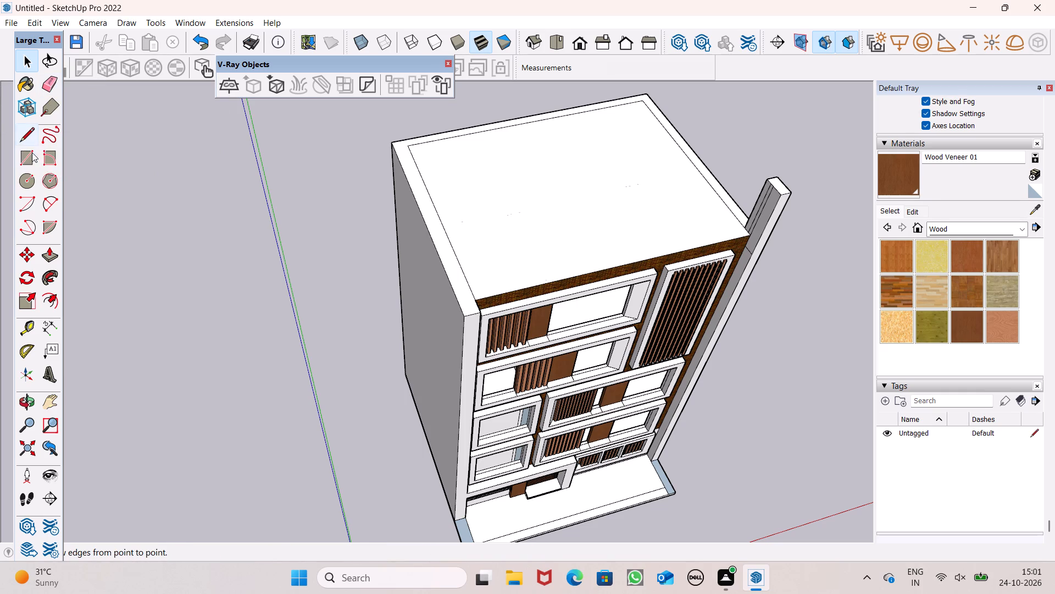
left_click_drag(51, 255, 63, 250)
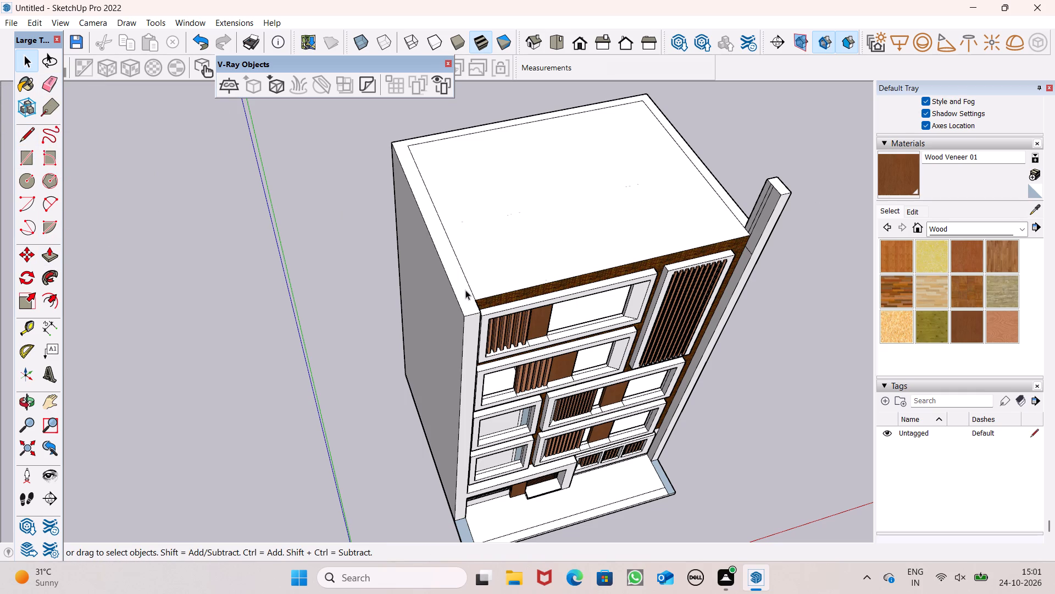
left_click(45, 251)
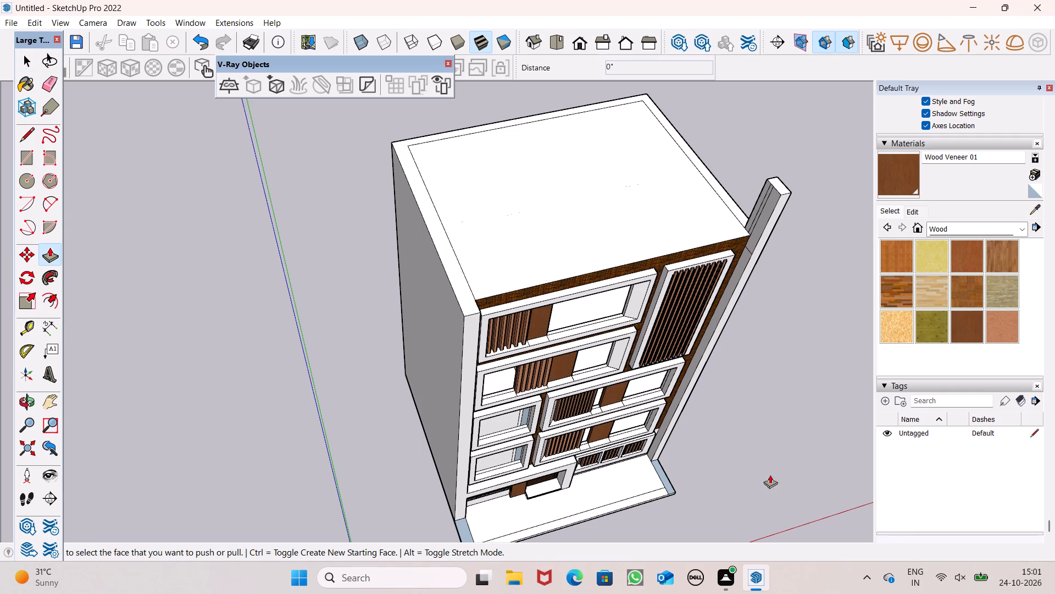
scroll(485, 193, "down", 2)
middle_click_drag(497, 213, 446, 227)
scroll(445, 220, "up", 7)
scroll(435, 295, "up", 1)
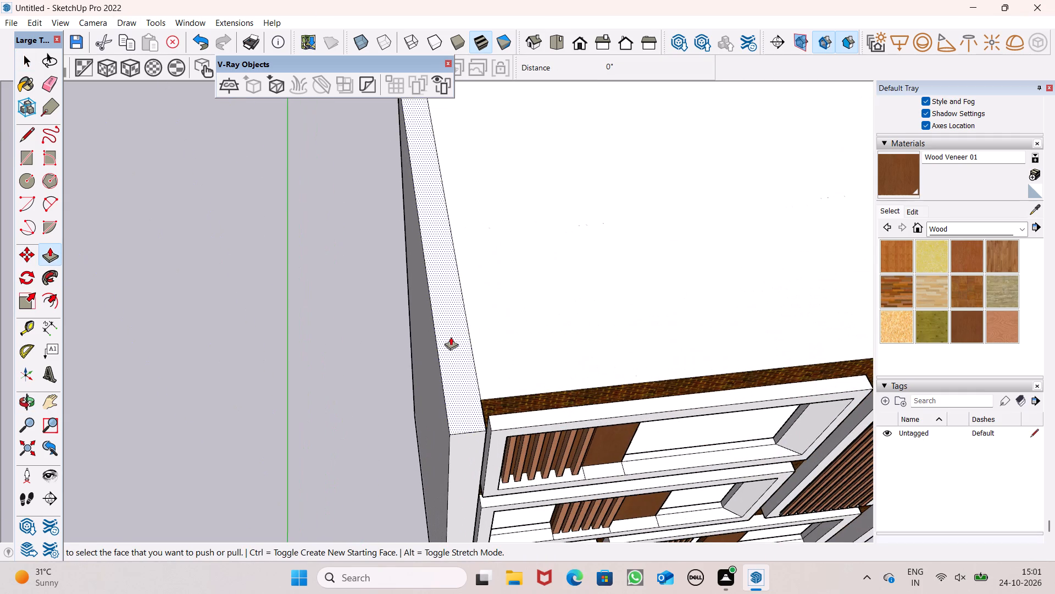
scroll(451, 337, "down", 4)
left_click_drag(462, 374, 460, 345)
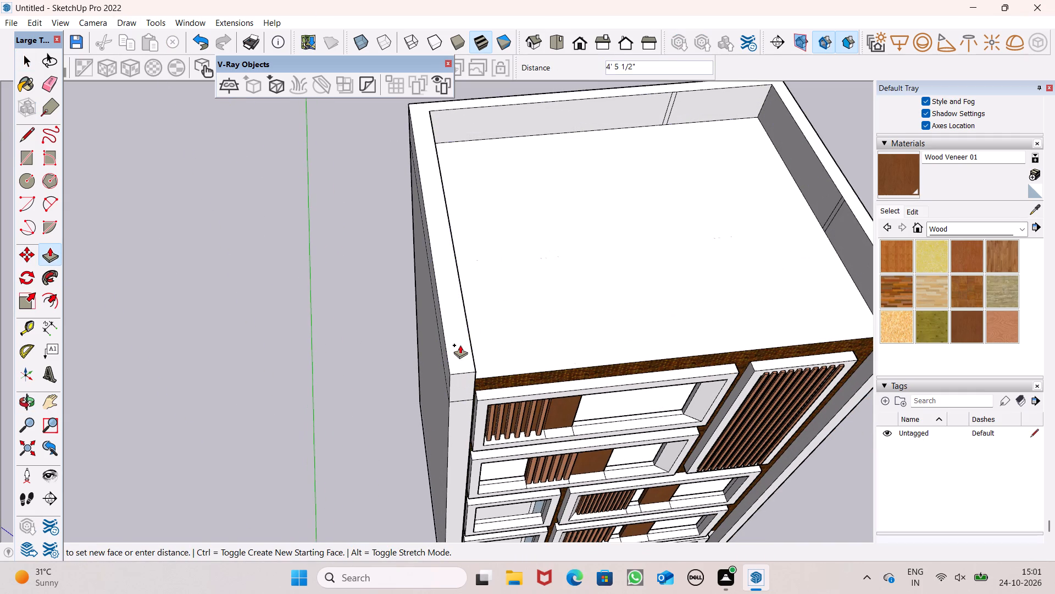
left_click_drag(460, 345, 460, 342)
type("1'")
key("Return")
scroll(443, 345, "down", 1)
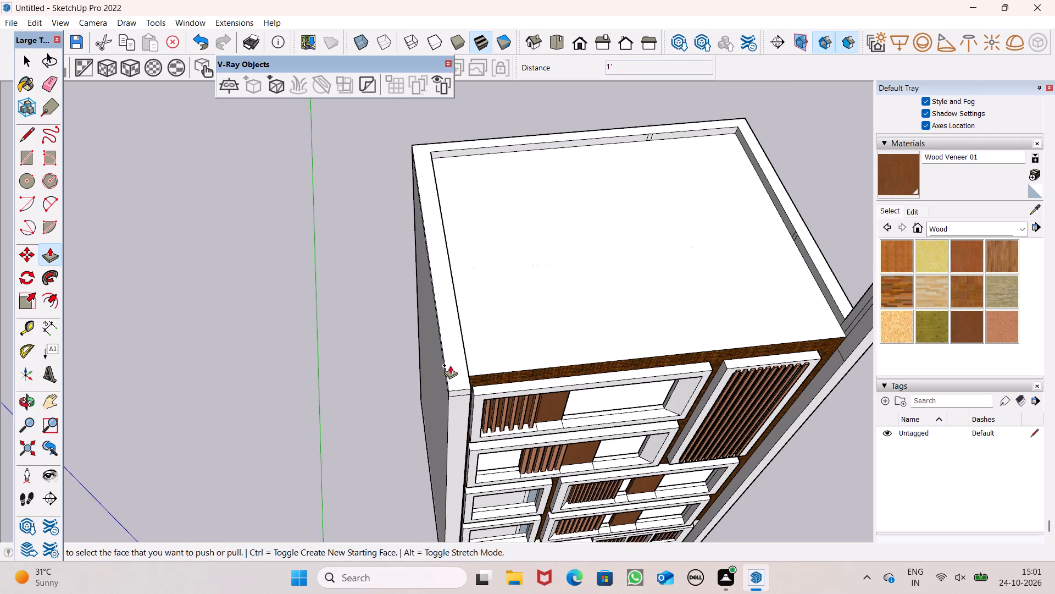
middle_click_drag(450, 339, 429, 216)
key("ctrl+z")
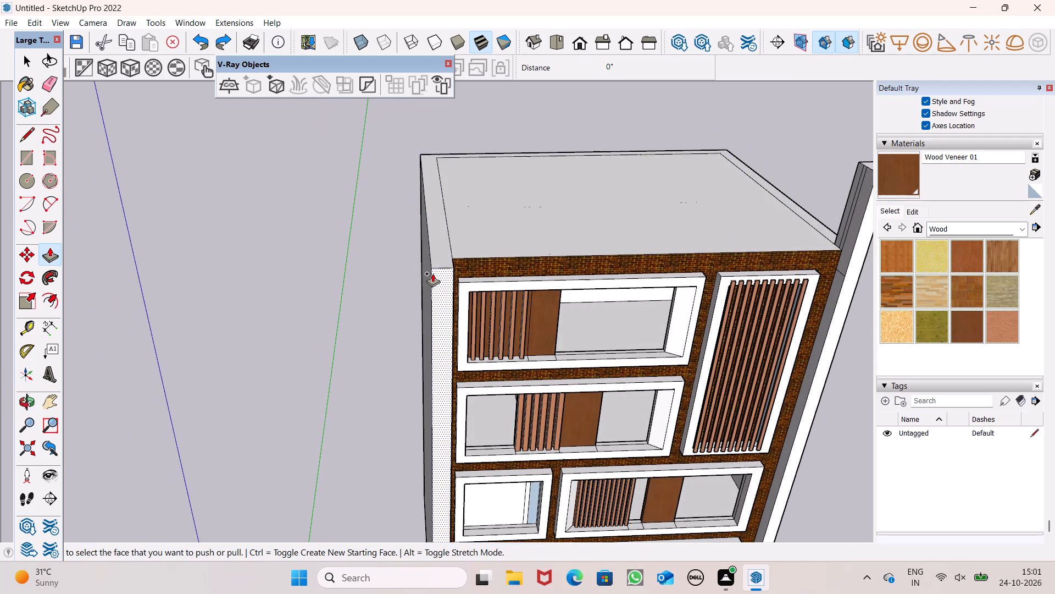
Pull the perimeter walls' top face up 1' above the roof to start the parapet.
scroll(427, 252, "up", 5)
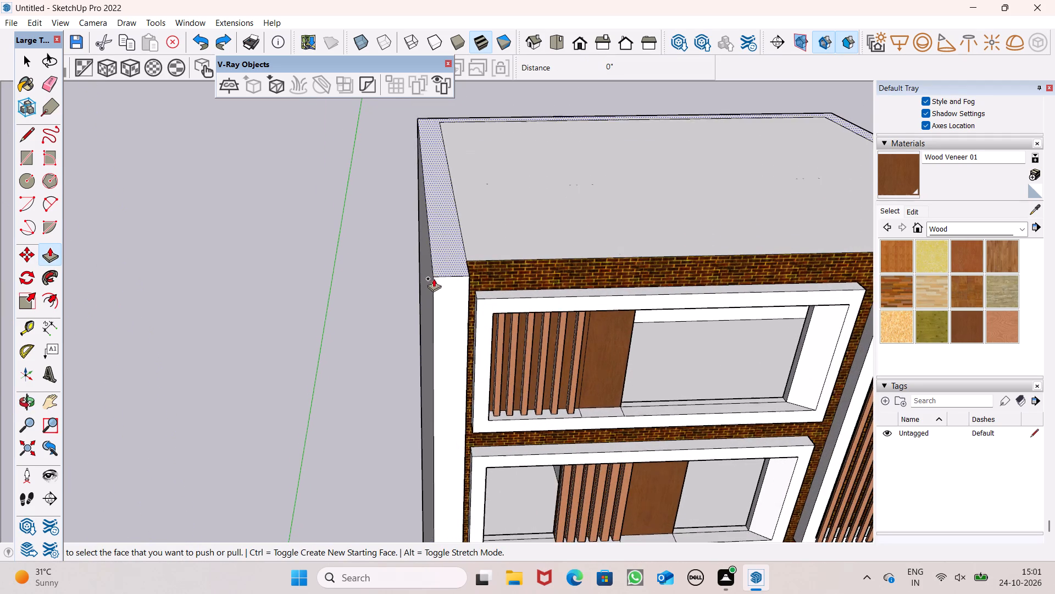
left_click_drag(445, 274, 448, 255)
type("1'")
key("Return")
Raise the parapet's top face further in four successive pulls of about 5 9/16", 8 3/4", 1' 4" and 1' 11 1/4".
left_click_drag(447, 245, 447, 244)
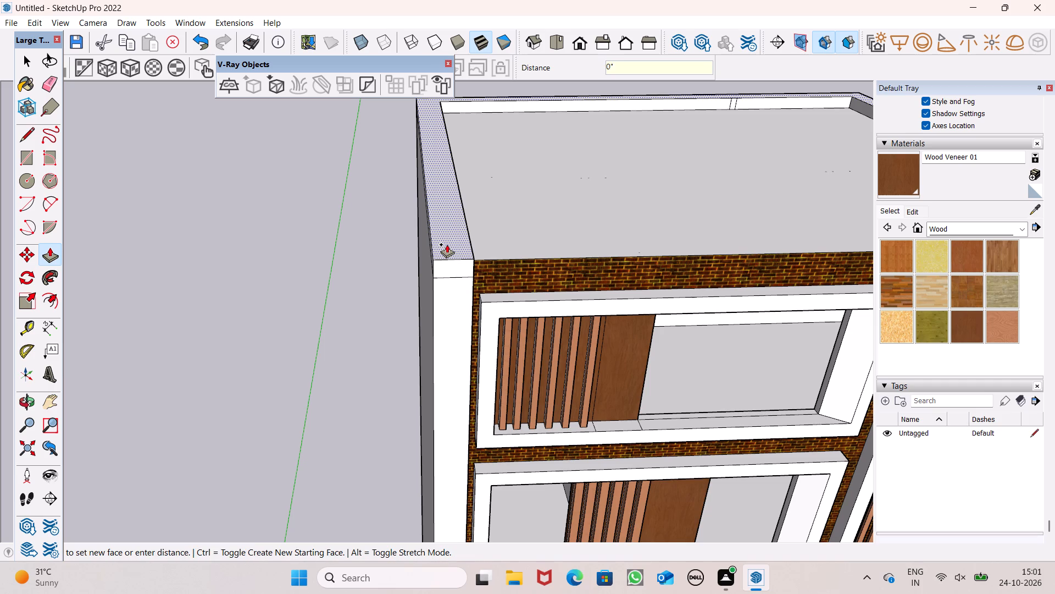
left_click_drag(447, 244, 445, 226)
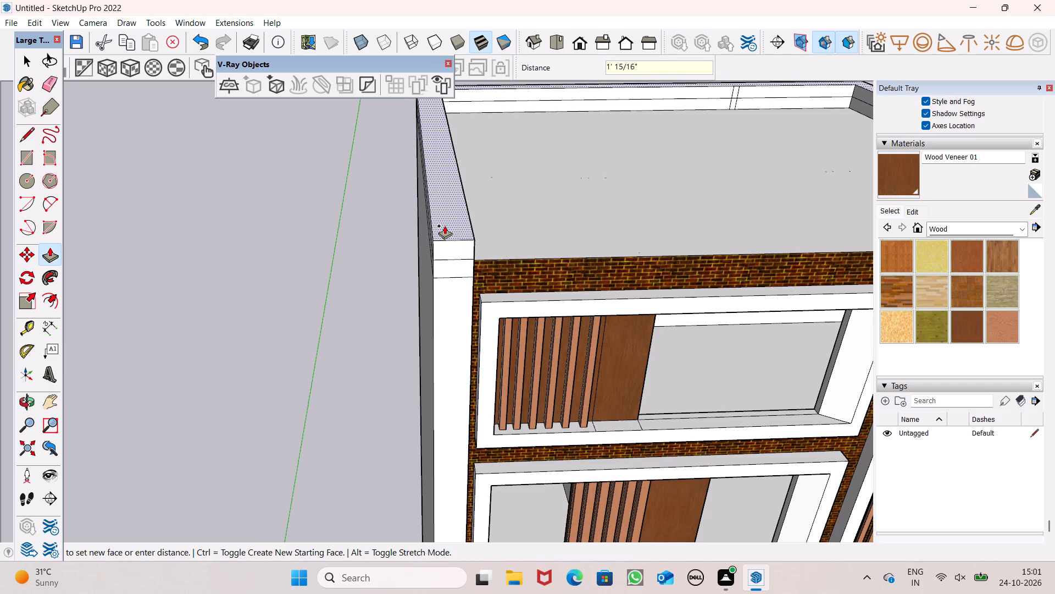
left_click_drag(445, 226, 445, 224)
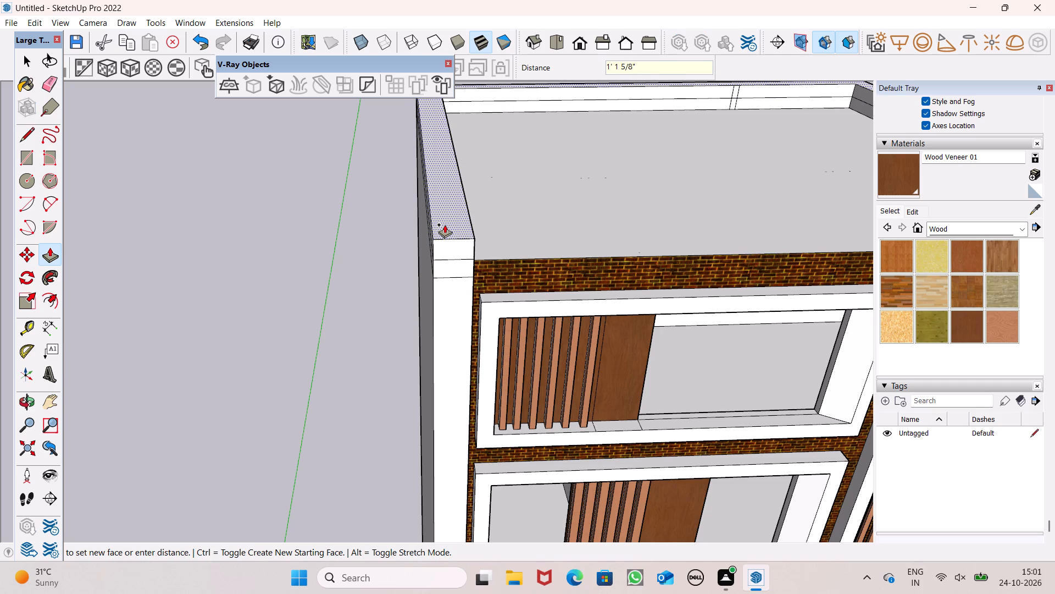
left_click_drag(445, 224, 445, 232)
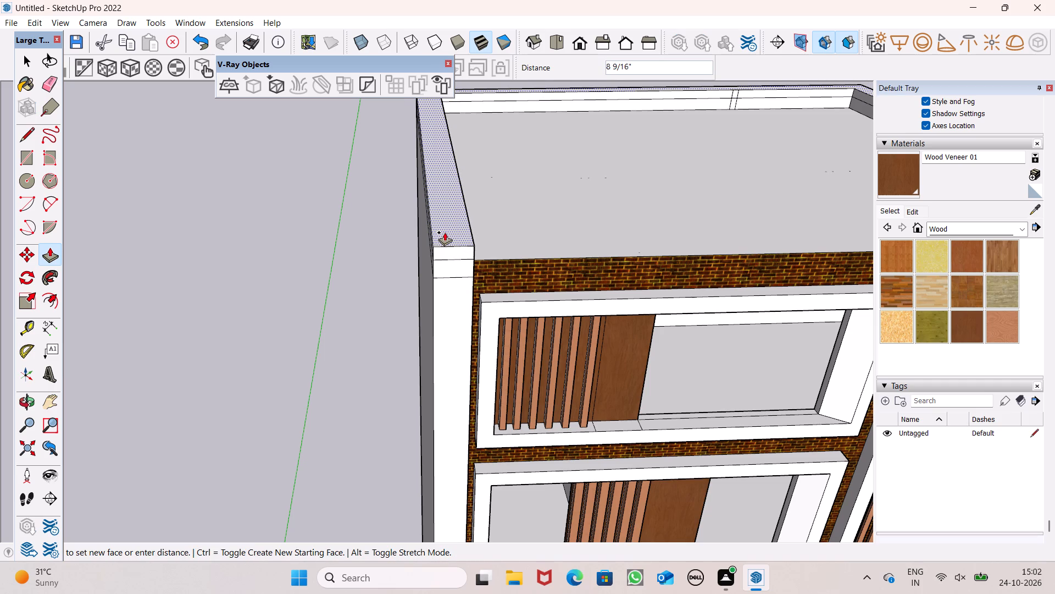
left_click_drag(445, 232, 440, 237)
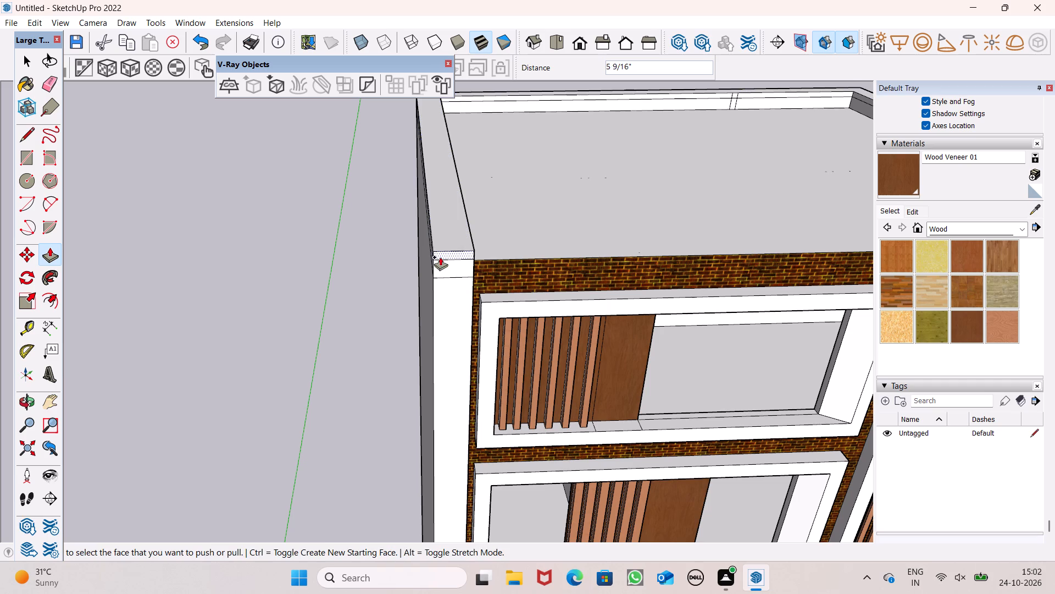
left_click_drag(446, 239, 448, 229)
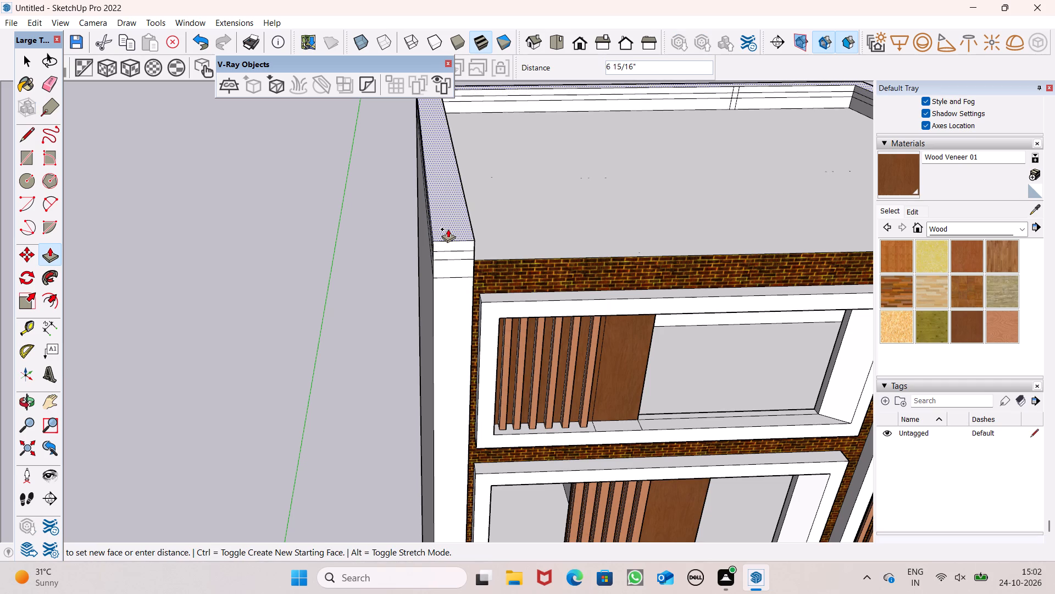
left_click_drag(448, 229, 448, 228)
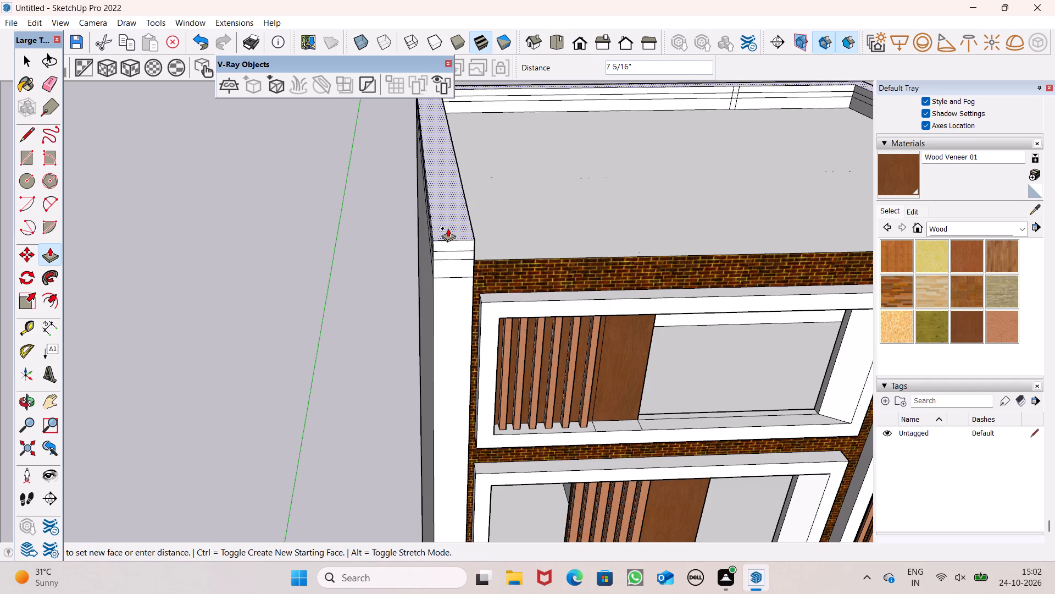
left_click_drag(448, 228, 448, 226)
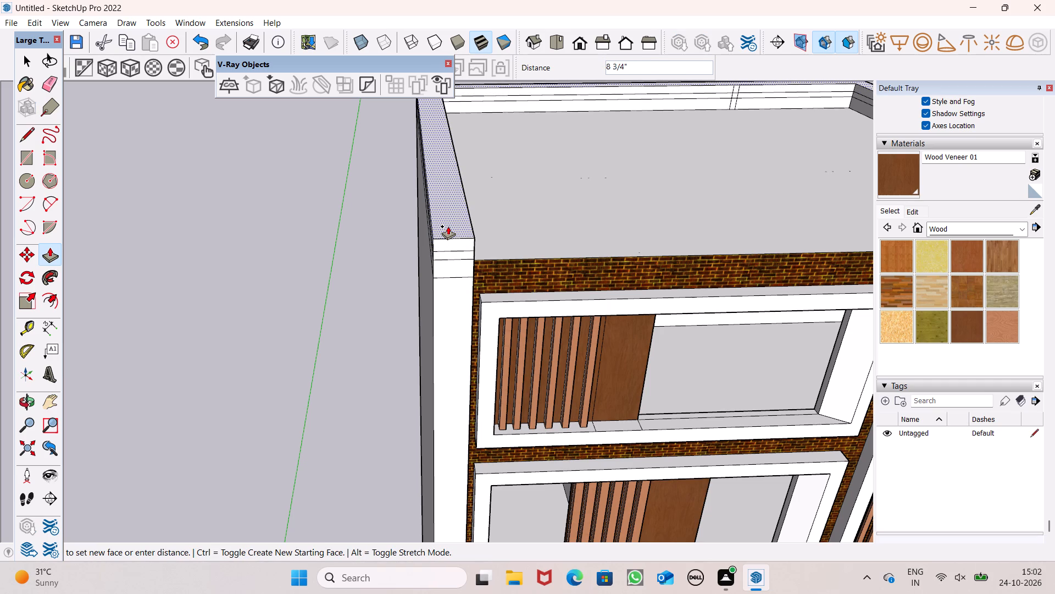
left_click_drag(448, 226, 447, 226)
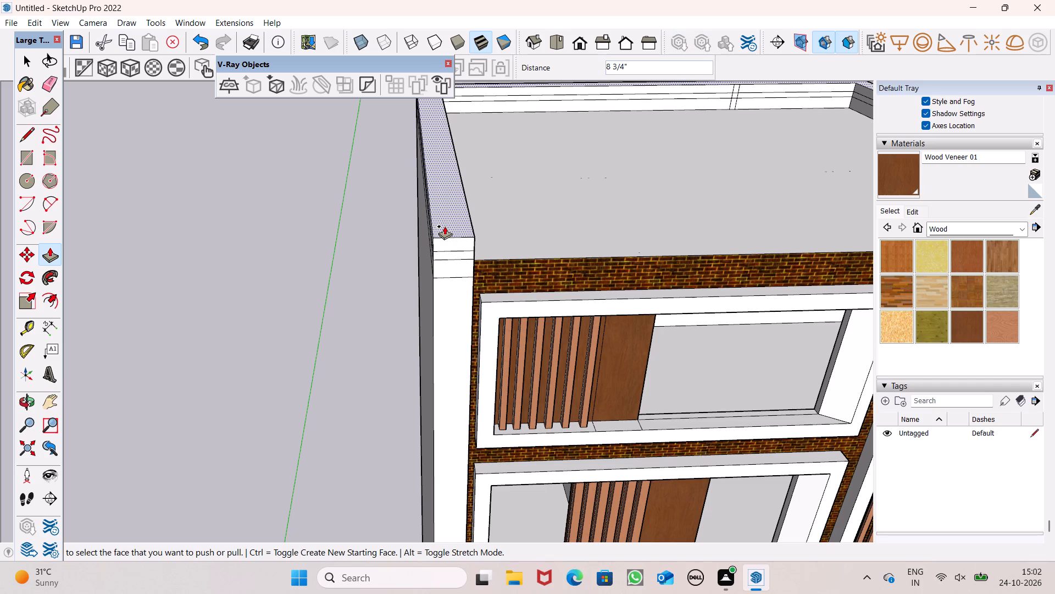
left_click_drag(445, 226, 443, 192)
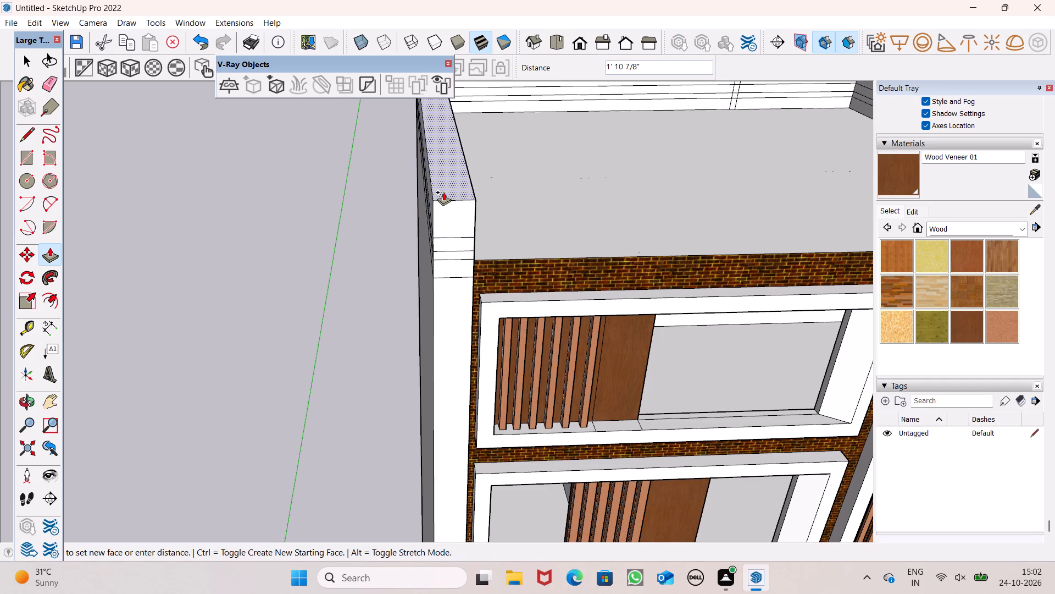
left_click_drag(443, 192, 440, 202)
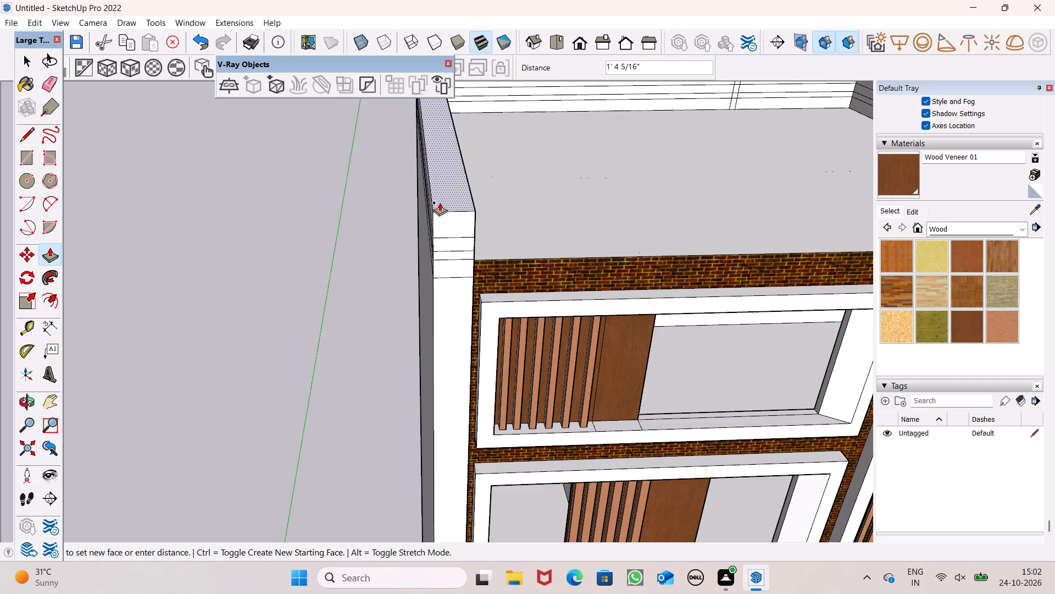
left_click_drag(440, 202, 440, 205)
left_click_drag(447, 204, 451, 174)
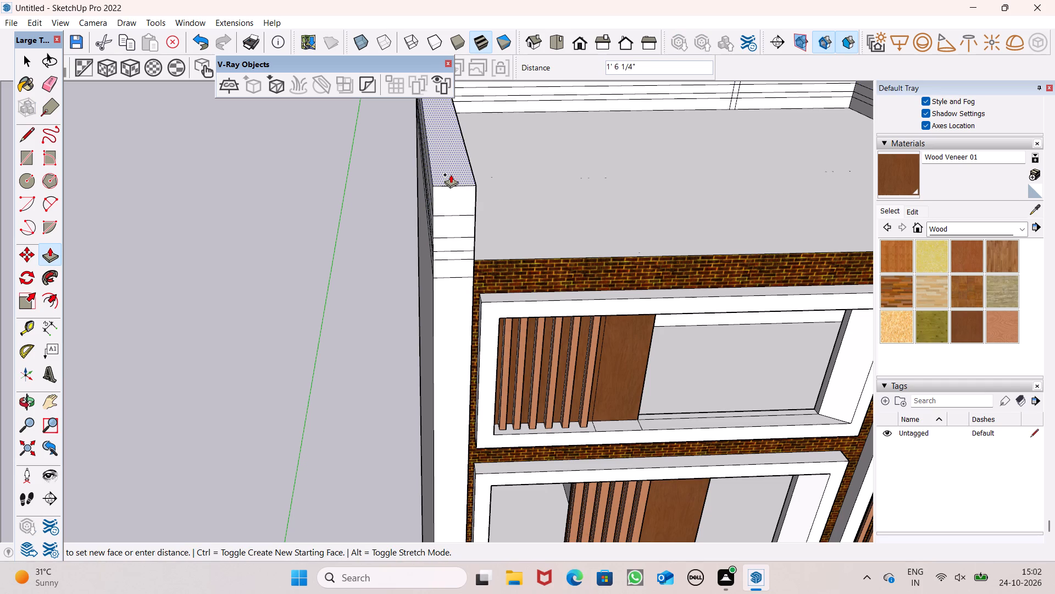
left_click_drag(451, 174, 453, 166)
Erase the pair of vertical seams nearest the front corner on the parapet's inner face, on the side wall opposite the raised post.
scroll(320, 185, "down", 8)
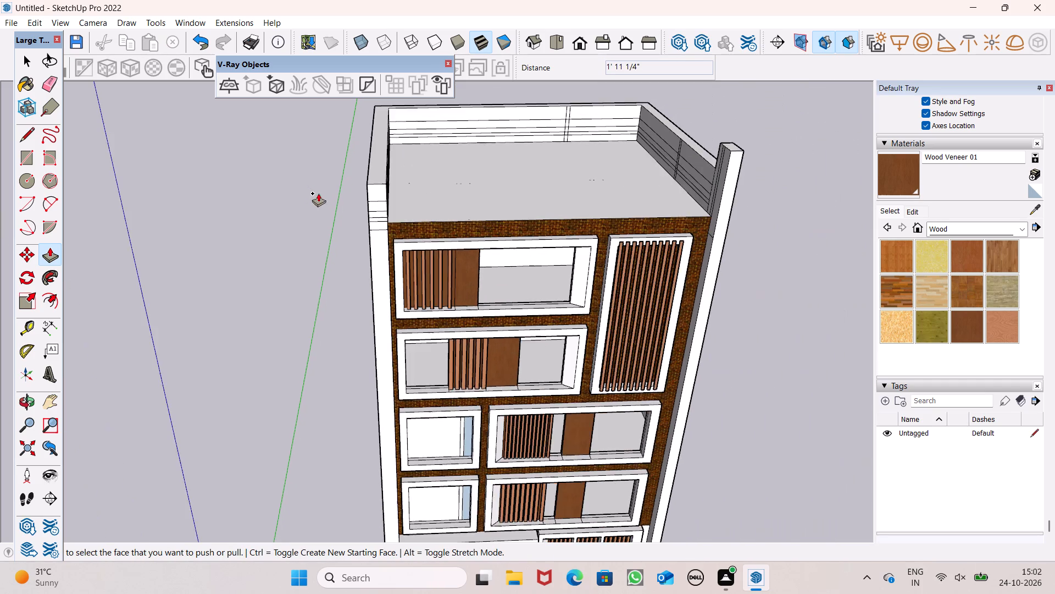
middle_click_drag(336, 202, 97, 230)
scroll(298, 175, "up", 6)
key("space")
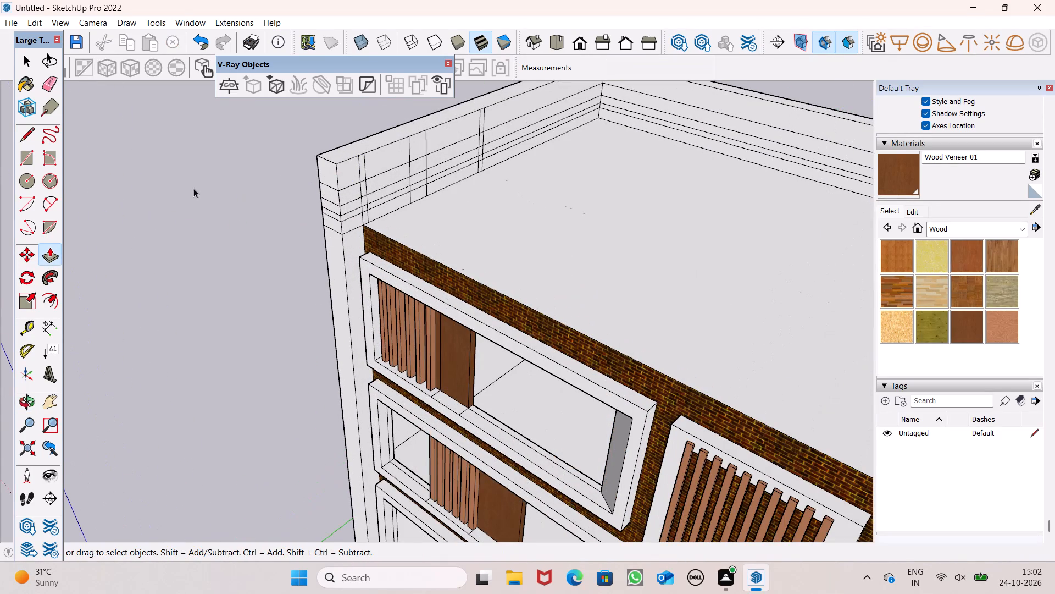
left_click(53, 88)
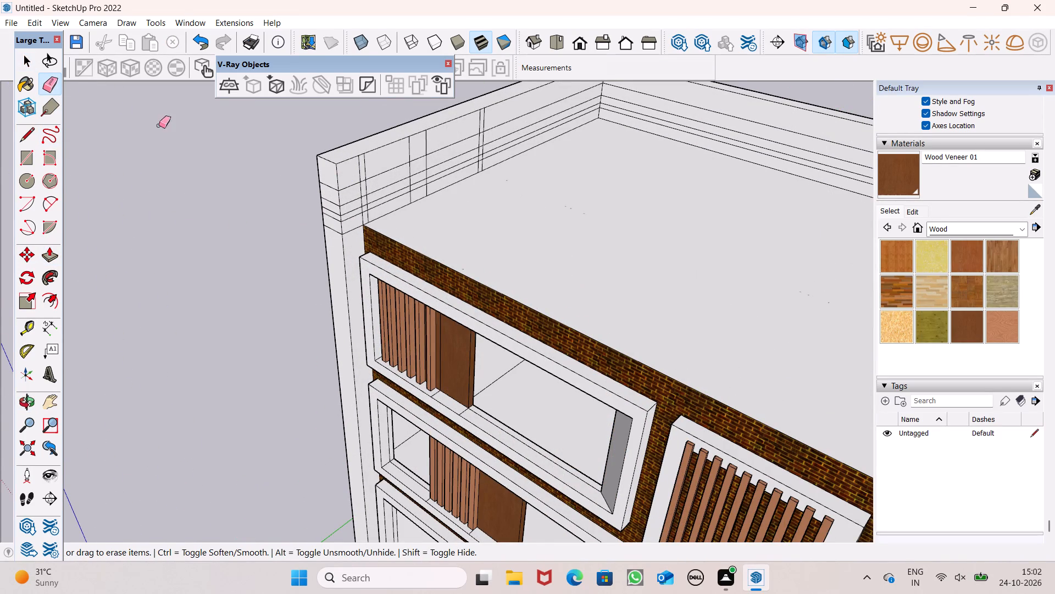
scroll(455, 221, "up", 4)
left_click_drag(317, 137, 302, 137)
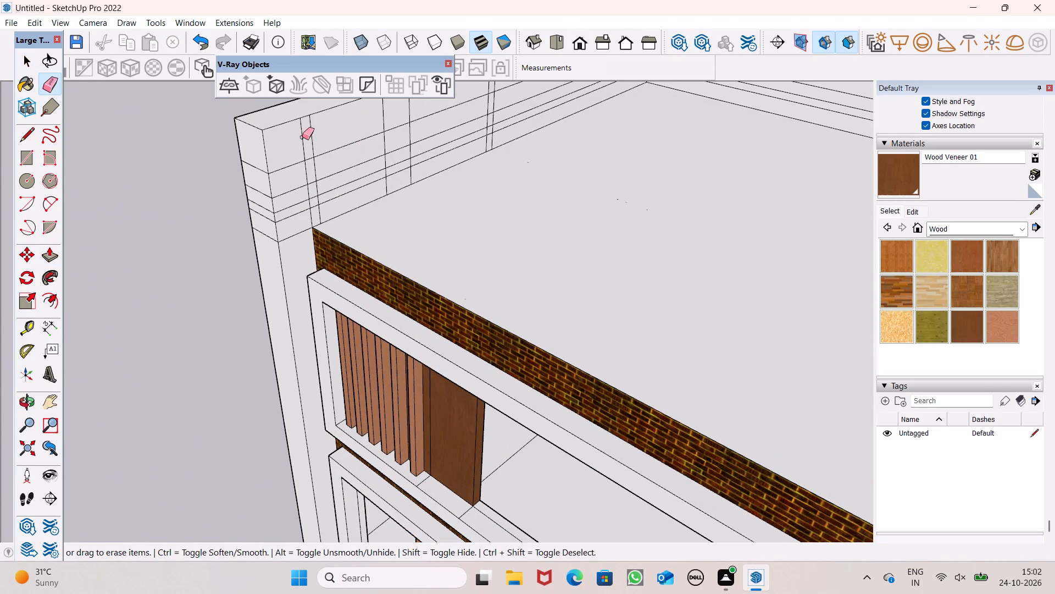
left_click_drag(302, 137, 312, 138)
left_click_drag(318, 159, 308, 170)
left_click(309, 177)
left_click_drag(317, 186, 309, 191)
scroll(309, 214, "up", 8)
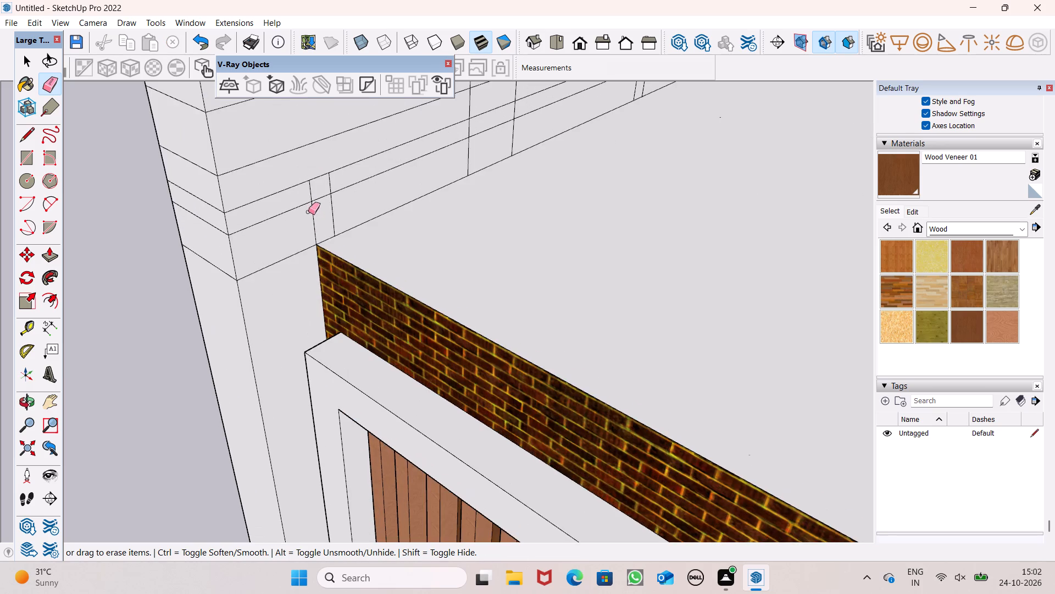
scroll(326, 206, "up", 6)
left_click_drag(343, 195, 287, 230)
left_click_drag(294, 192, 298, 186)
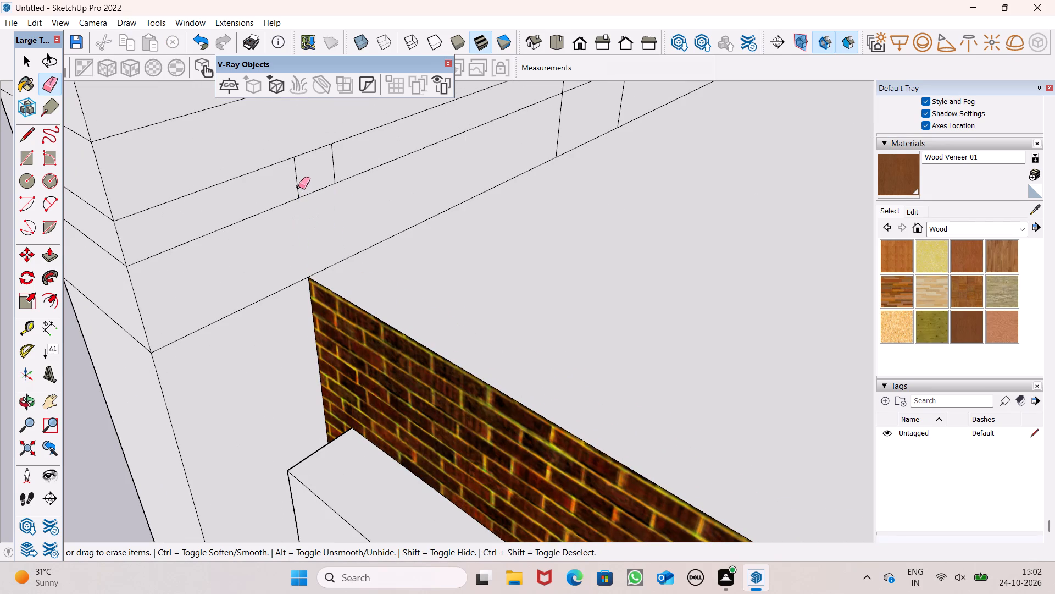
left_click_drag(298, 186, 336, 166)
Erase the remaining segments of the two vertical seams nearest the front corner on the same parapet inner face.
scroll(309, 275, "down", 6)
scroll(355, 275, "down", 6)
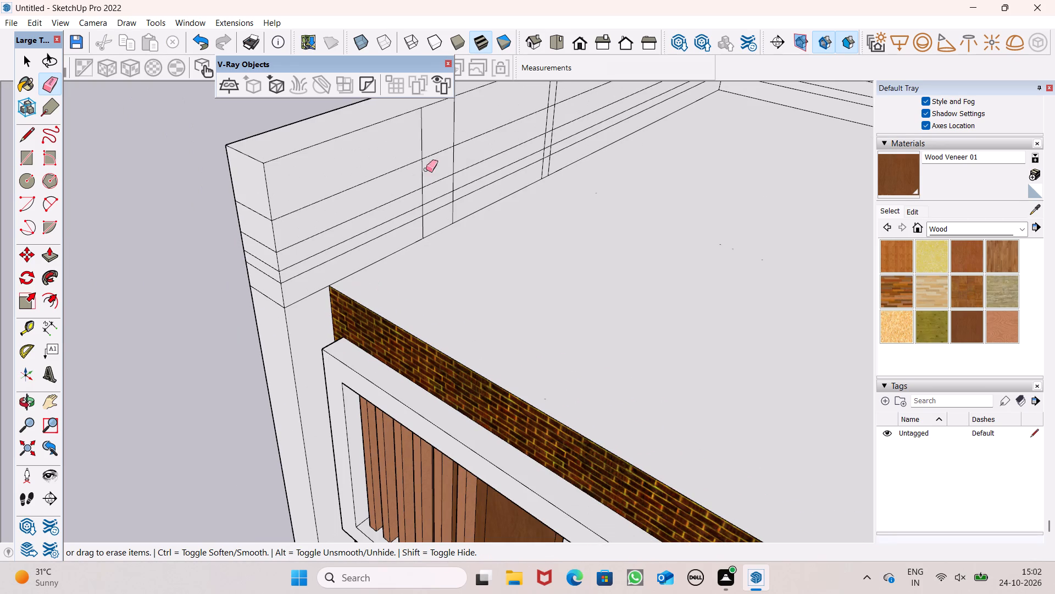
left_click_drag(460, 129, 413, 139)
scroll(442, 171, "up", 4)
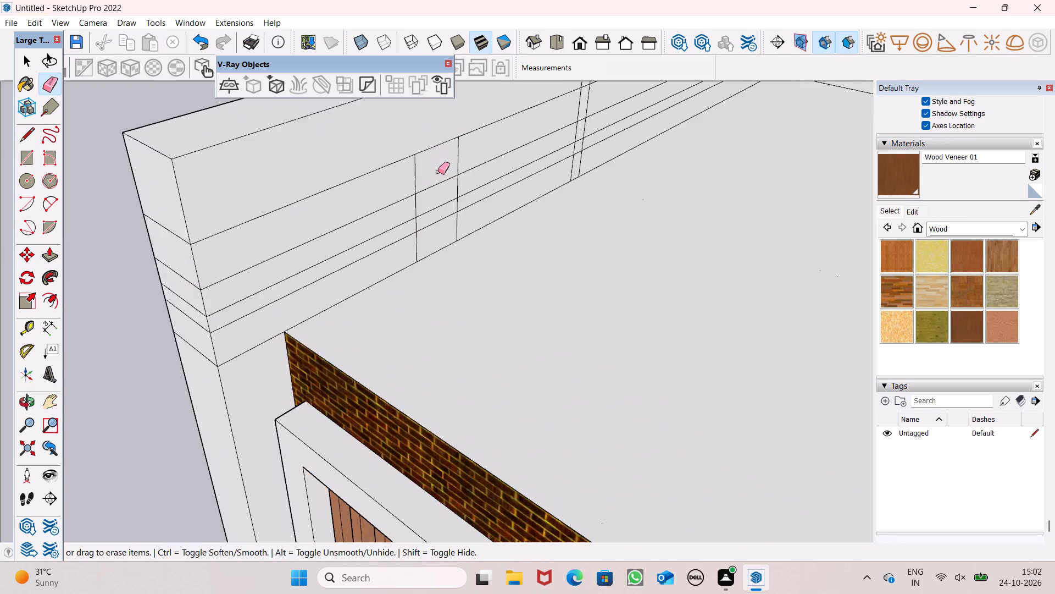
scroll(438, 172, "up", 2)
left_click_drag(416, 184, 400, 185)
left_click_drag(438, 164, 470, 153)
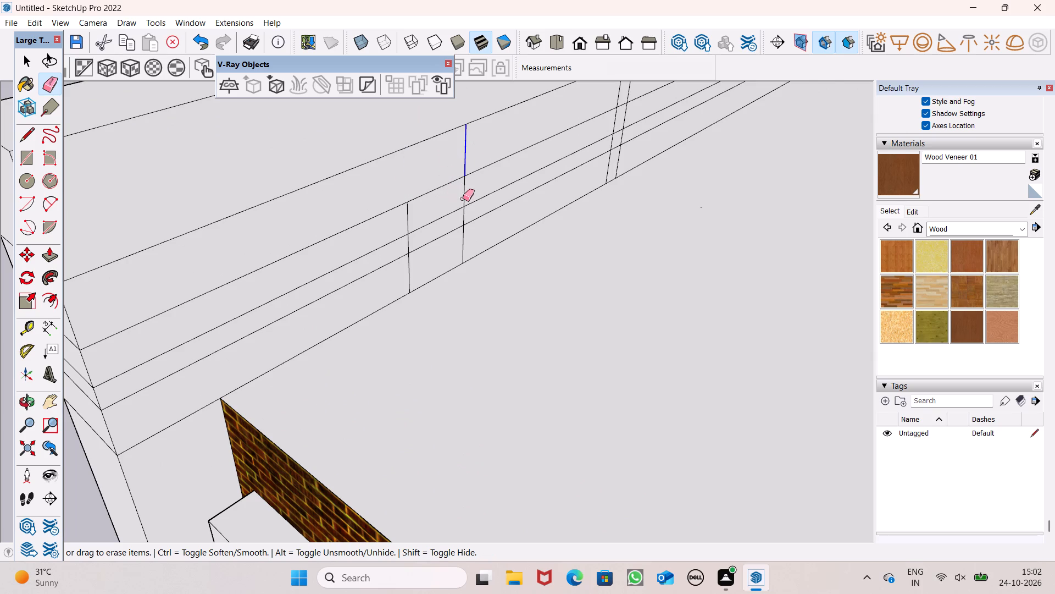
scroll(448, 207, "up", 6)
left_click(370, 230)
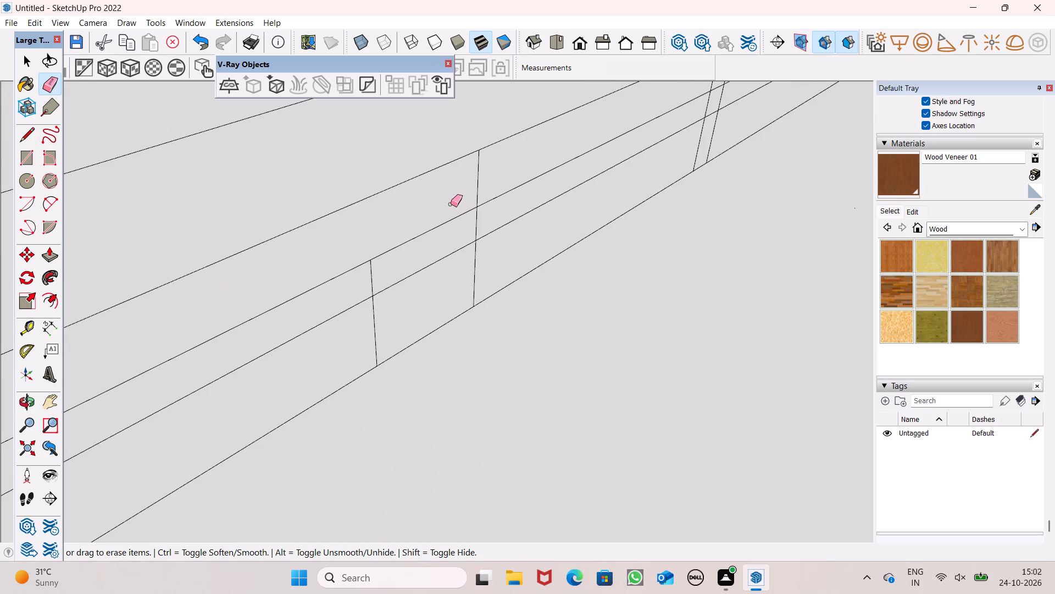
left_click_drag(471, 193, 477, 189)
left_click_drag(474, 215, 475, 220)
left_click_drag(383, 269, 356, 285)
left_click_drag(383, 284, 378, 288)
left_click_drag(377, 289, 372, 291)
left_click_drag(384, 321, 379, 331)
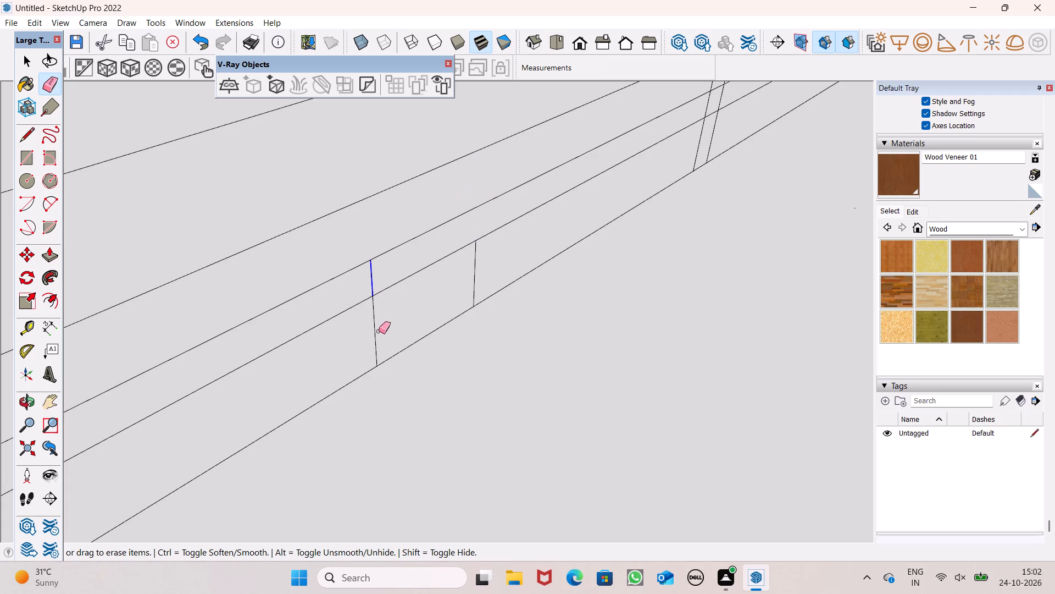
left_click_drag(379, 331, 399, 323)
left_click_drag(469, 283, 489, 275)
left_click_drag(385, 326, 366, 335)
Erase the second pair of vertical seams, nearer the back corner, across all bands of the same parapet inner face.
scroll(366, 333, "down", 9)
scroll(553, 137, "up", 2)
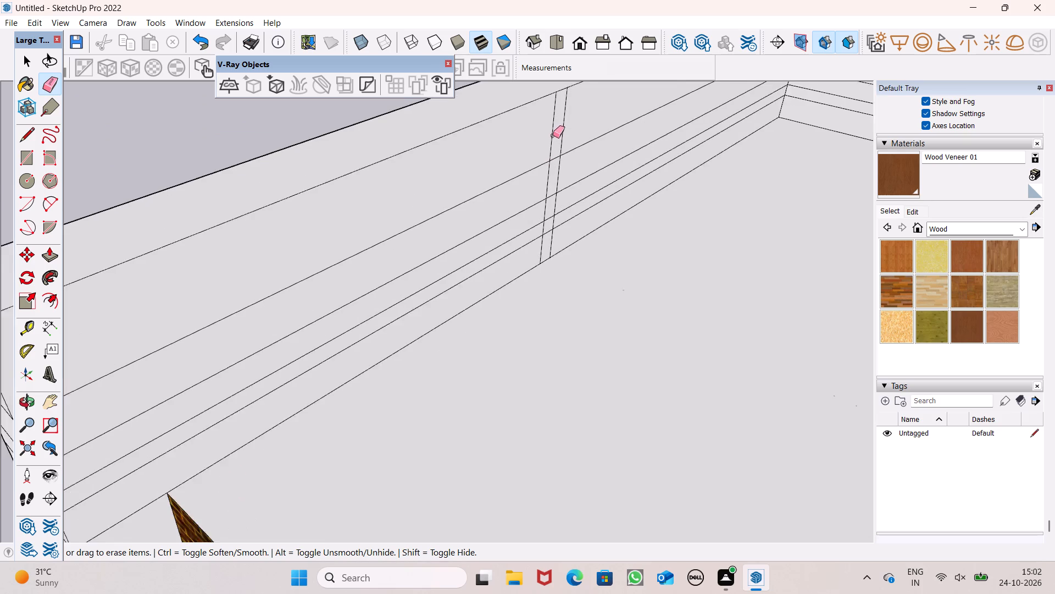
scroll(553, 135, "up", 3)
left_click_drag(567, 131, 545, 143)
scroll(556, 193, "up", 5)
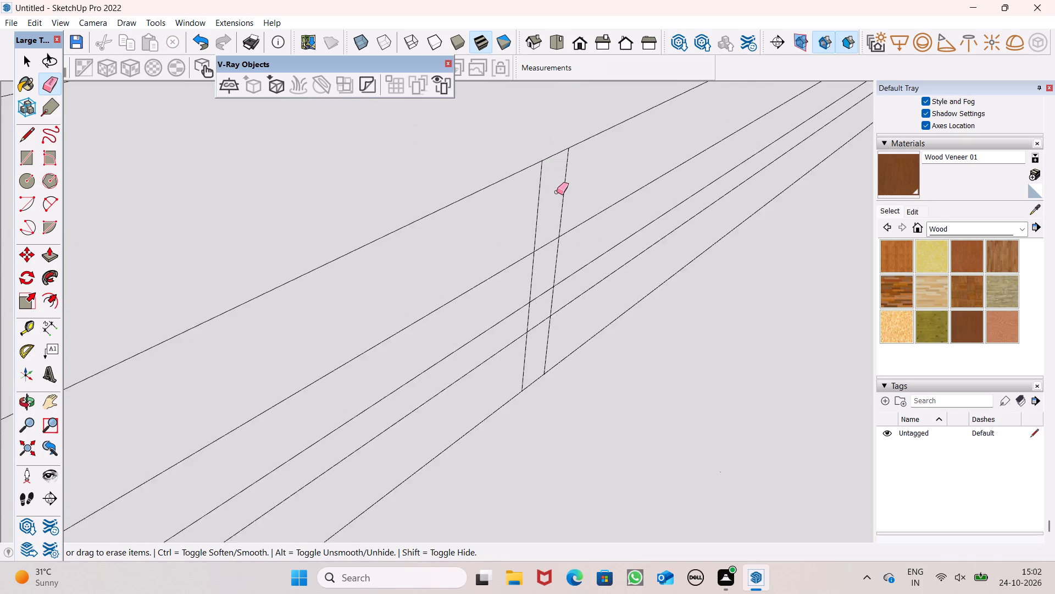
scroll(557, 192, "up", 1)
left_click_drag(569, 181, 532, 213)
scroll(543, 285, "up", 3)
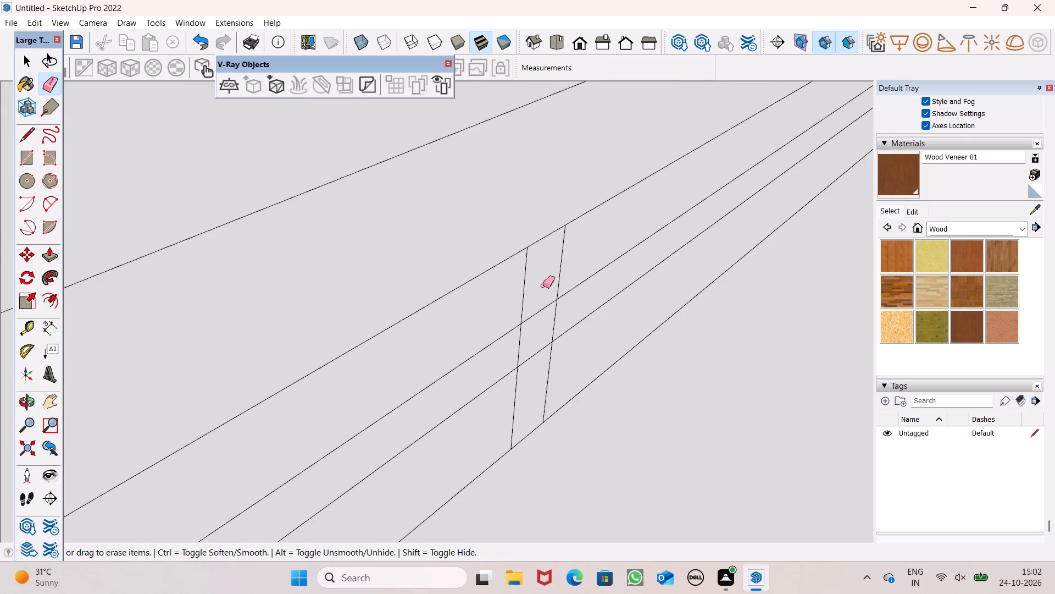
left_click_drag(568, 261, 502, 301)
scroll(559, 396, "up", 5)
left_click_drag(482, 315, 560, 258)
left_click_drag(556, 370, 467, 438)
scroll(493, 296, "down", 2)
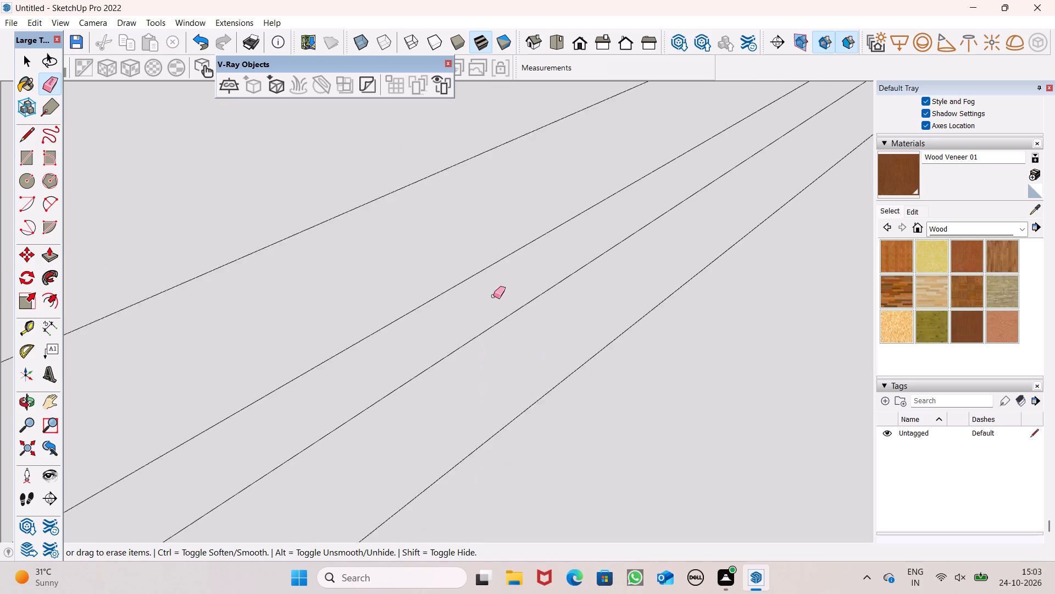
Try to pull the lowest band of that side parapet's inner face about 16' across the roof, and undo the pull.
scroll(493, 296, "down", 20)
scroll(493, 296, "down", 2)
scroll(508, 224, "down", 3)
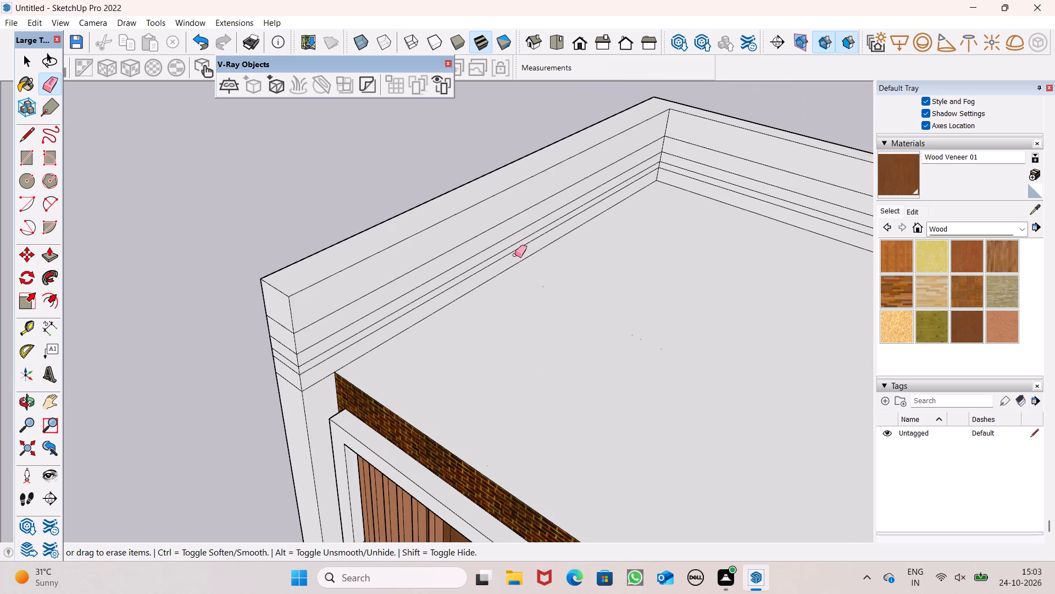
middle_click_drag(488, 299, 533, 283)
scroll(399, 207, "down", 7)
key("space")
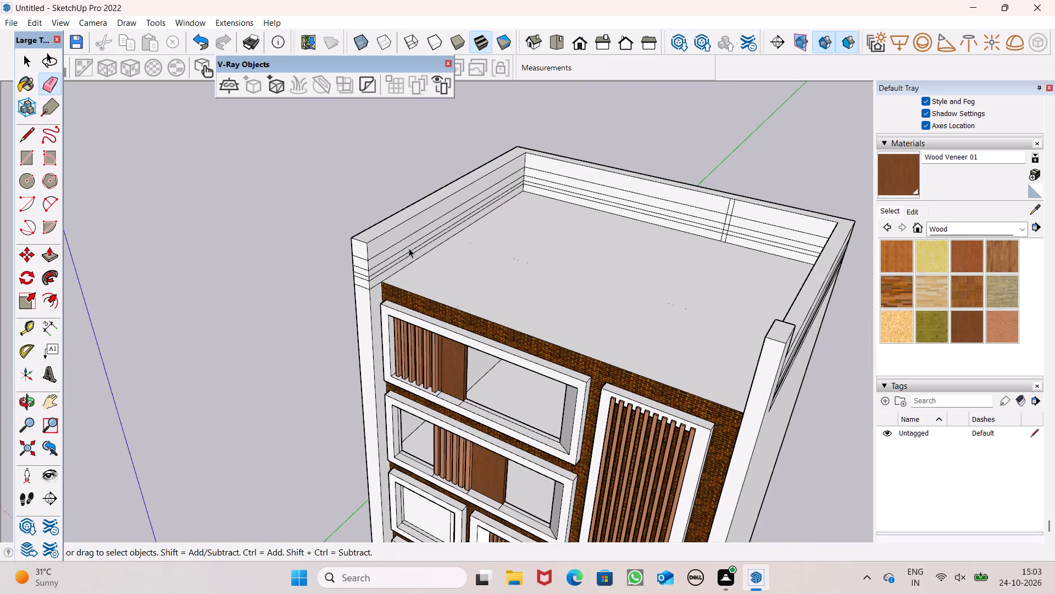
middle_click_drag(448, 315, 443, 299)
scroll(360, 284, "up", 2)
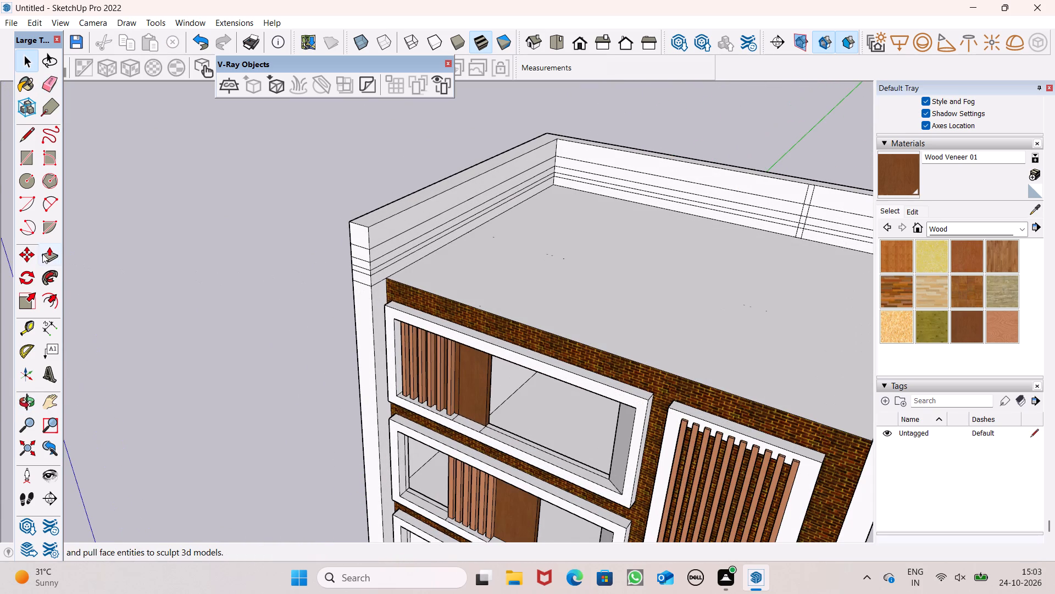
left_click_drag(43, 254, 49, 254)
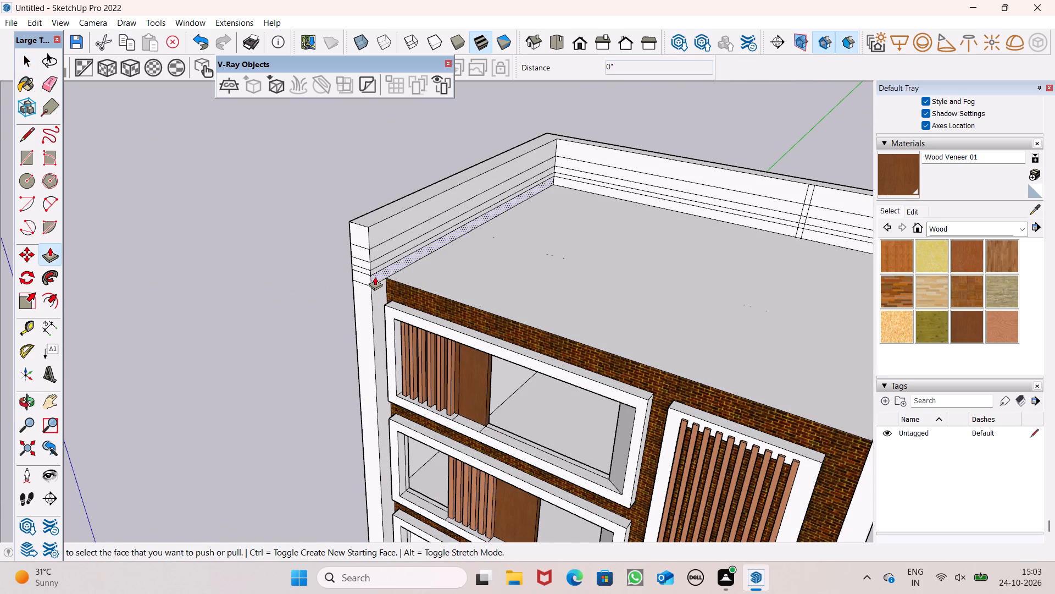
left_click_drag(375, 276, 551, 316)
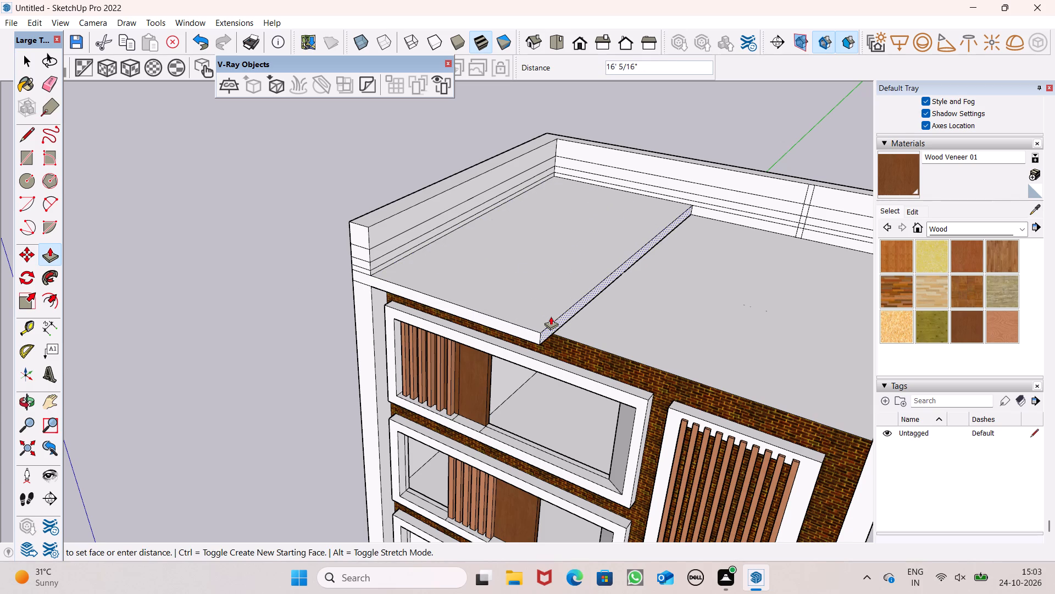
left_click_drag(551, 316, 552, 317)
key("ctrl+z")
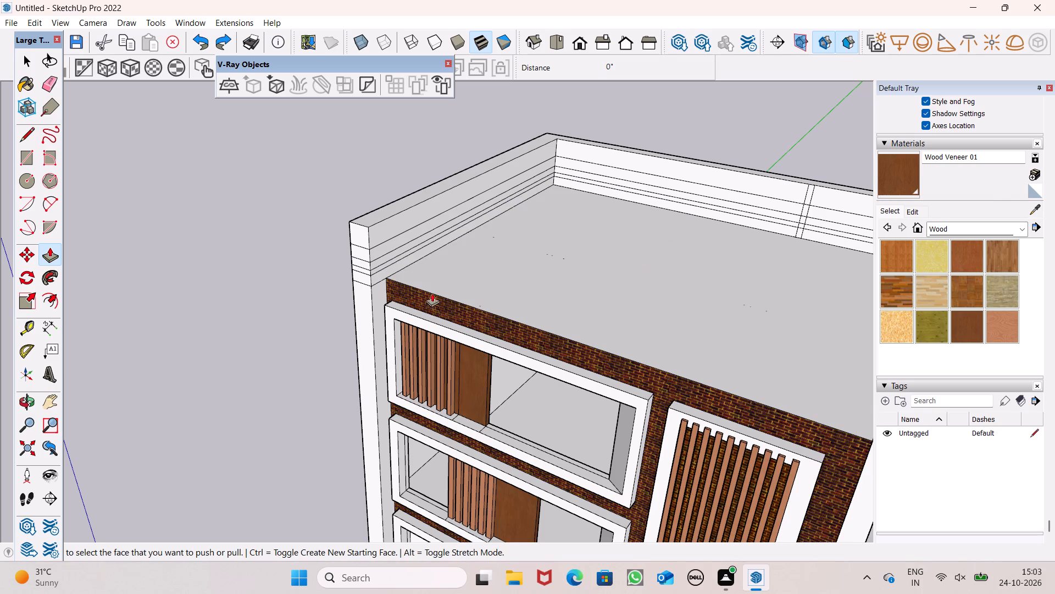
Pull the lowest band of the side parapet's inner face about 26' 1" across the roof to form a thin slab.
scroll(436, 282, "down", 1)
middle_click_drag(441, 300, 475, 283)
scroll(438, 274, "up", 1)
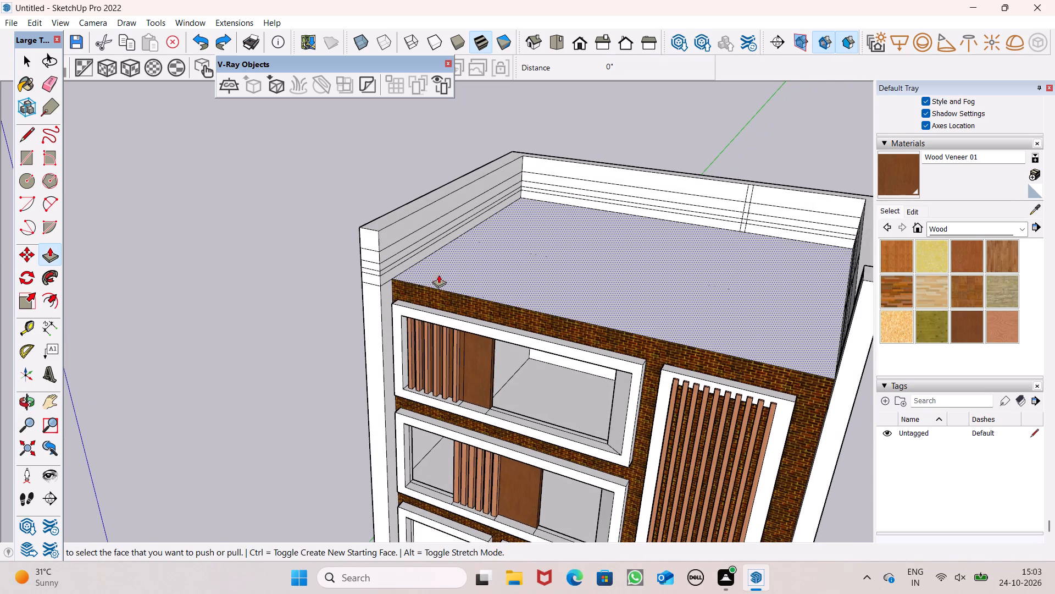
scroll(438, 274, "up", 2)
left_click_drag(367, 269, 706, 319)
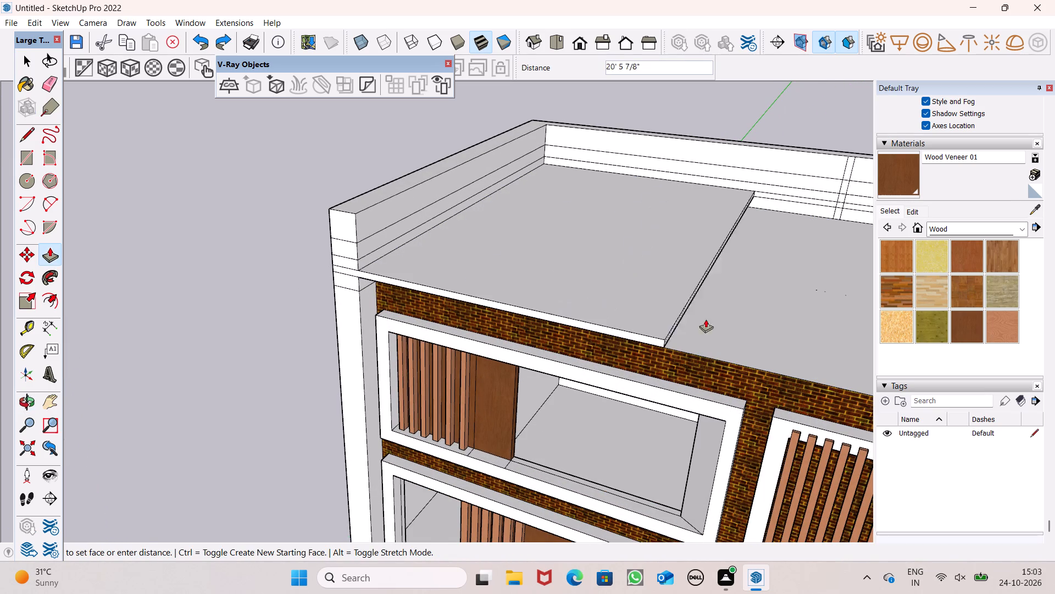
left_click_drag(706, 319, 825, 337)
Pull the roof slab's end face a further 6" toward the wall with the raised corner post.
scroll(559, 282, "down", 4)
middle_click_drag(623, 317, 660, 320)
scroll(580, 284, "down", 4)
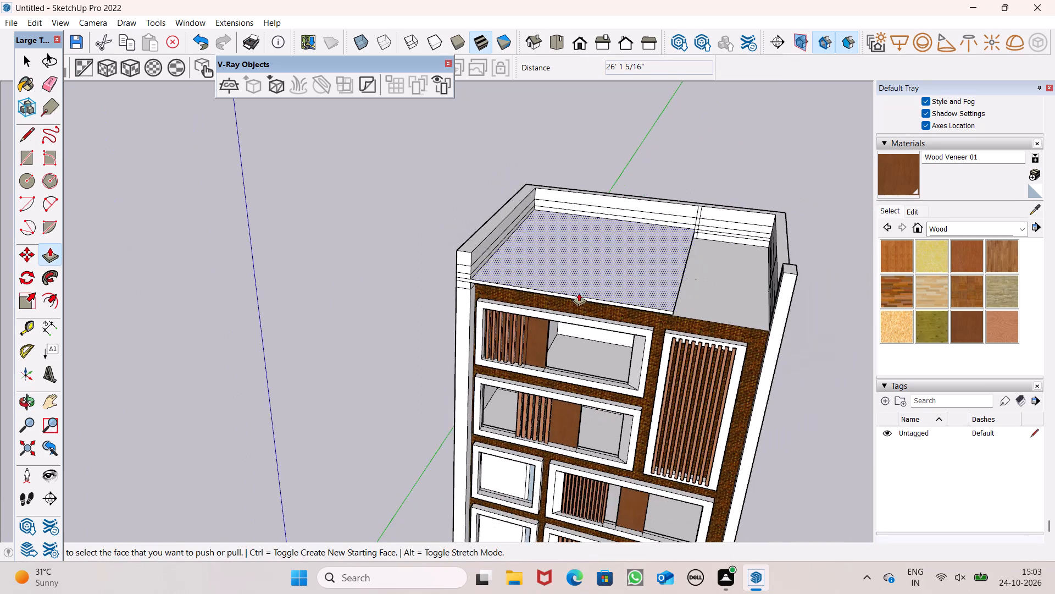
scroll(731, 312, "up", 9)
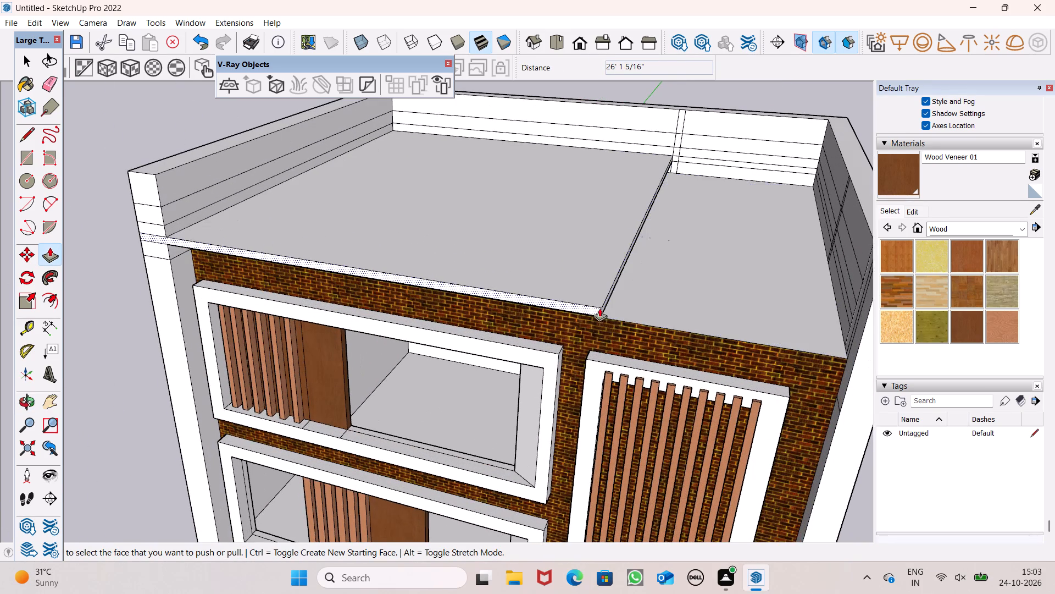
middle_click_drag(628, 320, 604, 321)
scroll(603, 313, "up", 2)
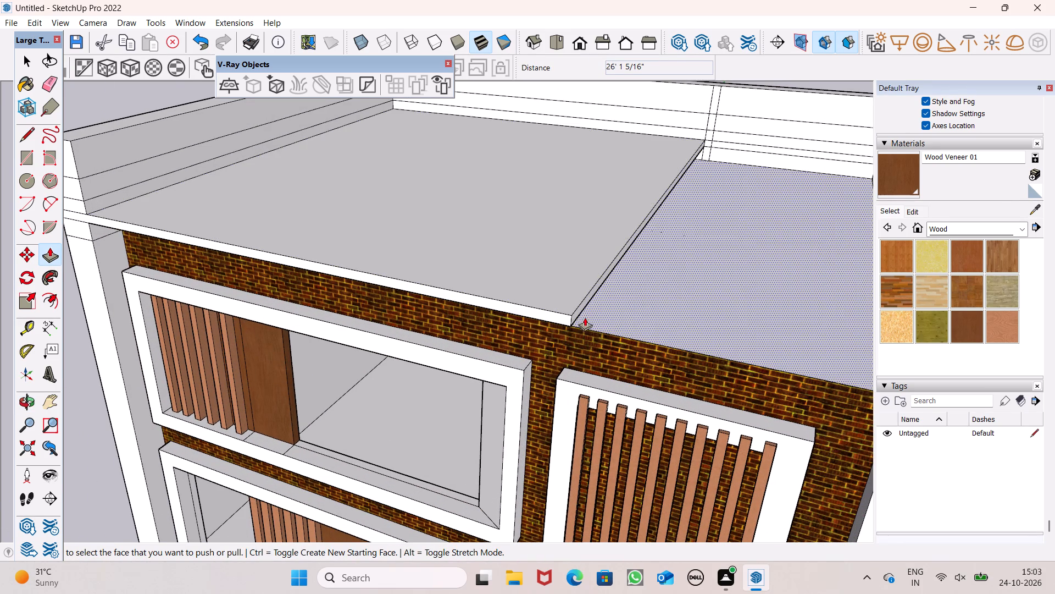
left_click_drag(576, 317, 751, 338)
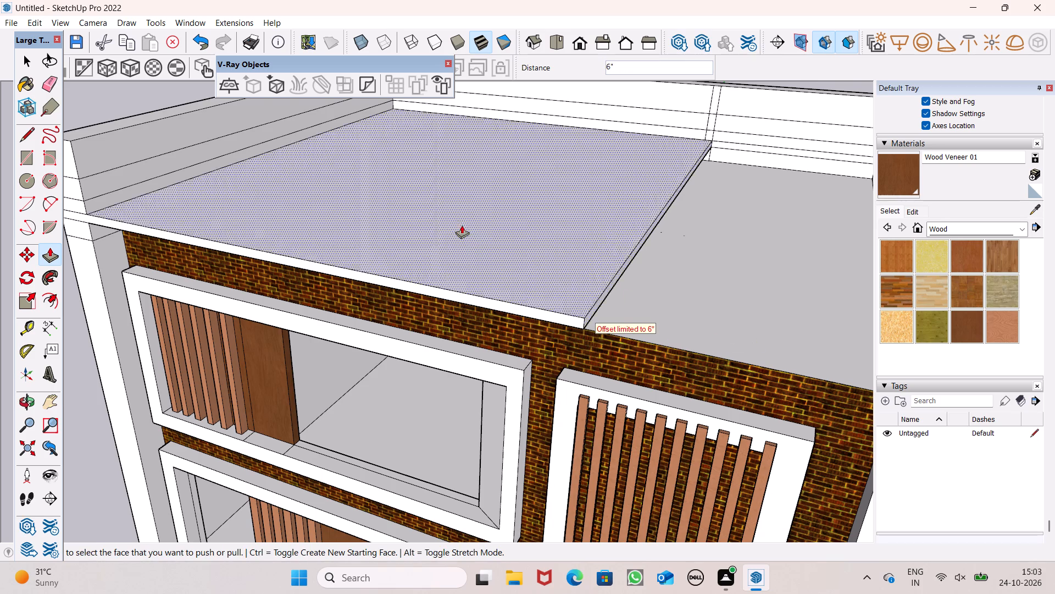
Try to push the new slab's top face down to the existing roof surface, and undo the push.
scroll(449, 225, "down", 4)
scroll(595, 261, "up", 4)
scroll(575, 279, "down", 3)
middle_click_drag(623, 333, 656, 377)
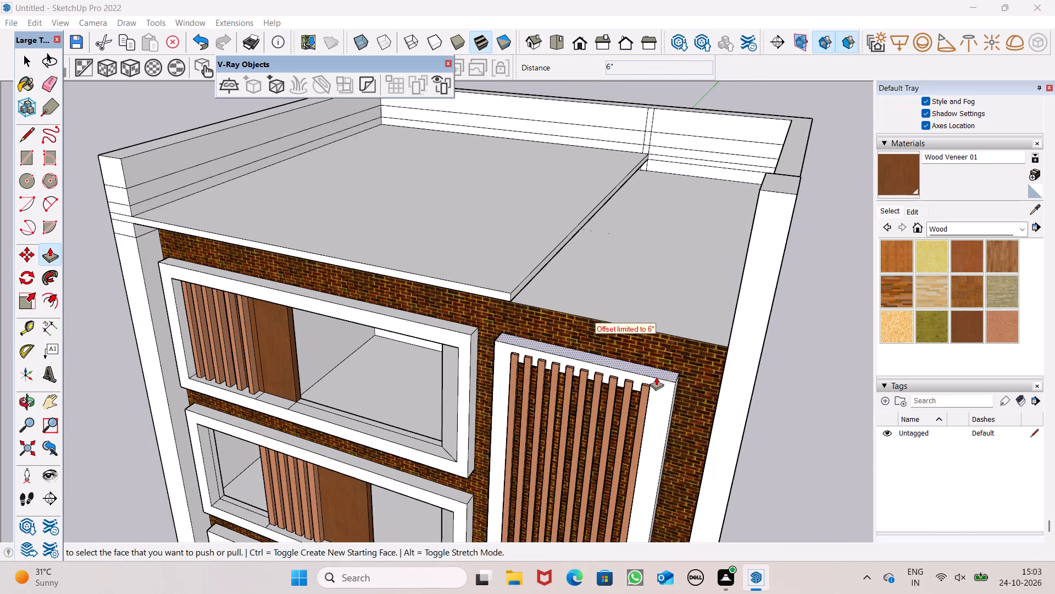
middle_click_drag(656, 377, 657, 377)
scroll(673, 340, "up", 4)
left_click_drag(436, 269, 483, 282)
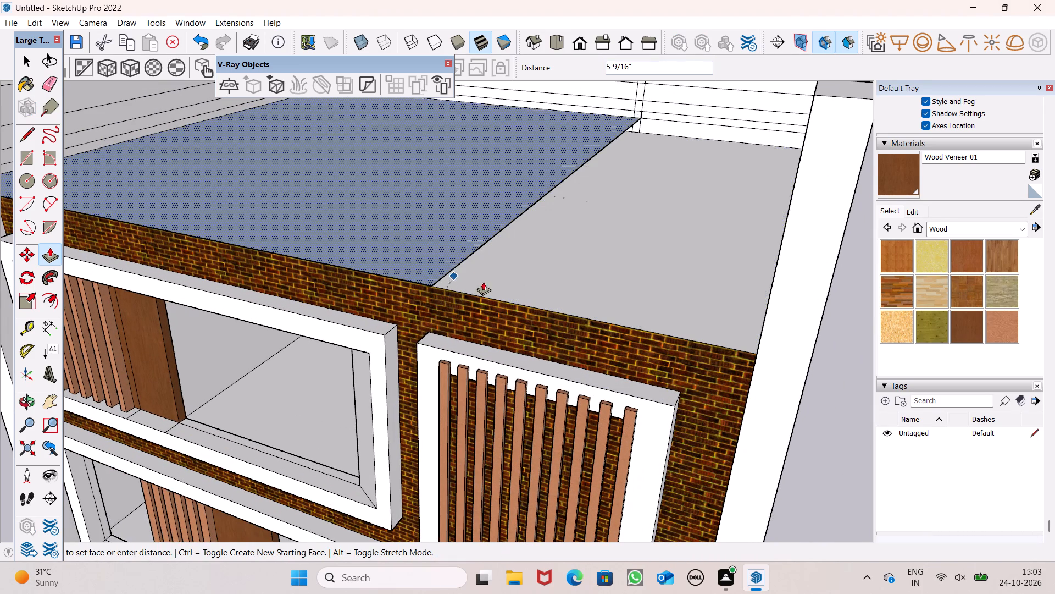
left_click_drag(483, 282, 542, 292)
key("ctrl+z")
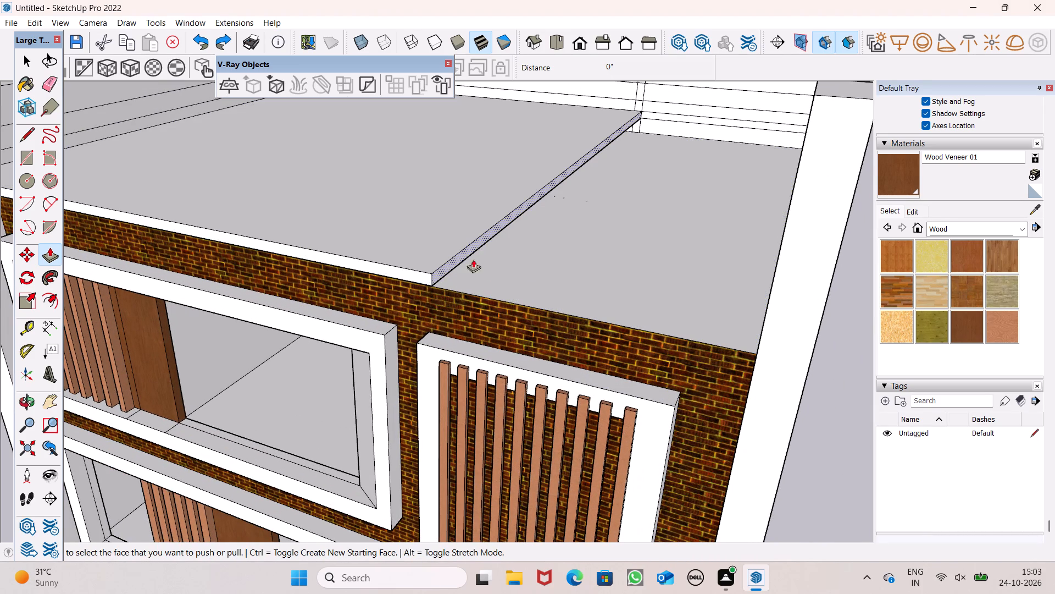
Extend the slab's end face about 10' 6 11/16" so it meets the wall with the raised corner post.
left_click_drag(447, 267, 774, 320)
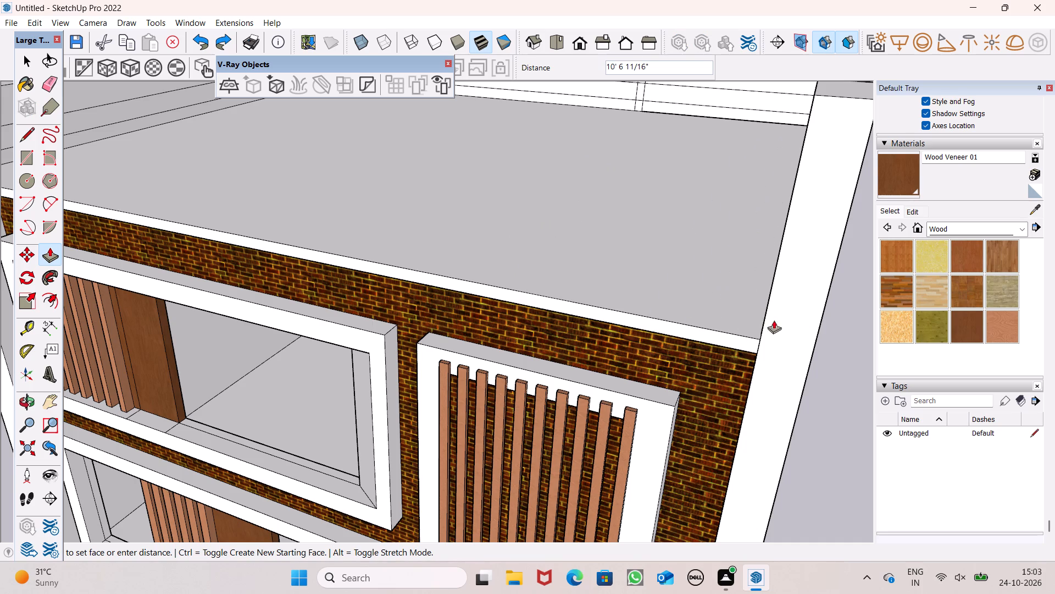
left_click_drag(774, 320, 762, 320)
Push the roof slab's front face back about 4 9/16" in line with the brick facade.
scroll(703, 273, "down", 9)
scroll(593, 270, "down", 3)
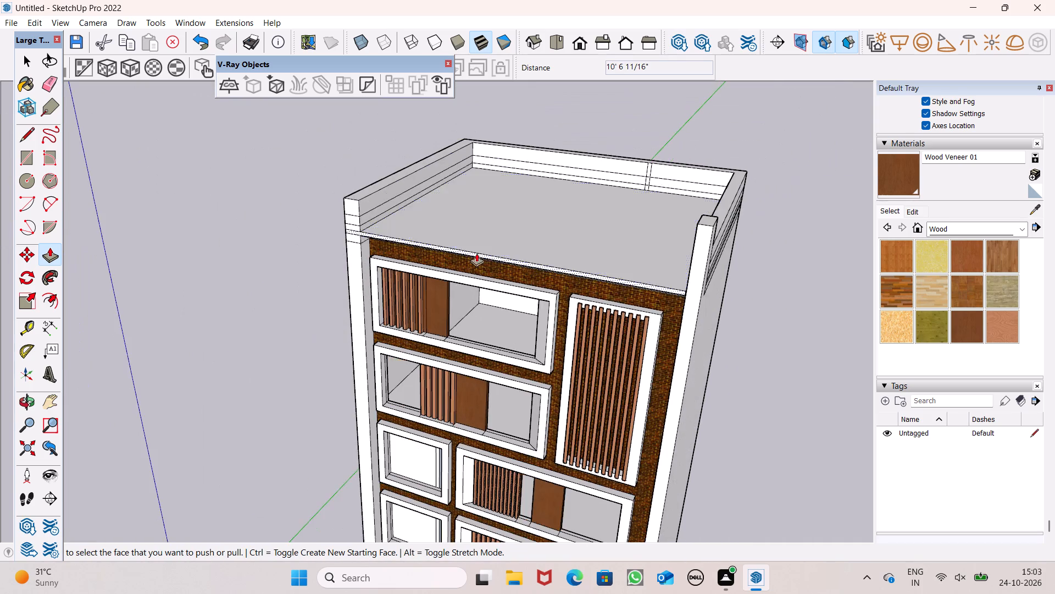
middle_click_drag(475, 252, 493, 354)
middle_click_drag(592, 345, 690, 345)
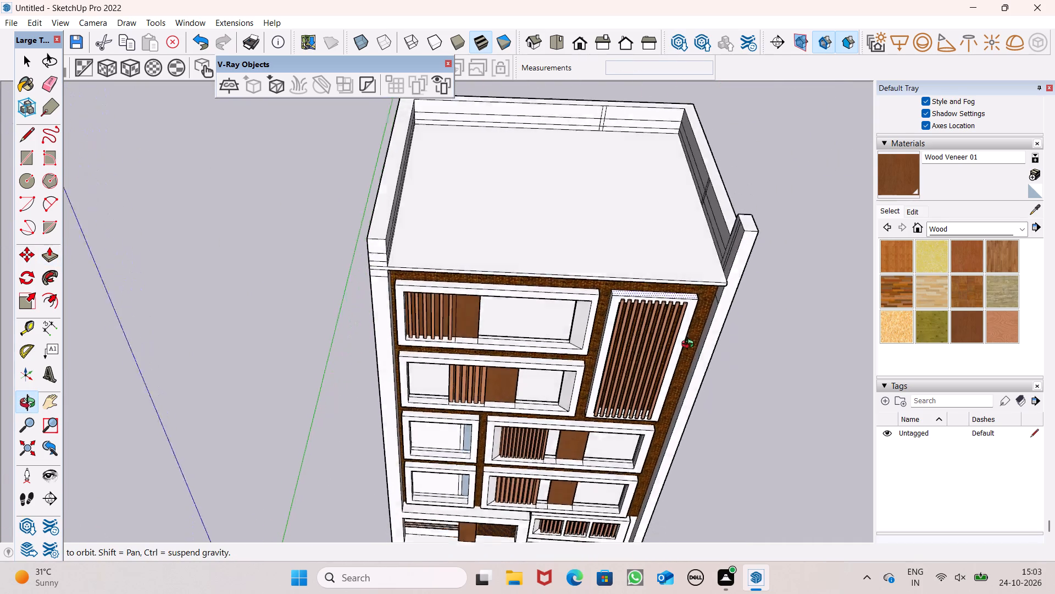
middle_click_drag(690, 345, 692, 359)
scroll(710, 313, "up", 13)
left_click_drag(726, 307, 727, 304)
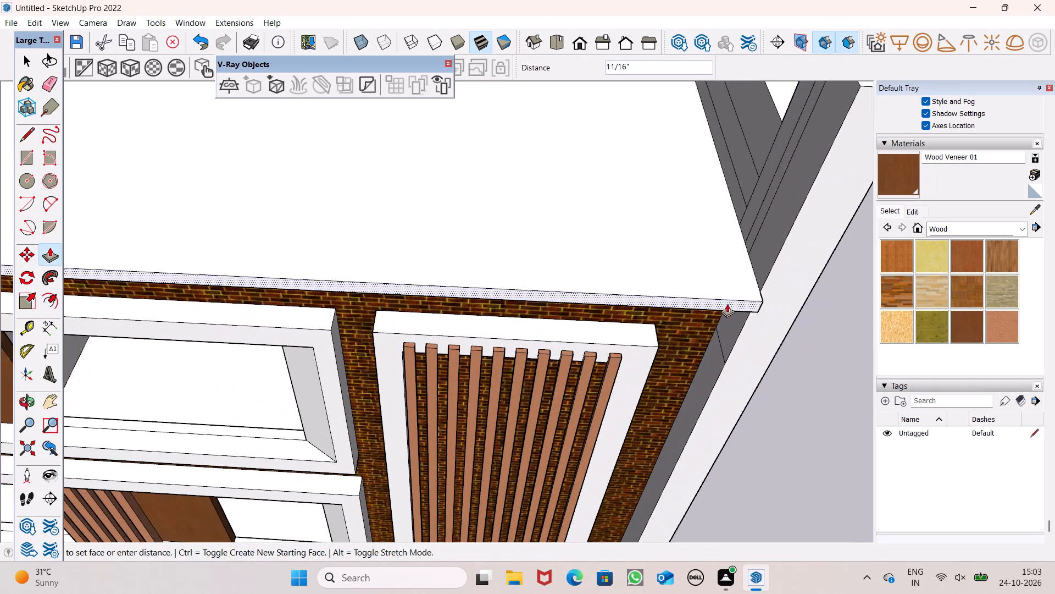
left_click_drag(727, 304, 764, 294)
Erase the edges of the small leftover face projecting at the slab's front end beside the raised corner post.
scroll(720, 266, "down", 1)
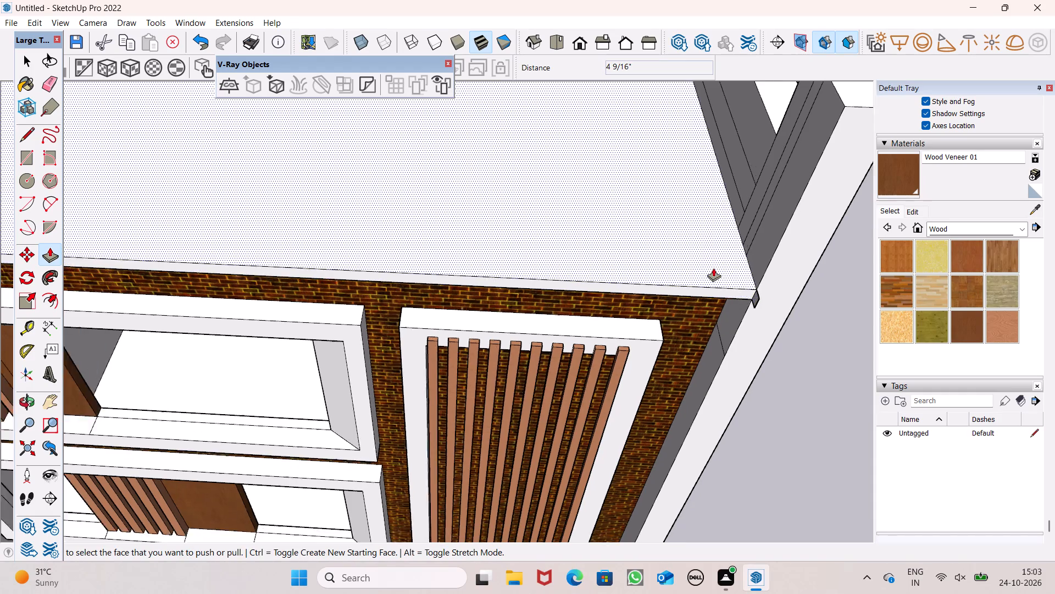
scroll(713, 268, "down", 2)
middle_click_drag(678, 287, 443, 223)
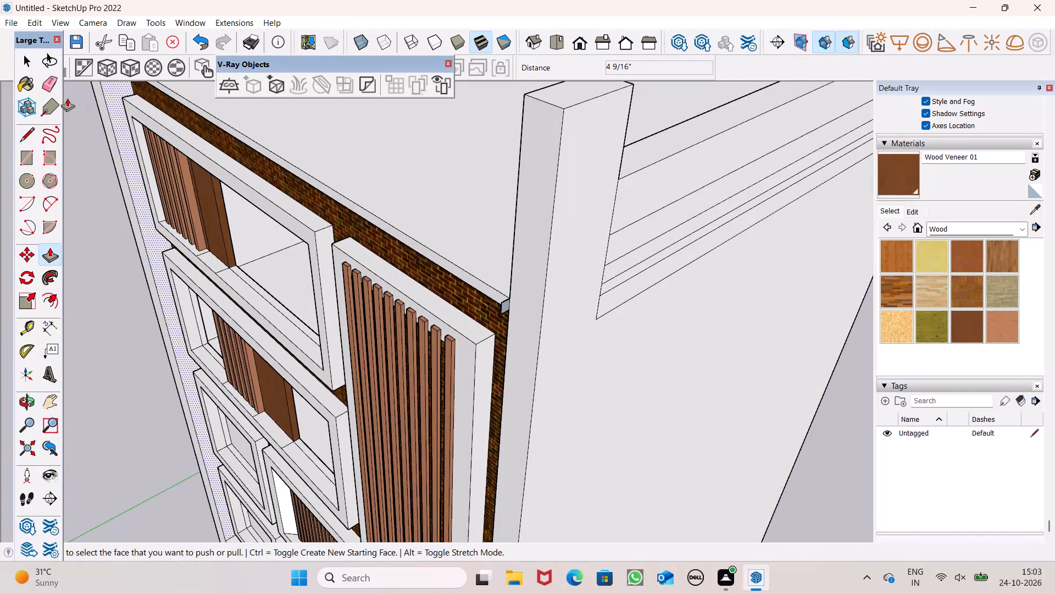
left_click(52, 83)
scroll(504, 266, "up", 2)
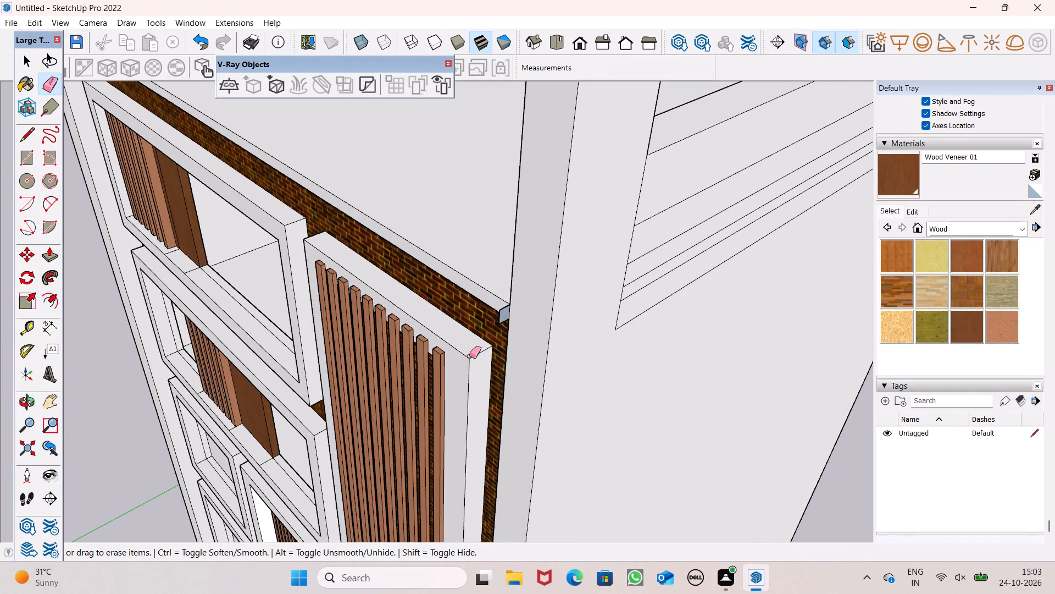
scroll(497, 335, "up", 11)
left_click_drag(501, 269, 495, 287)
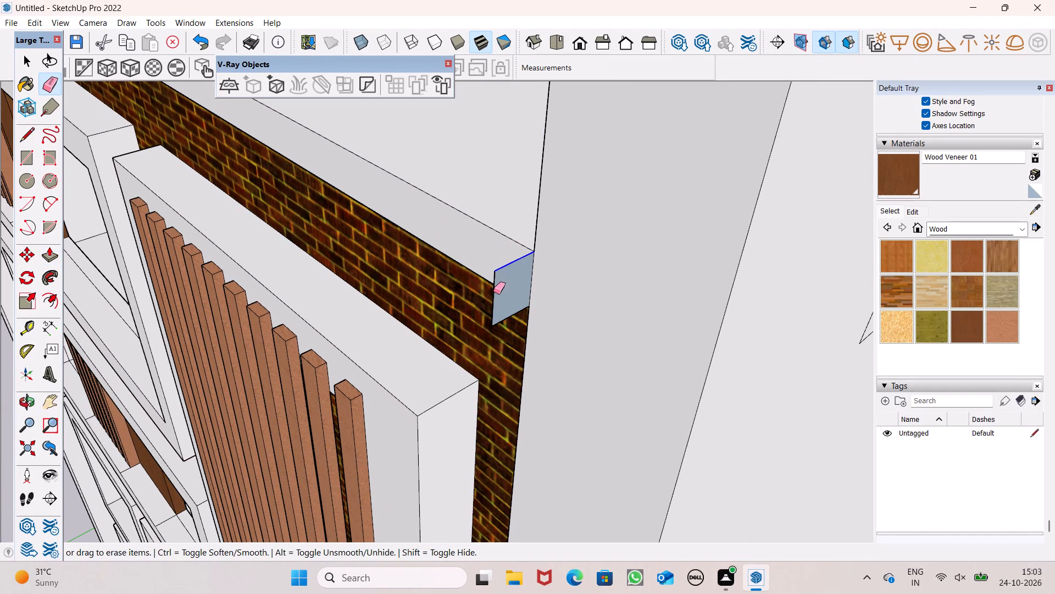
scroll(537, 283, "down", 3)
middle_click_drag(545, 308, 584, 307)
scroll(567, 295, "down", 2)
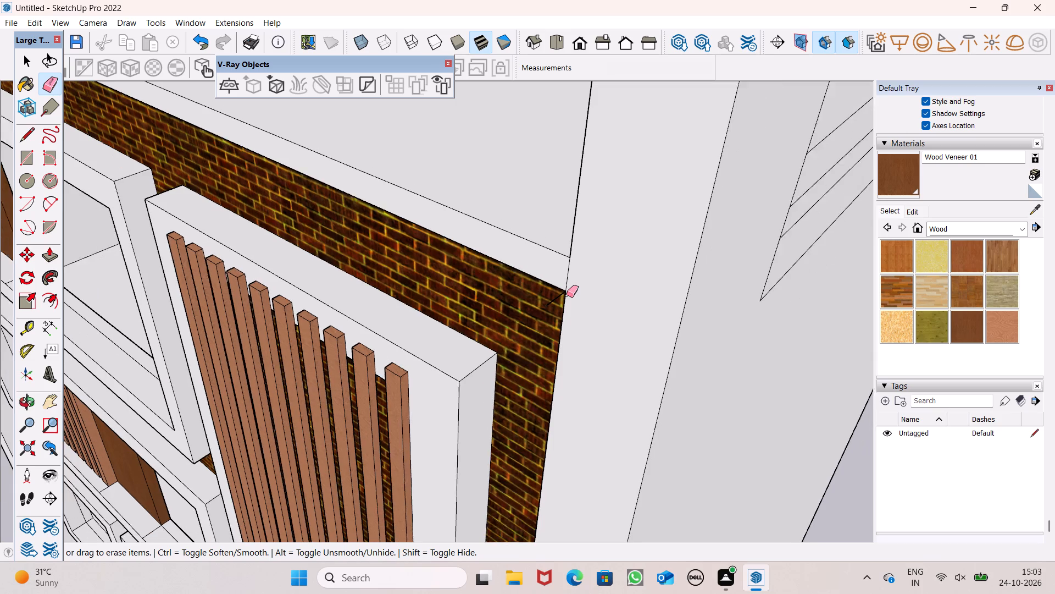
Examine the extended roof slab's front edge and its junctions with the side walls and corner posts.
scroll(567, 295, "down", 6)
middle_click_drag(562, 321, 657, 319)
scroll(601, 277, "down", 4)
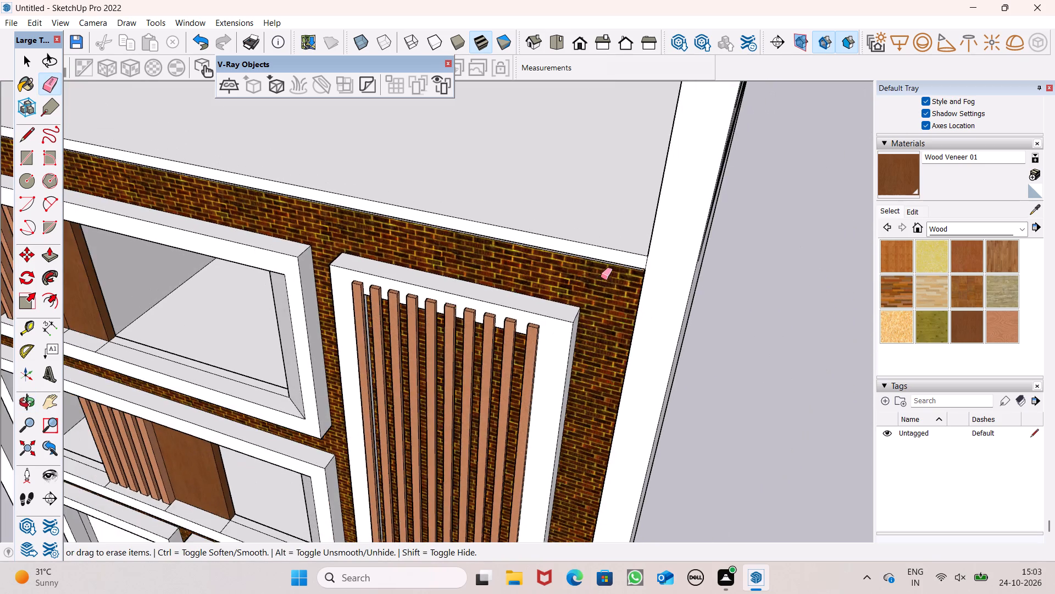
scroll(601, 273, "down", 12)
middle_click_drag(617, 304, 691, 256)
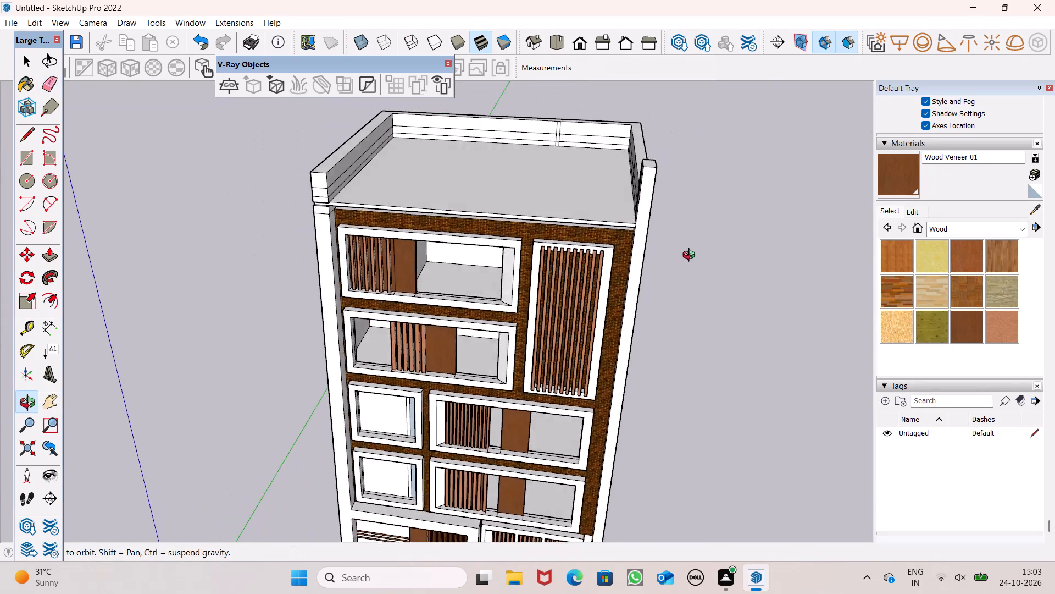
middle_click_drag(691, 256, 693, 256)
middle_click_drag(494, 197, 493, 174)
scroll(511, 105, "up", 1)
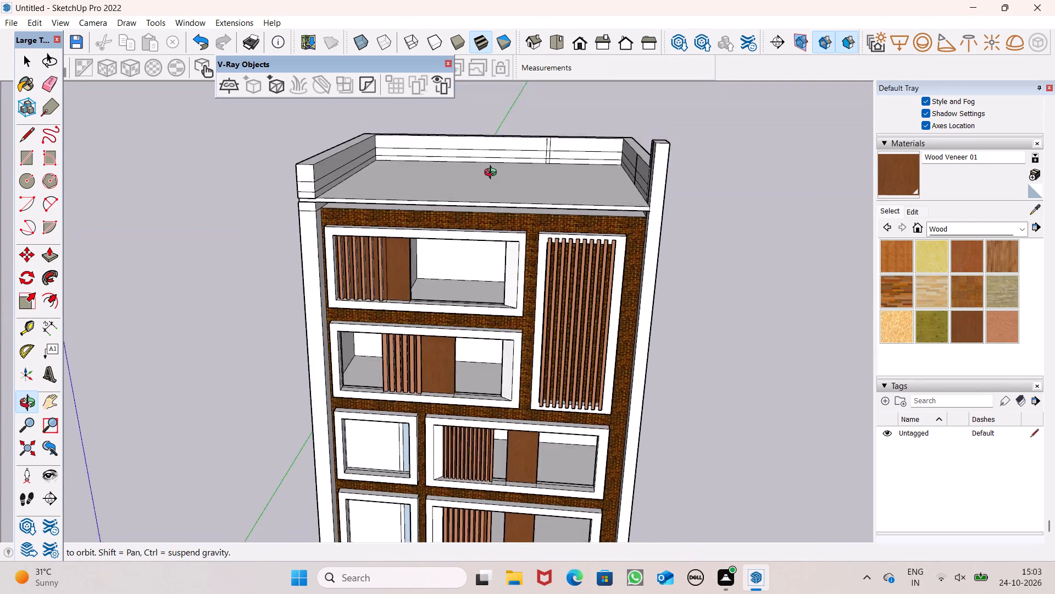
middle_click_drag(493, 174, 492, 183)
scroll(496, 177, "up", 6)
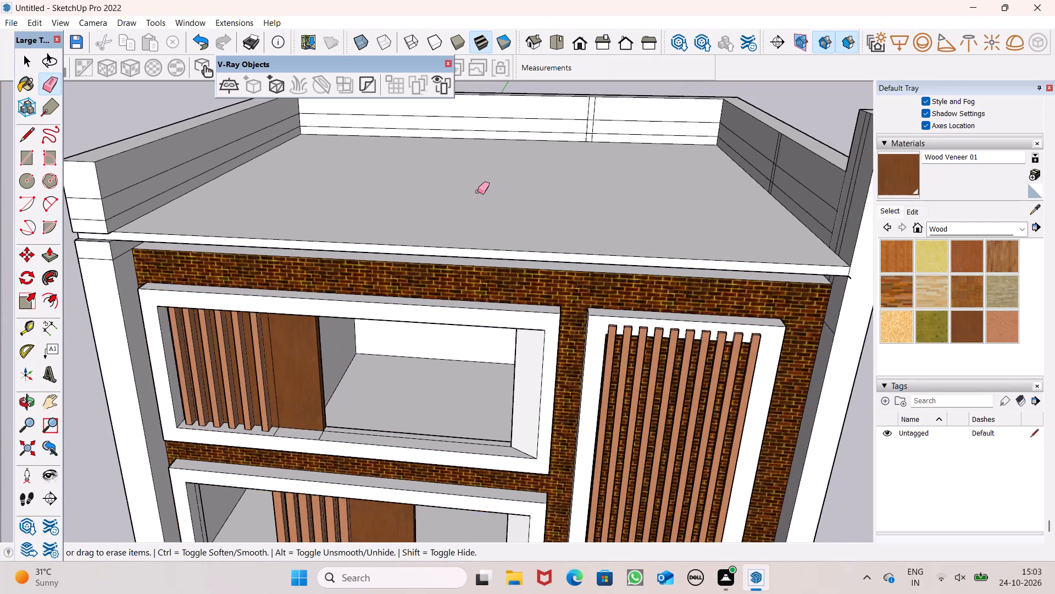
scroll(477, 191, "up", 1)
scroll(484, 200, "down", 1)
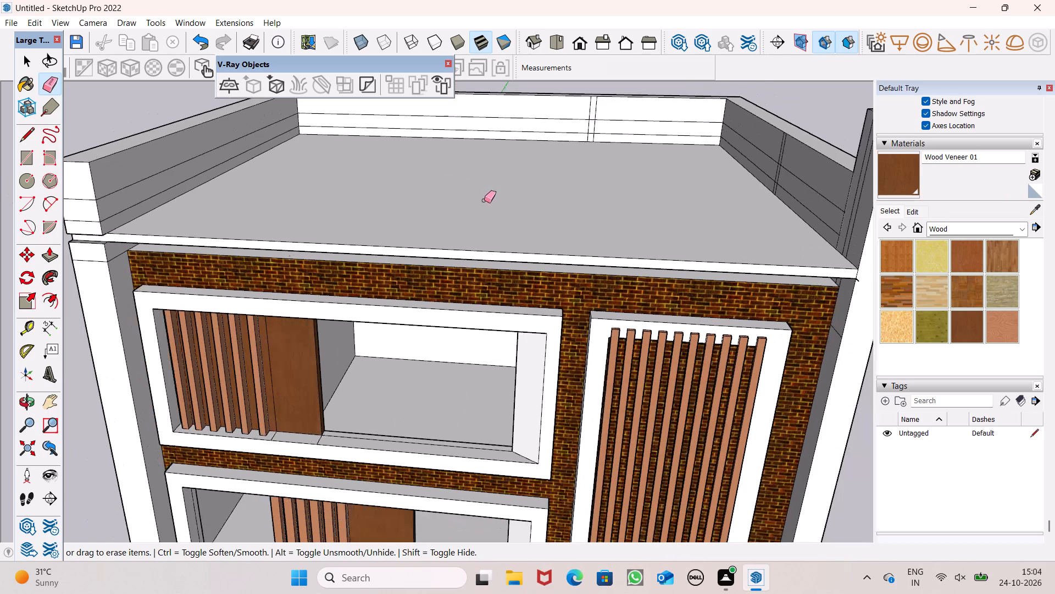
Undo the latest edge erasure, the slab's front push-back and its extension to the wall with the raised corner post.
key("ctrl+z")
key("ctrl+z")
key("ctrl+z")
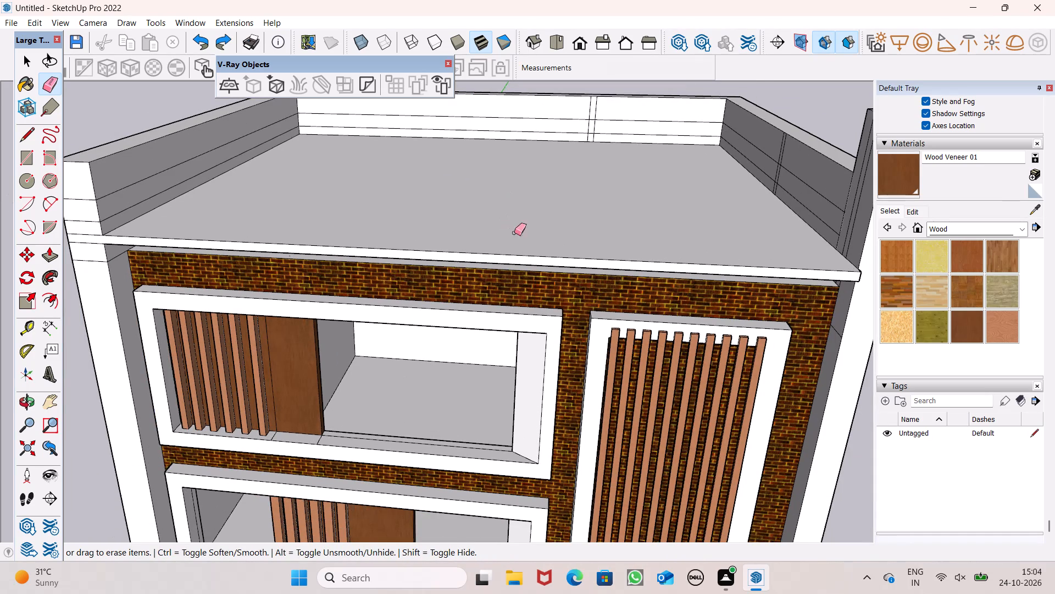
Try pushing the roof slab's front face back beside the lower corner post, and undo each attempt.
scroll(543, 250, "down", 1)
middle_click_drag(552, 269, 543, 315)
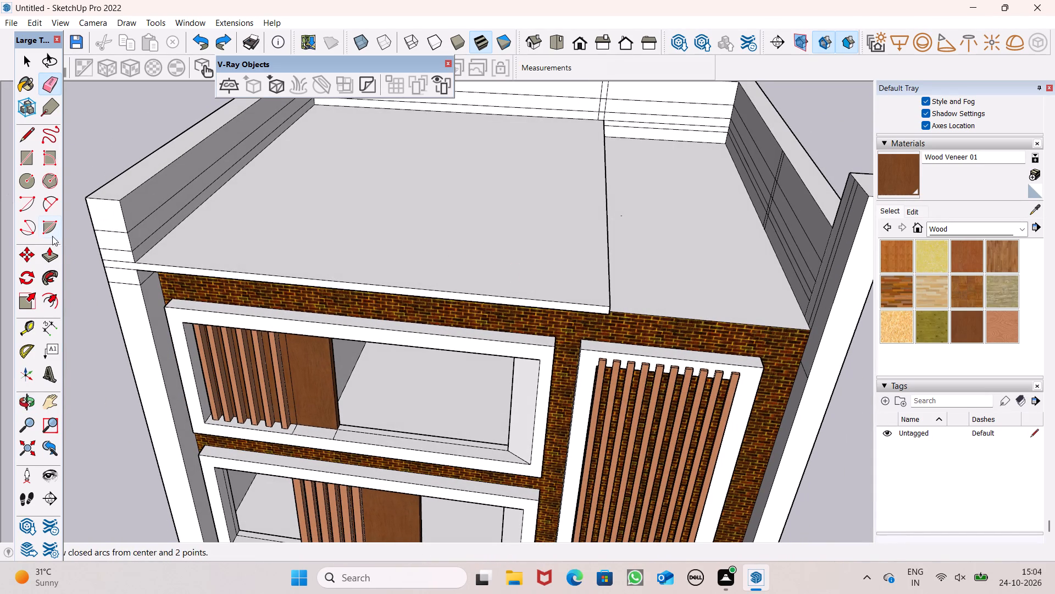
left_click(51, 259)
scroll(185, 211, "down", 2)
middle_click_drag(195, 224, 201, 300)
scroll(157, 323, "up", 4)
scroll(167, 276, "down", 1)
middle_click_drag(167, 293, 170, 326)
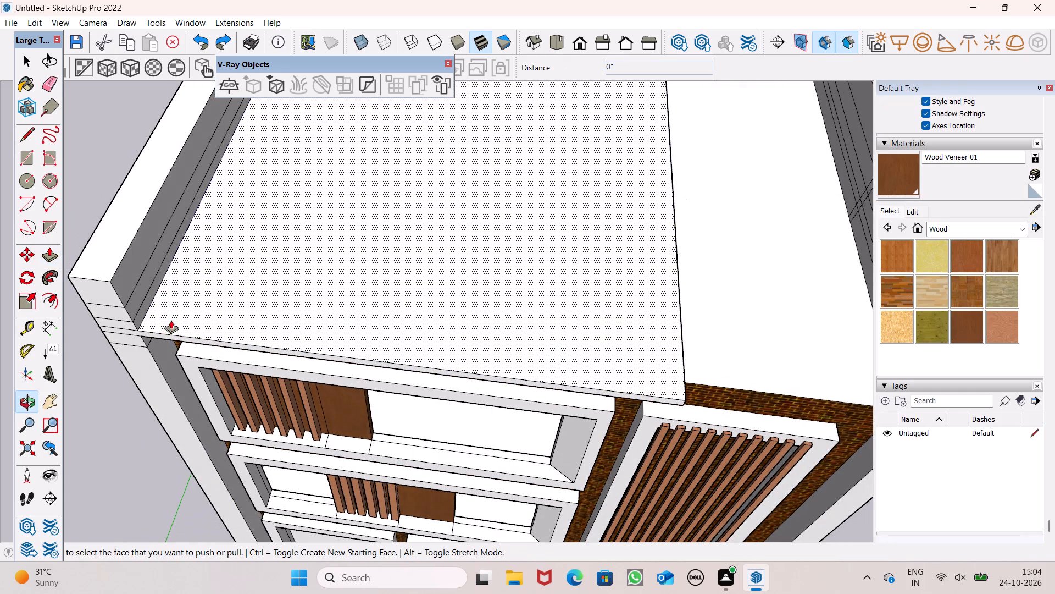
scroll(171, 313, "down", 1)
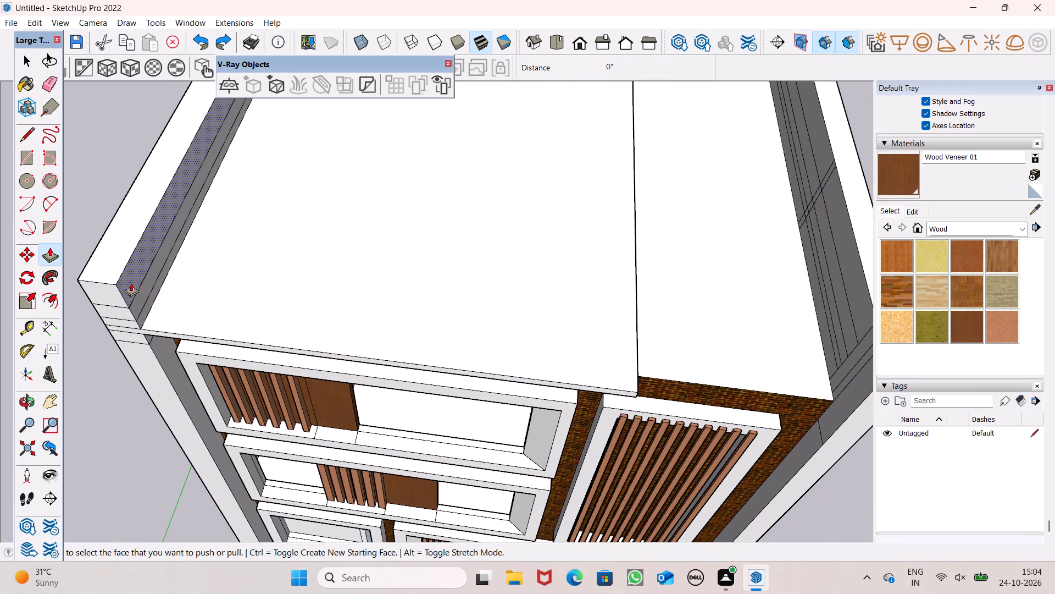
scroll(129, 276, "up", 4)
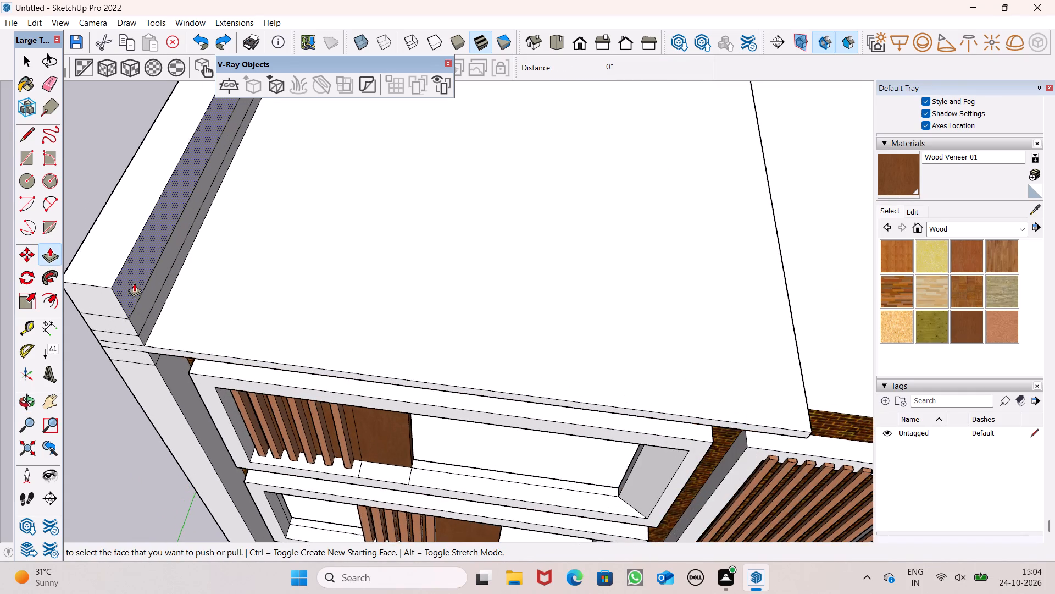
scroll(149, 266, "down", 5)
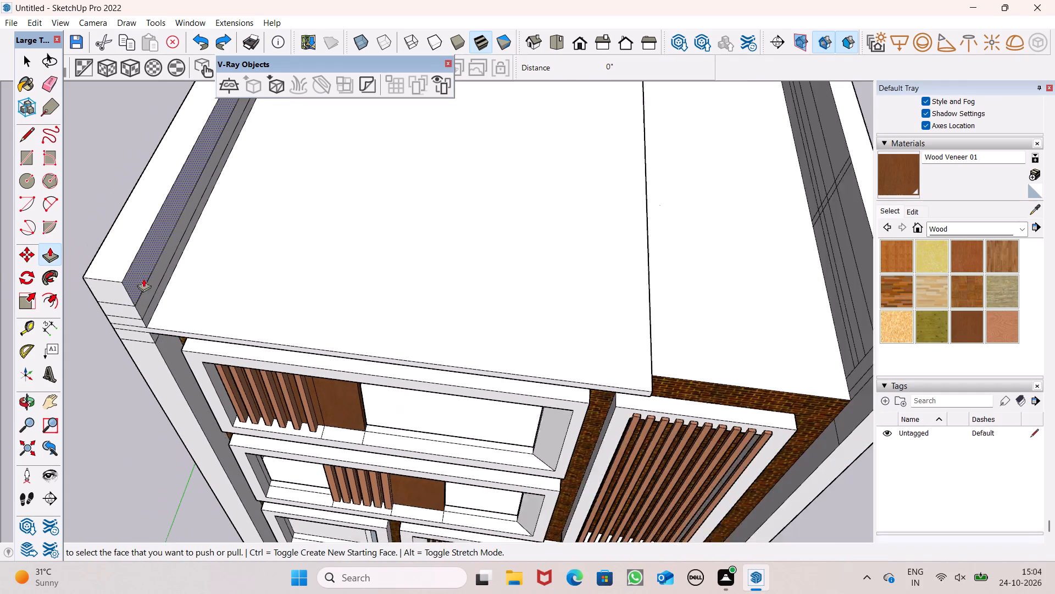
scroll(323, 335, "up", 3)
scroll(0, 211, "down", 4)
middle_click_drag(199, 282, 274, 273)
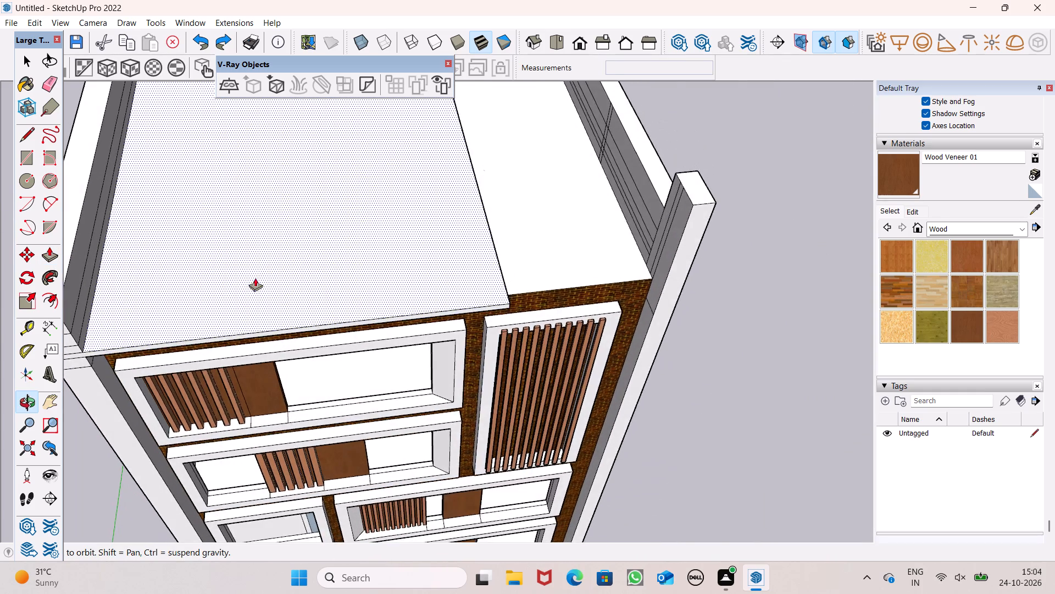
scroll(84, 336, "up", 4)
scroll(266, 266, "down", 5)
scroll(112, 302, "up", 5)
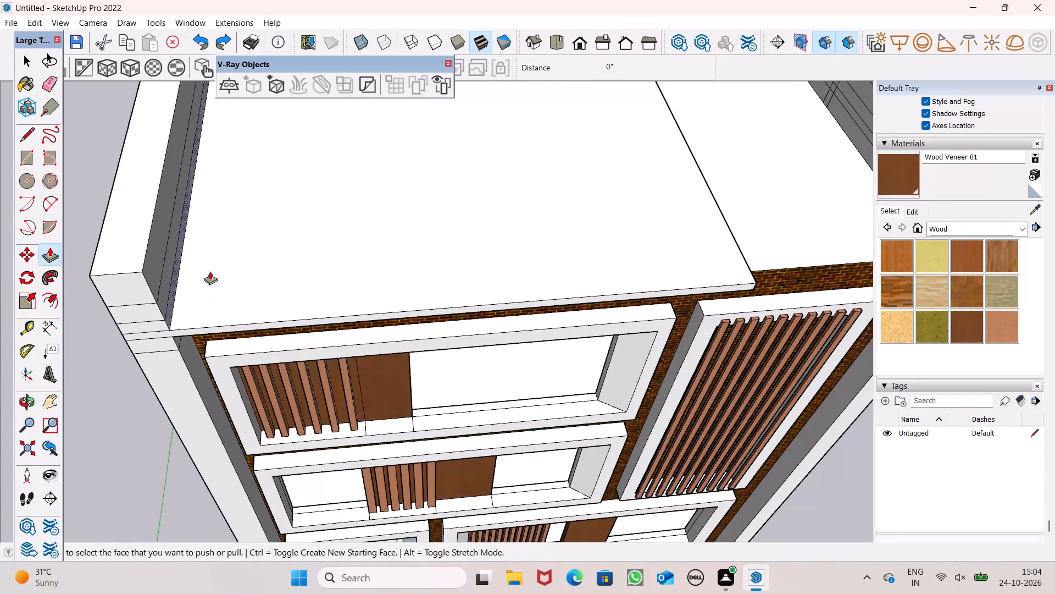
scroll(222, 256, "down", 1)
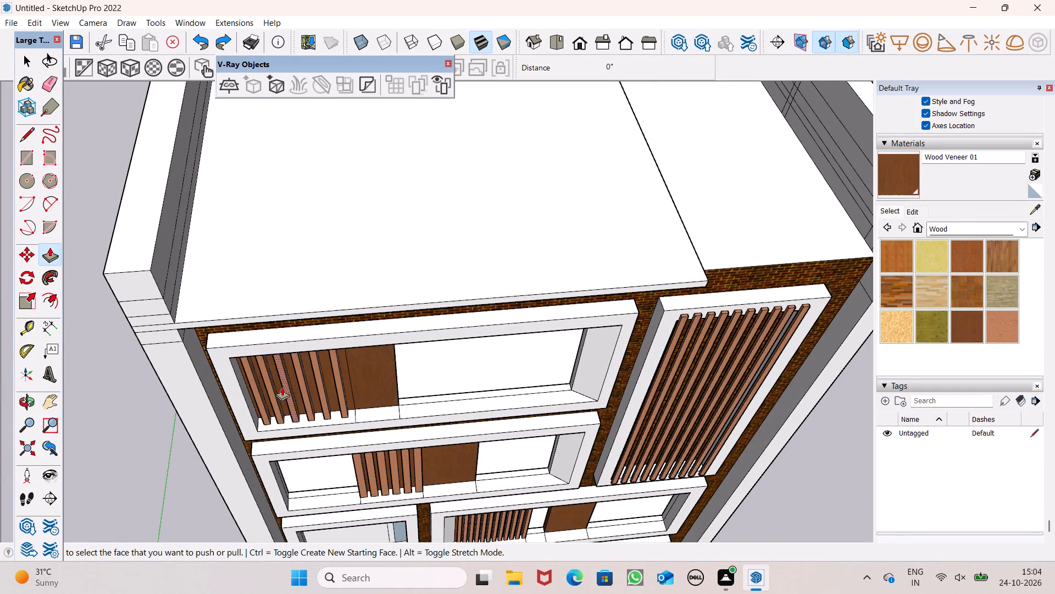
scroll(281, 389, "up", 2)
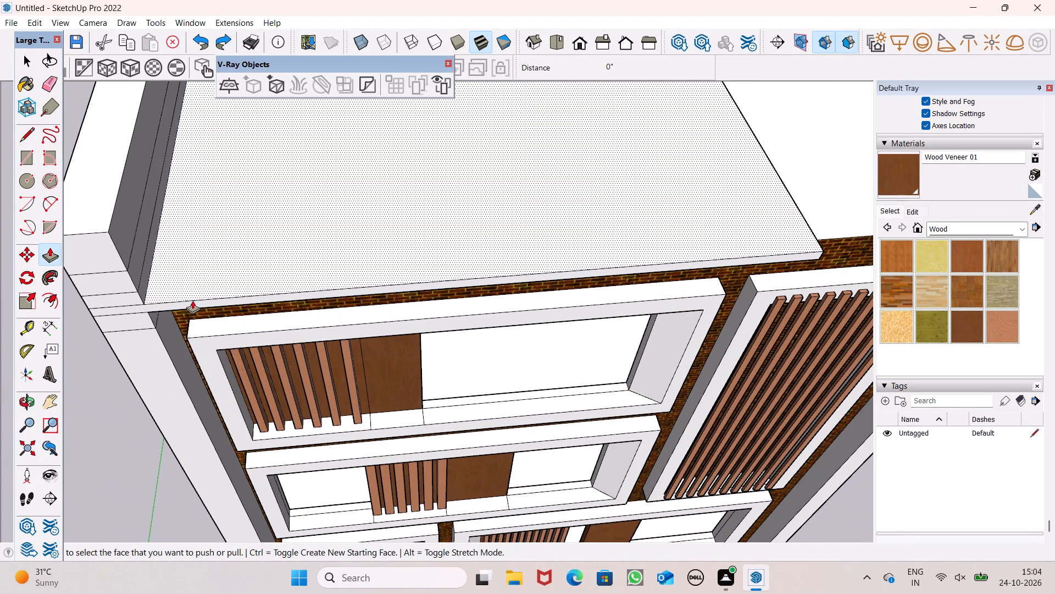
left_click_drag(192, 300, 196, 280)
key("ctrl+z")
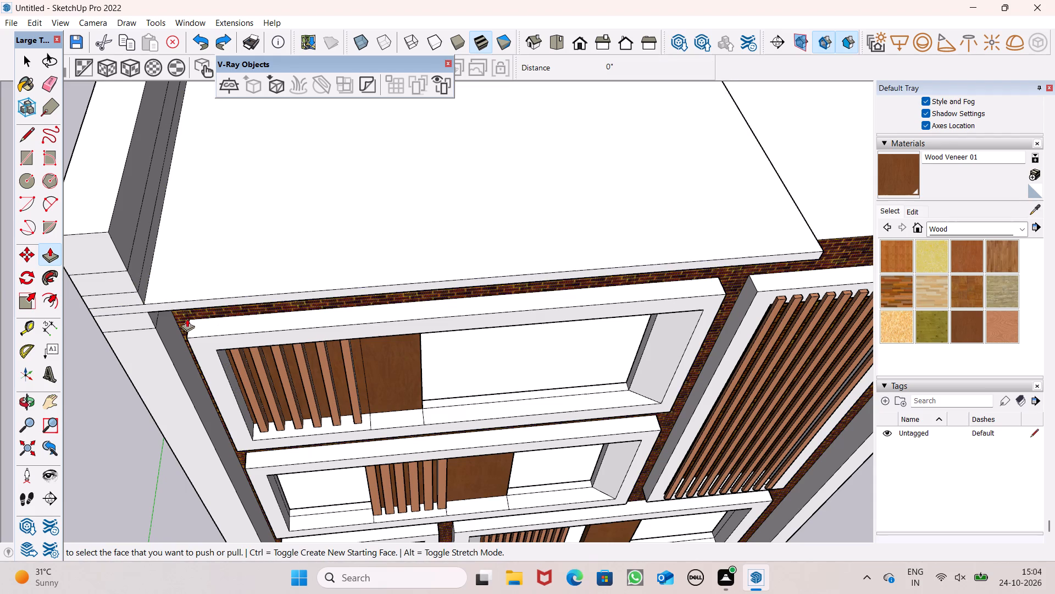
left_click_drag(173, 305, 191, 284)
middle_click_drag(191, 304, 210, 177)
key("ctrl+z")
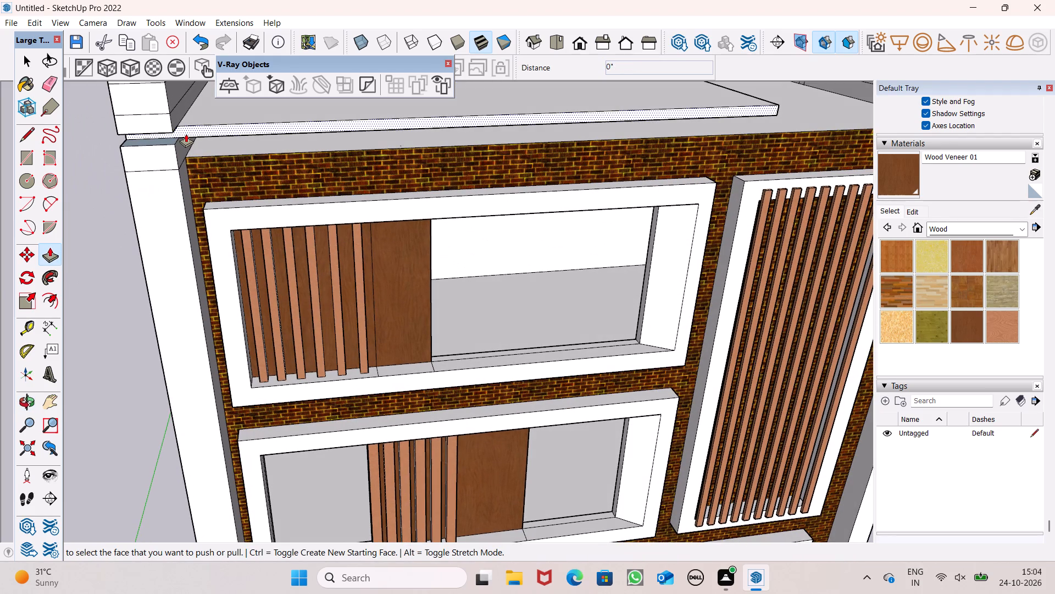
Draw a short vertical line across the slab's thickness where its front face meets the lower corner post.
left_click_drag(30, 138, 37, 137)
scroll(212, 135, "up", 2)
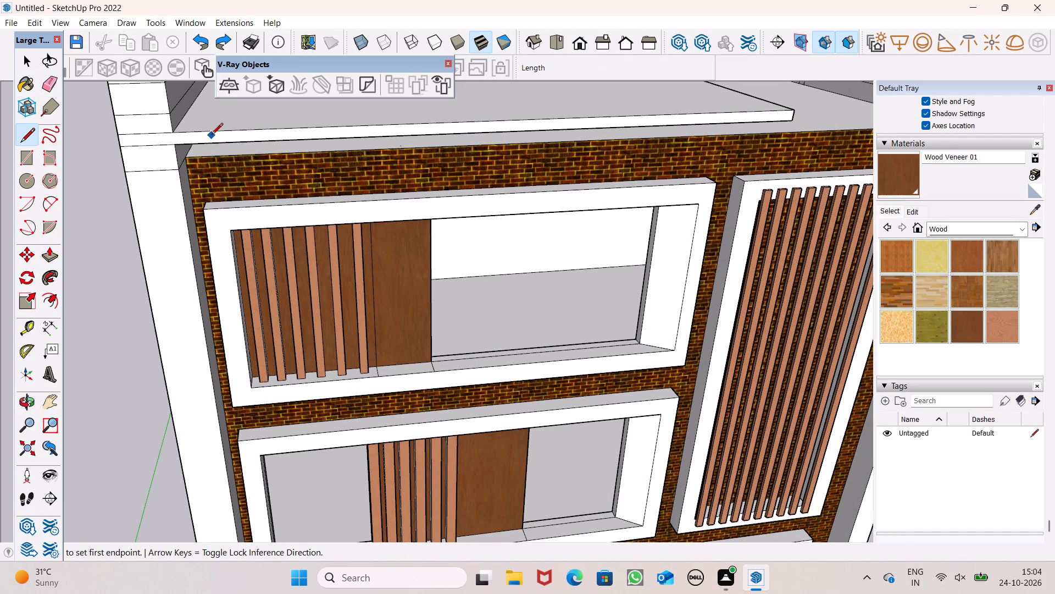
scroll(212, 135, "up", 2)
scroll(146, 136, "up", 5)
left_click(160, 128)
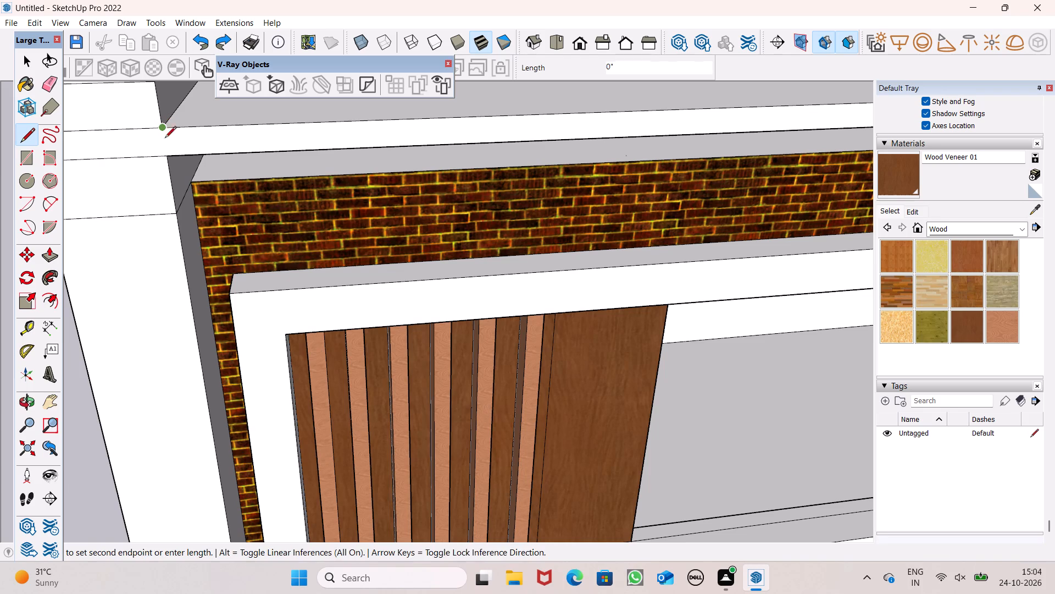
left_click(164, 157)
key("space")
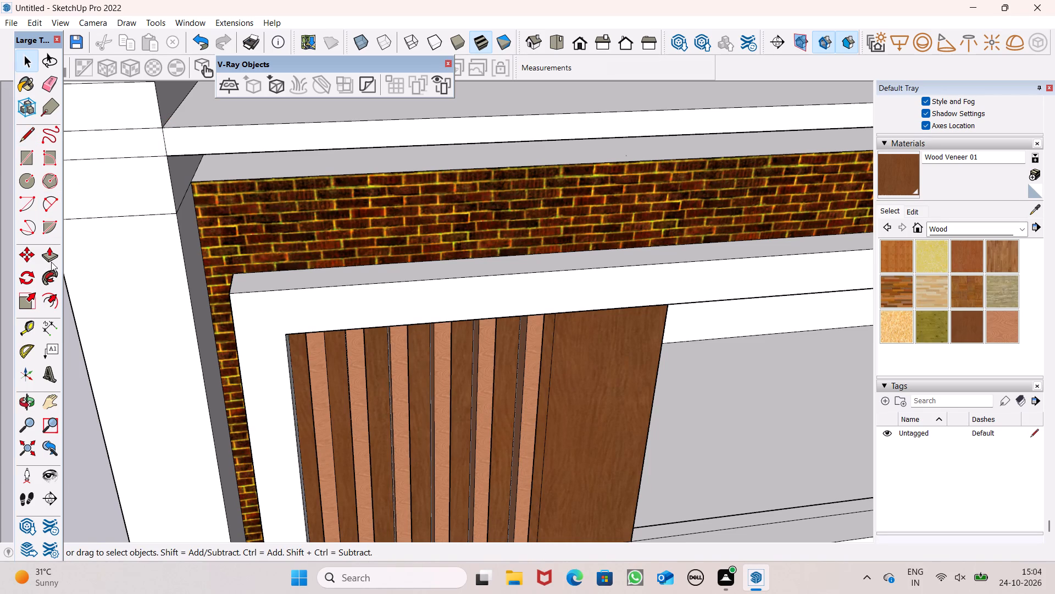
Push the roof slab's front face back about 2' 1 1/4" behind the brick facade.
left_click(58, 261)
scroll(193, 194, "down", 4)
middle_click_drag(202, 202, 181, 372)
scroll(188, 346, "up", 3)
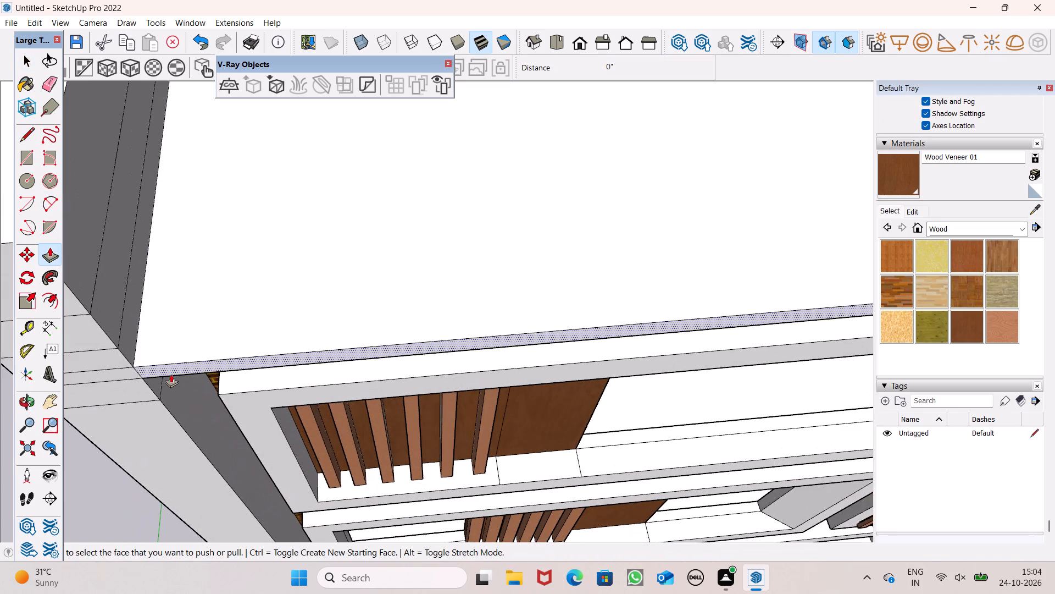
left_click_drag(170, 367, 177, 323)
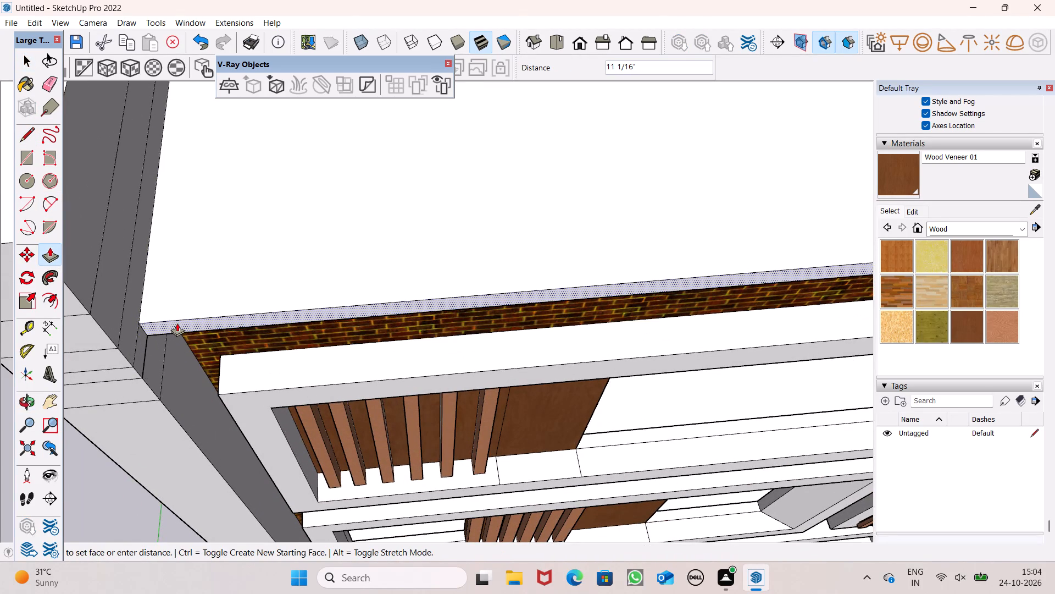
left_click_drag(177, 323, 182, 271)
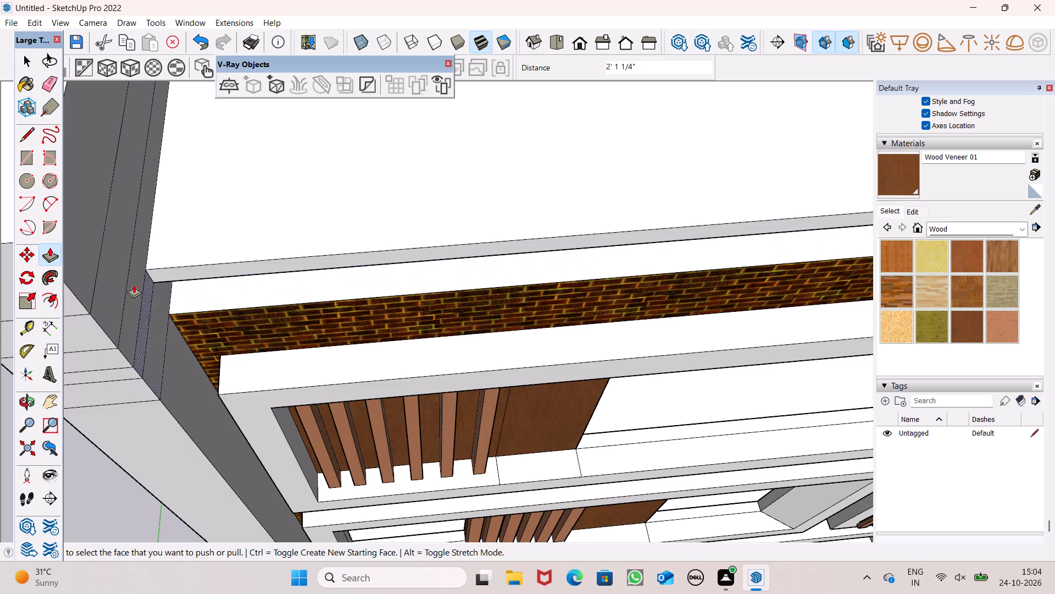
Examine the set-back roof slab against the brick facade and parapet from above and from the front.
scroll(132, 188, "down", 3)
middle_click_drag(154, 298, 143, 125)
scroll(114, 155, "down", 5)
scroll(124, 94, "down", 5)
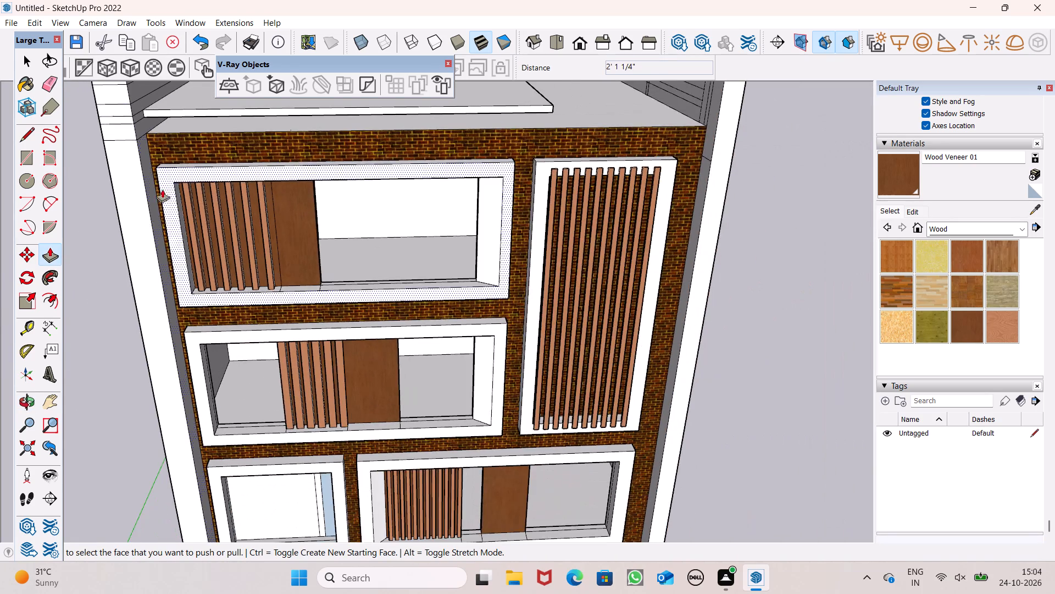
scroll(165, 177, "down", 4)
scroll(227, 147, "down", 3)
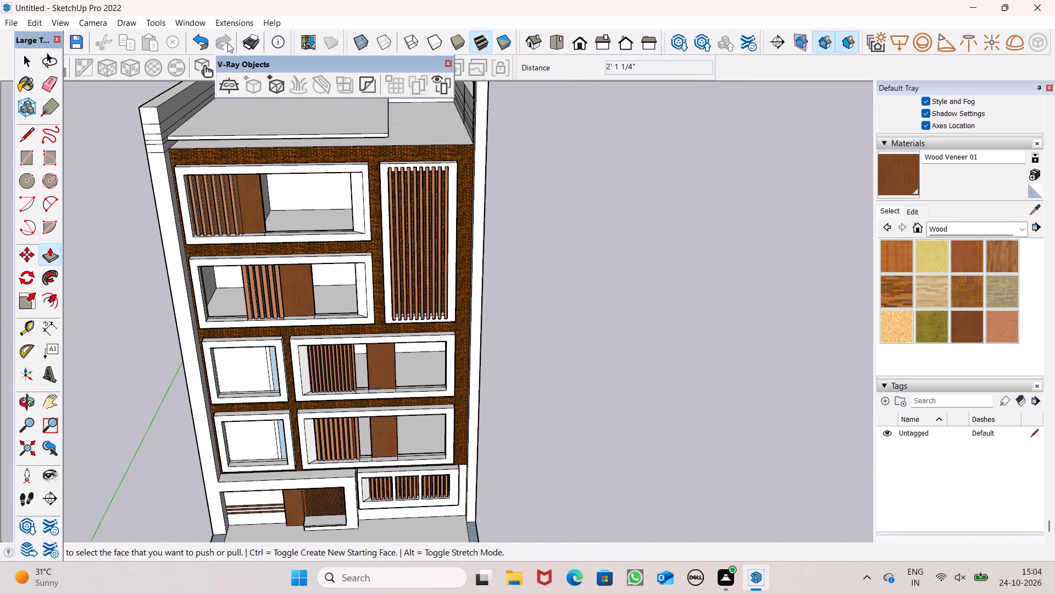
scroll(230, 70, "down", 2)
scroll(290, 168, "down", 5)
scroll(336, 103, "up", 6)
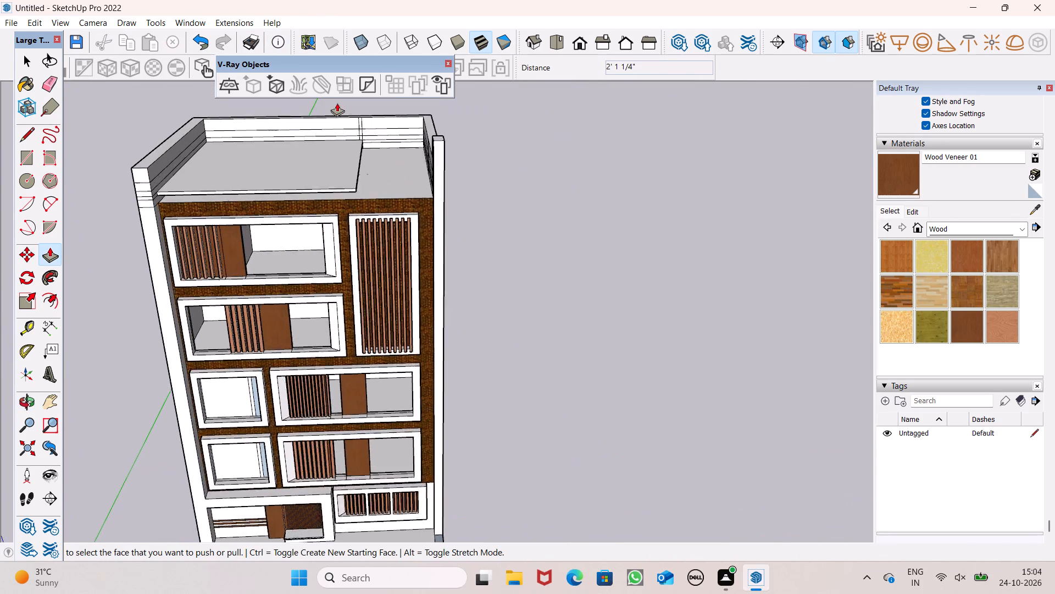
scroll(341, 130, "up", 6)
scroll(351, 176, "down", 3)
middle_click_drag(364, 221, 325, 215)
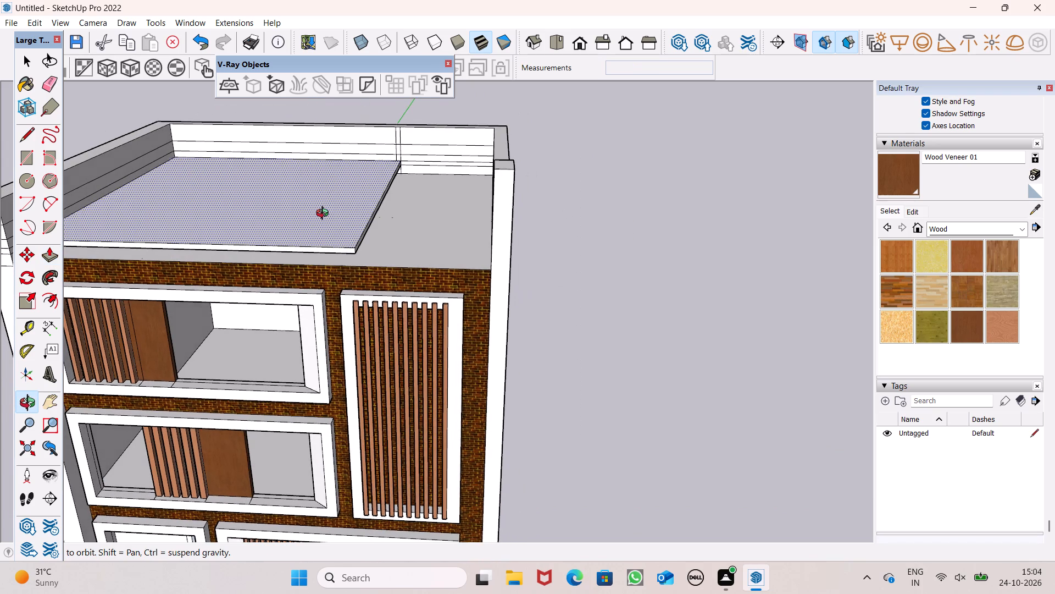
middle_click_drag(325, 215, 325, 213)
scroll(386, 195, "down", 4)
middle_click_drag(375, 209, 401, 127)
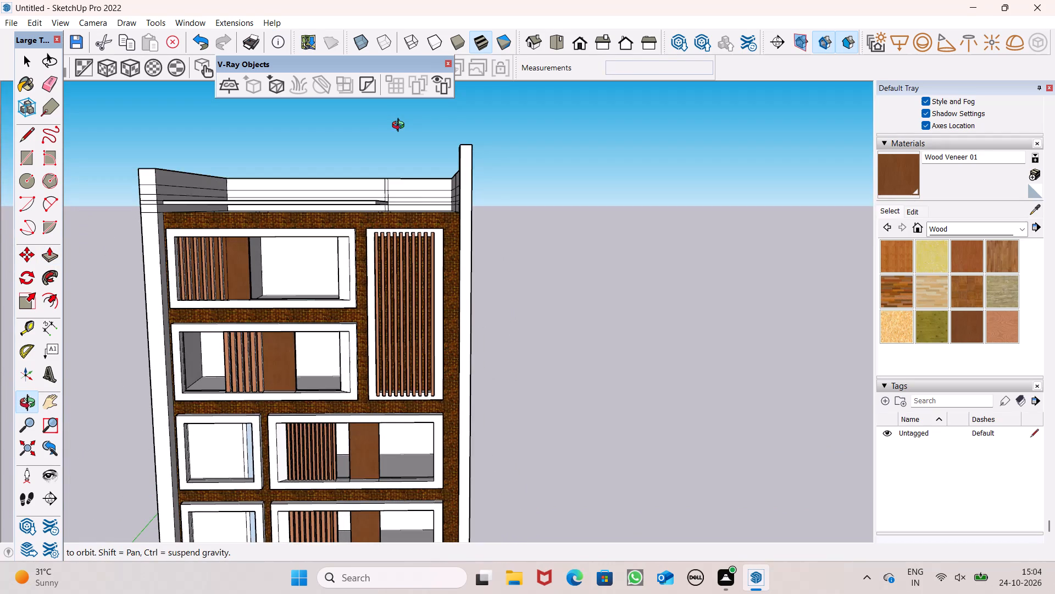
middle_click_drag(401, 127, 393, 184)
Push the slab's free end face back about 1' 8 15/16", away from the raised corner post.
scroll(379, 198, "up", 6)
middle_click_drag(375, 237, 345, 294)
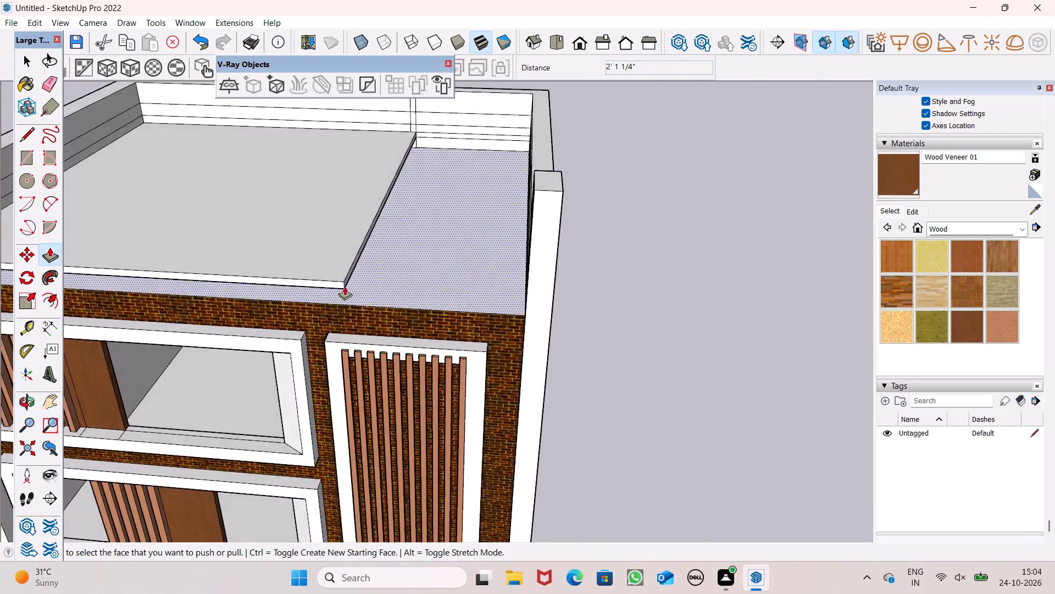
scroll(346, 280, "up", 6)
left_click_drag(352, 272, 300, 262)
Pull the inner strip of the side wall opposite the raised corner post across the roof by 24' 10 3/8".
scroll(432, 205, "down", 6)
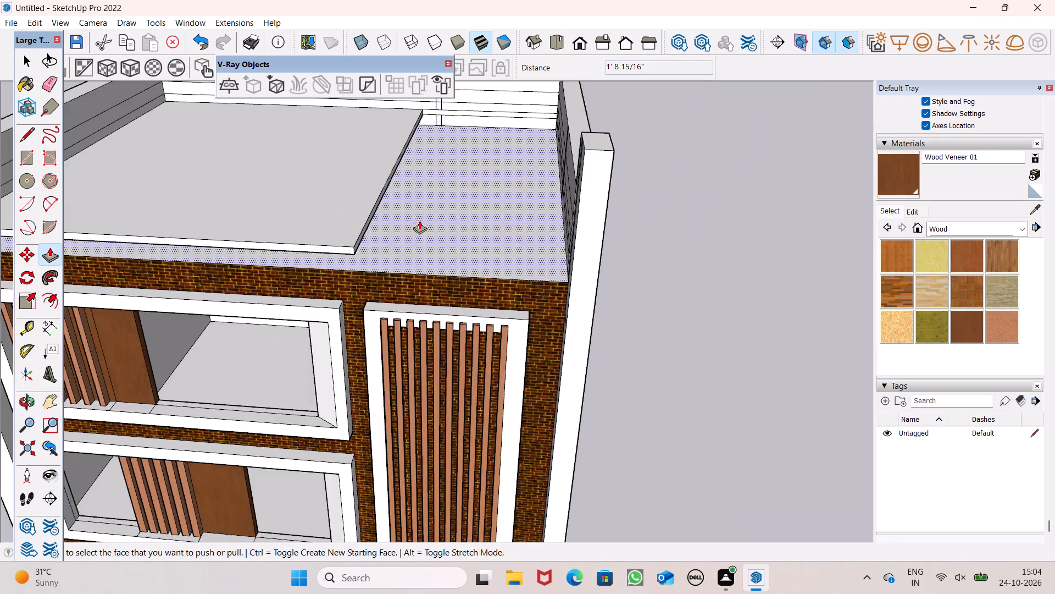
scroll(375, 175, "down", 4)
scroll(153, 205, "up", 4)
left_click_drag(123, 211, 248, 204)
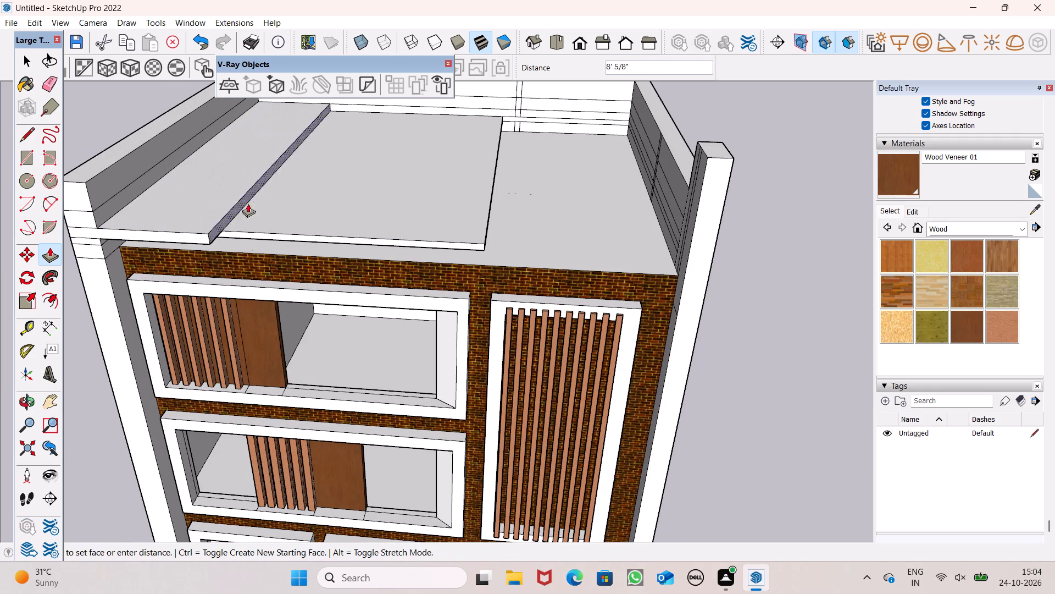
left_click_drag(248, 204, 612, 214)
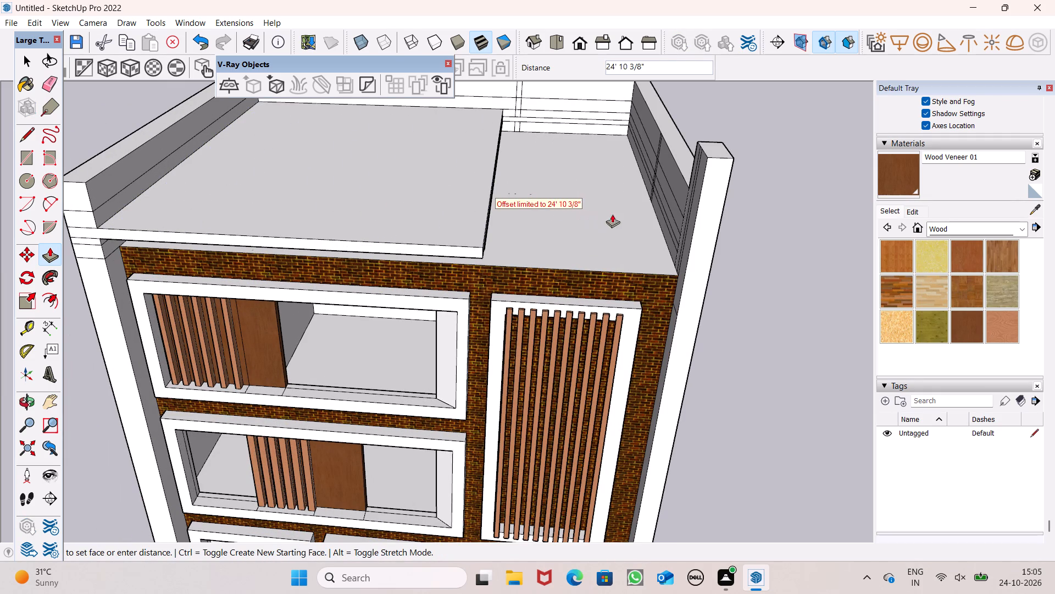
left_click_drag(612, 214, 644, 218)
Pull the slab's stepped end faces toward the raised corner post to even them out, the last one by 6".
middle_click_drag(526, 239, 415, 231)
scroll(414, 231, "up", 4)
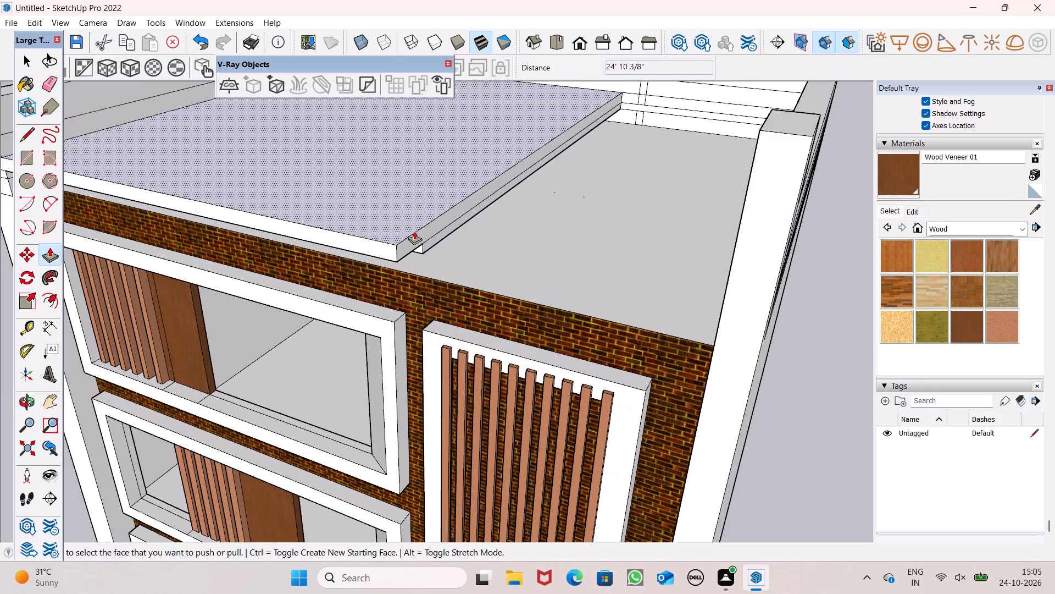
left_click_drag(414, 238, 575, 252)
left_click_drag(434, 247, 522, 255)
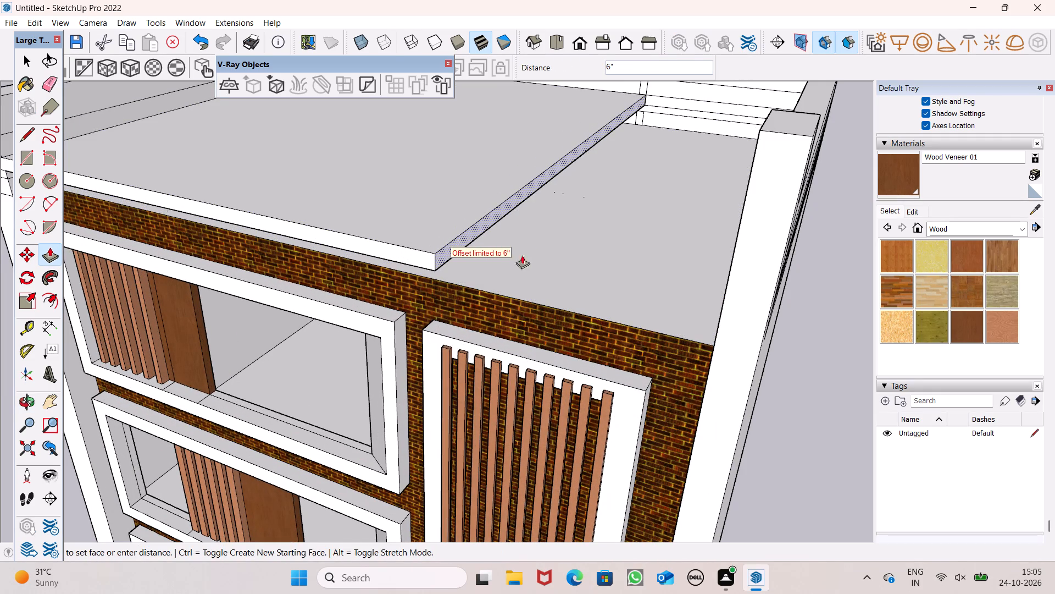
left_click_drag(522, 255, 578, 256)
Pull the roof slab's free end face 10' 6 11/16" to reach the raised corner post.
left_click_drag(468, 240, 693, 278)
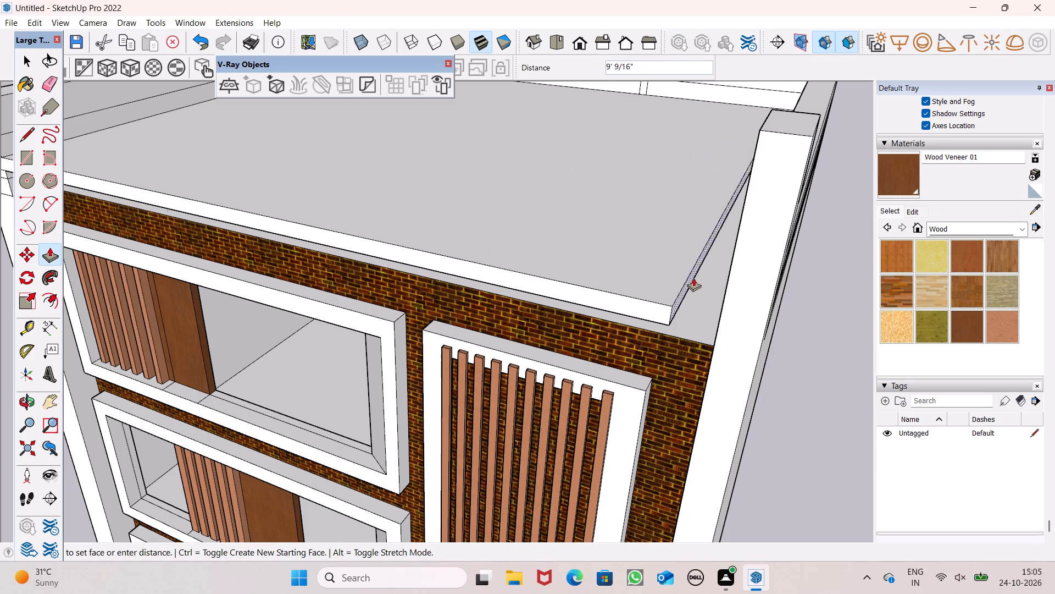
left_click_drag(693, 278, 733, 296)
Pull the next inner strip of the side wall opposite the raised corner post across the roof by 26' 1 5/16".
scroll(620, 228, "down", 6)
middle_click_drag(431, 206, 581, 216)
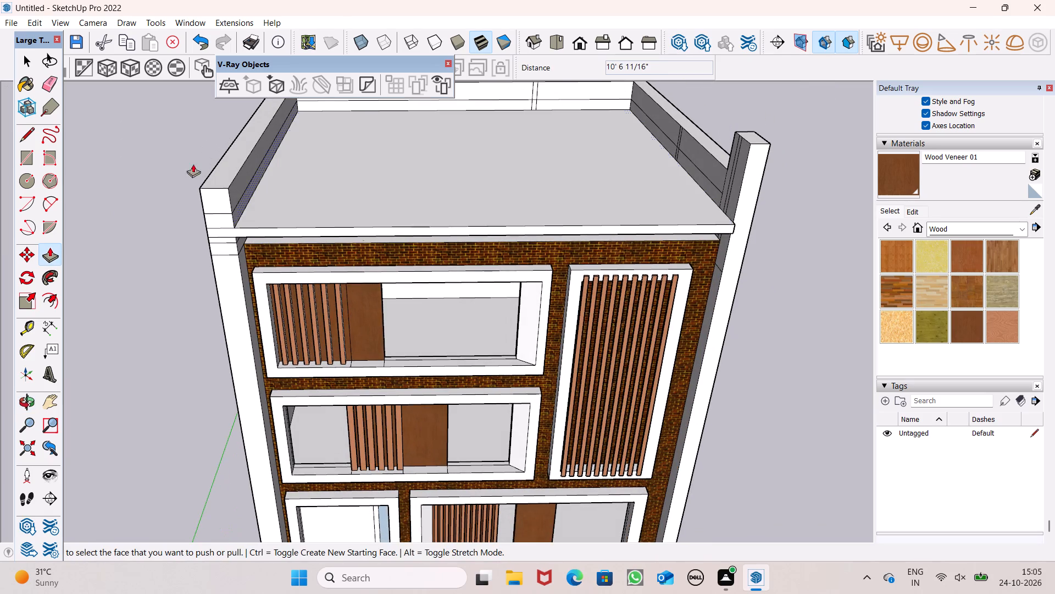
scroll(331, 161, "down", 3)
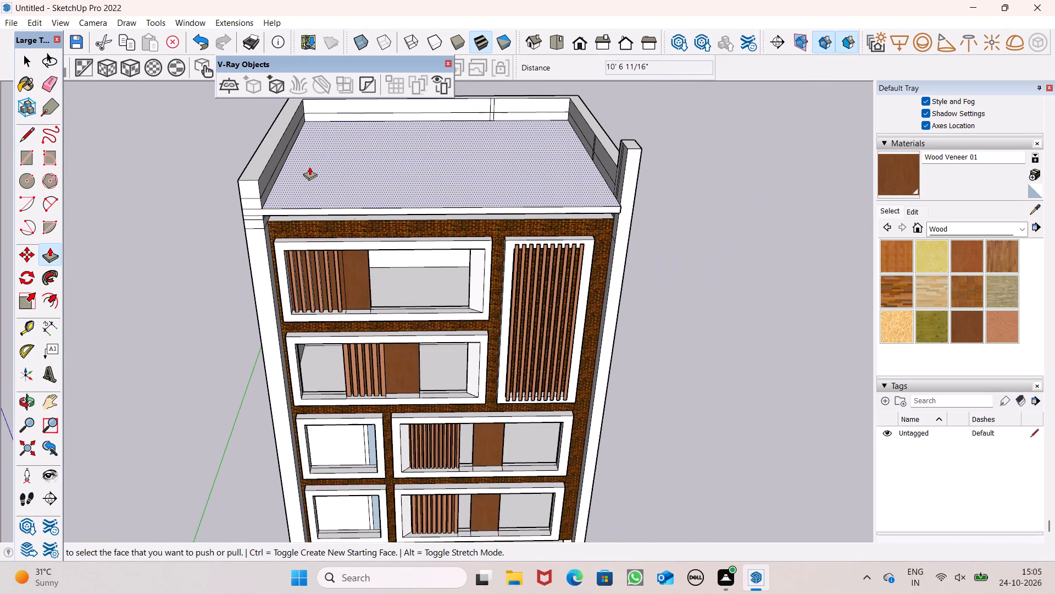
scroll(308, 166, "up", 4)
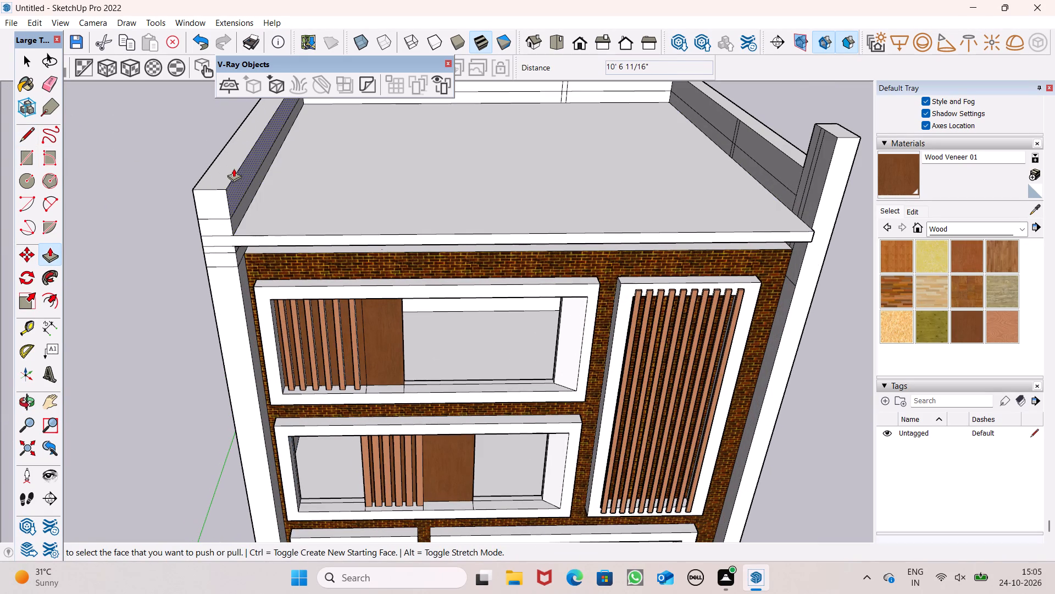
left_click_drag(237, 215, 529, 205)
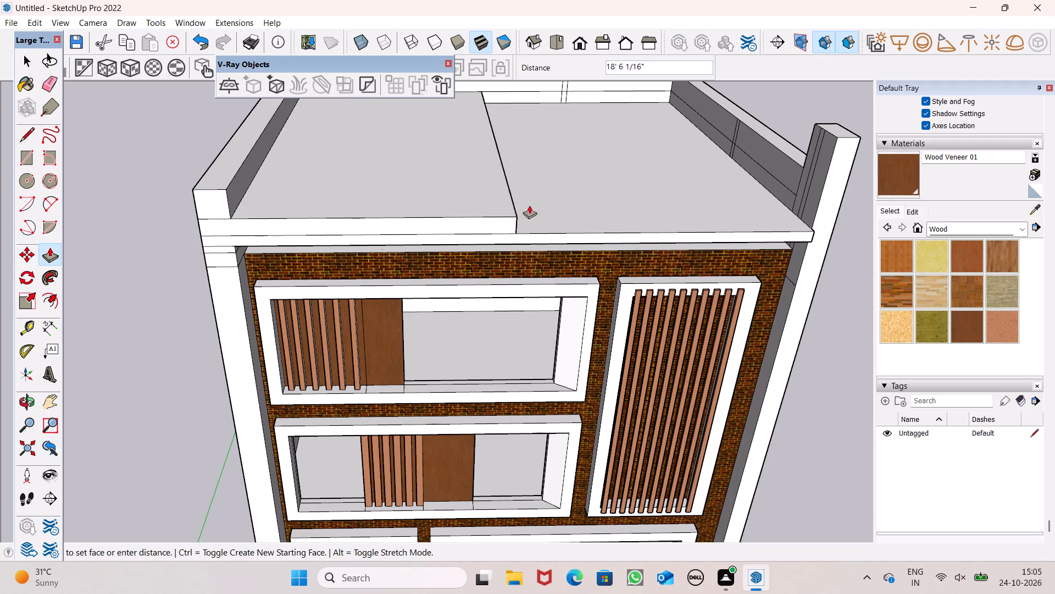
left_click_drag(529, 205, 706, 223)
Pull the new layer's stepped end face toward the raised corner post, first by 6", then by 10' 6 11/16".
scroll(432, 148, "down", 4)
scroll(609, 169, "up", 4)
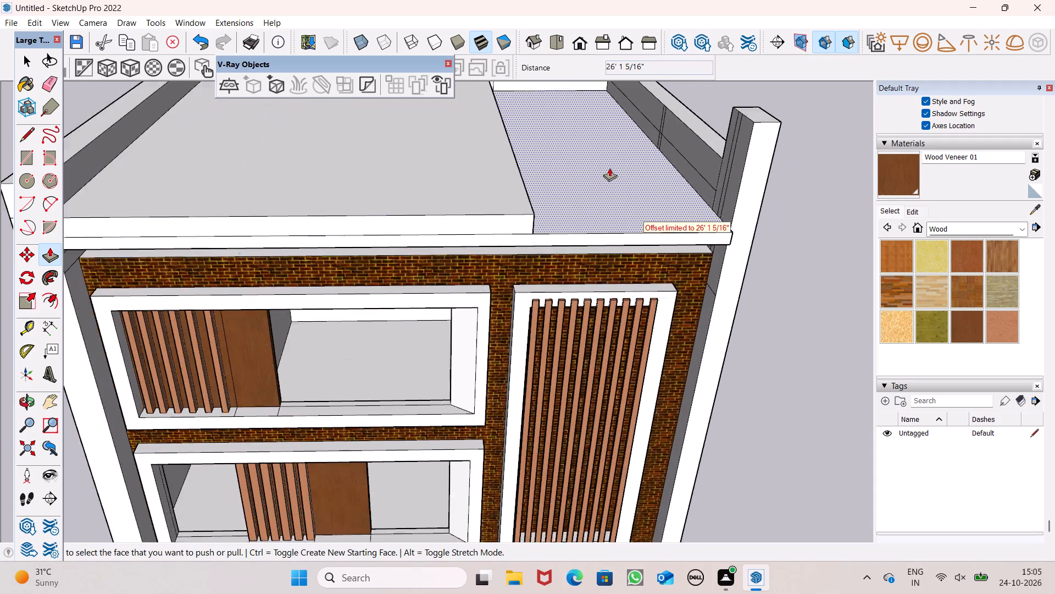
scroll(609, 168, "up", 2)
middle_click_drag(568, 206, 440, 260)
scroll(476, 250, "up", 5)
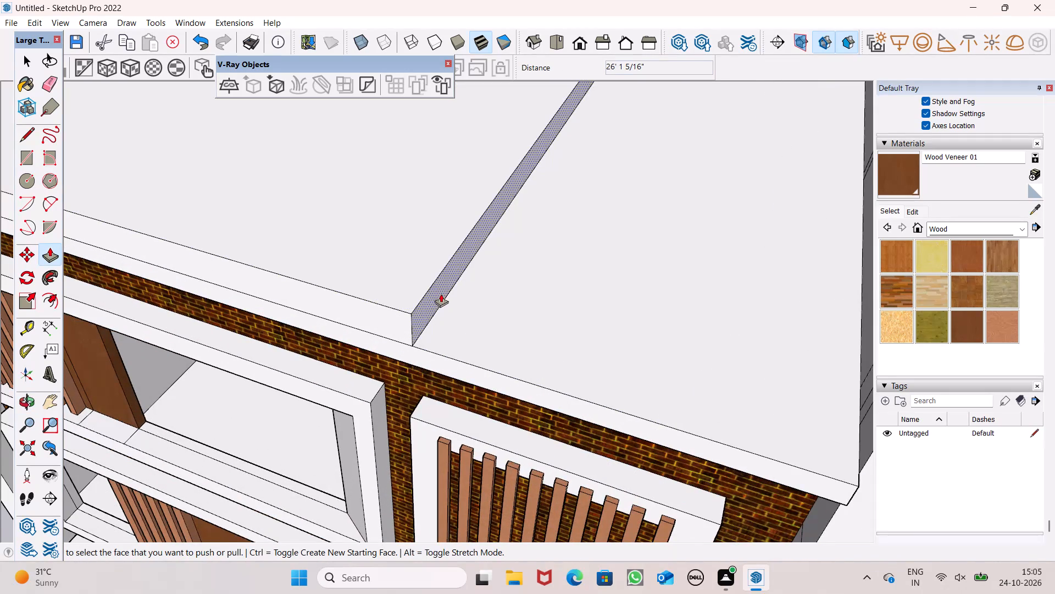
left_click_drag(441, 294, 602, 314)
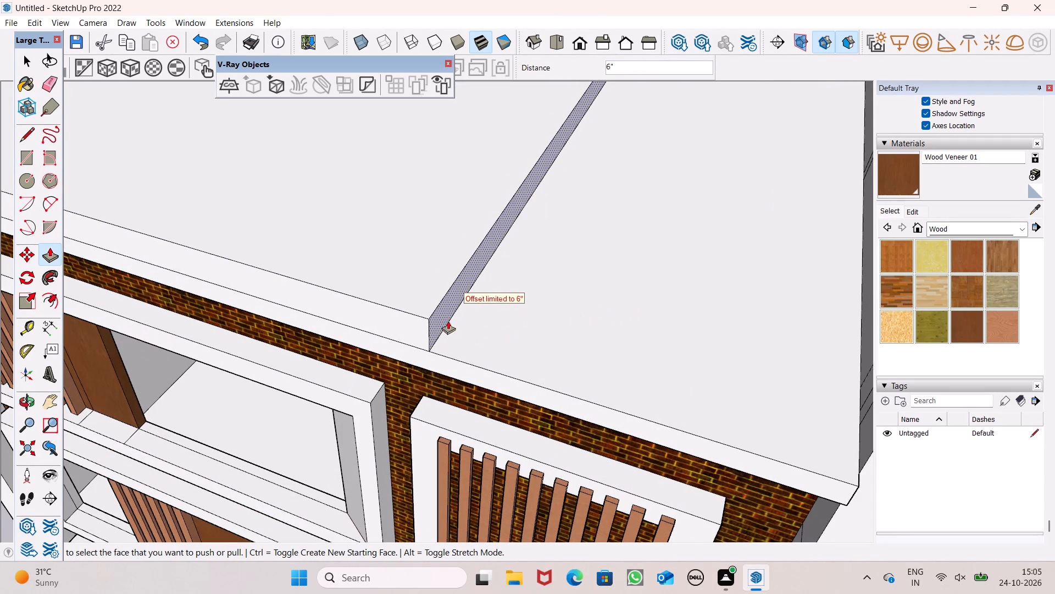
left_click_drag(447, 320, 834, 402)
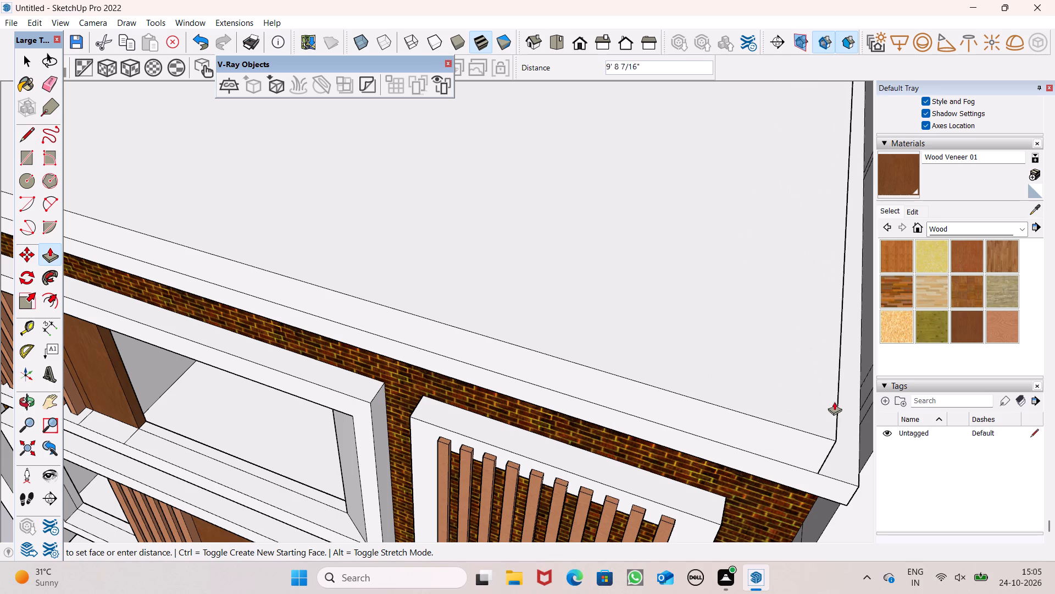
left_click_drag(834, 402, 831, 399)
Pull the remaining inner face of the side wall opposite the corner post about 23' across the roof to form a raised block.
scroll(436, 201, "down", 6)
scroll(685, 304, "down", 5)
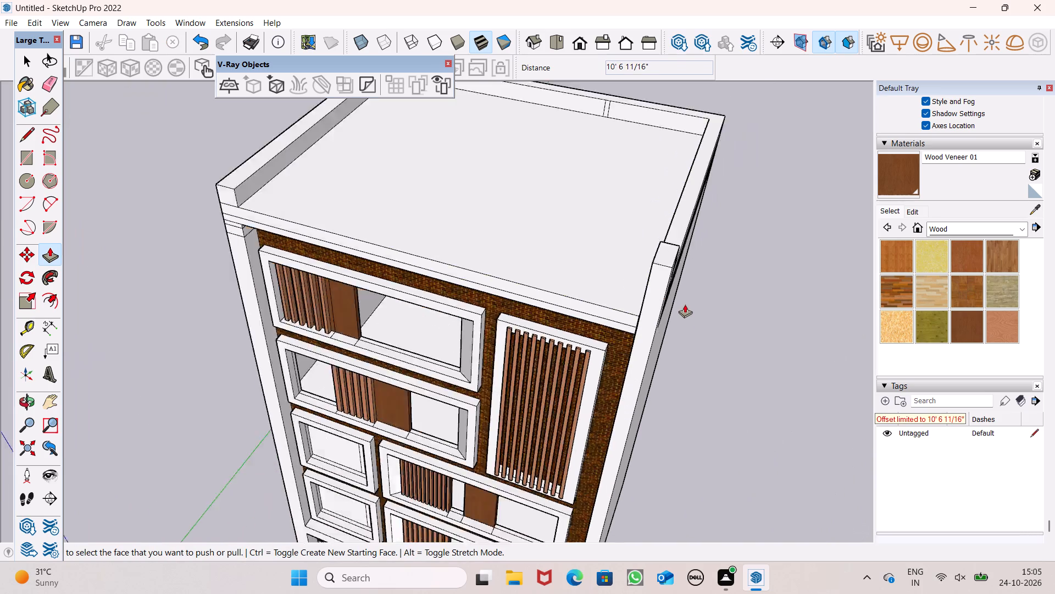
scroll(685, 304, "down", 8)
middle_click_drag(576, 227, 648, 132)
scroll(528, 199, "up", 7)
scroll(517, 159, "down", 3)
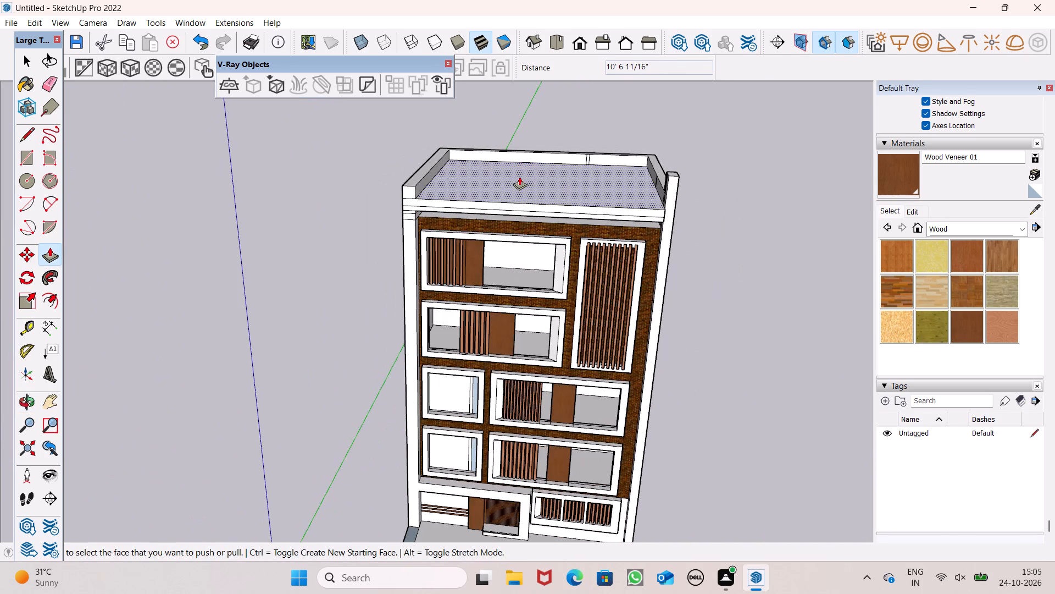
scroll(524, 158, "up", 7)
scroll(470, 131, "down", 1)
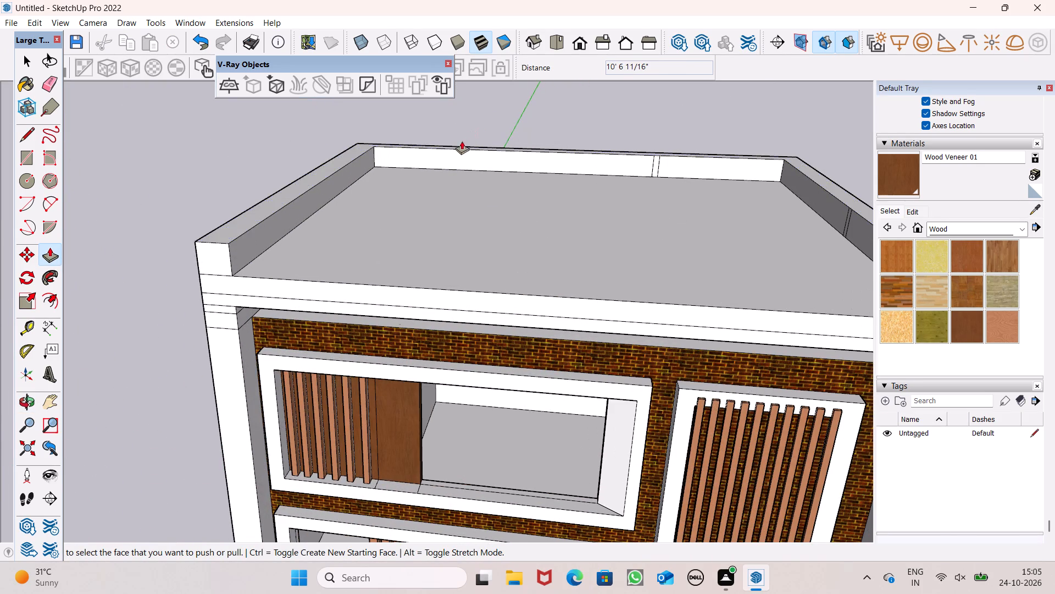
left_click_drag(263, 239, 322, 244)
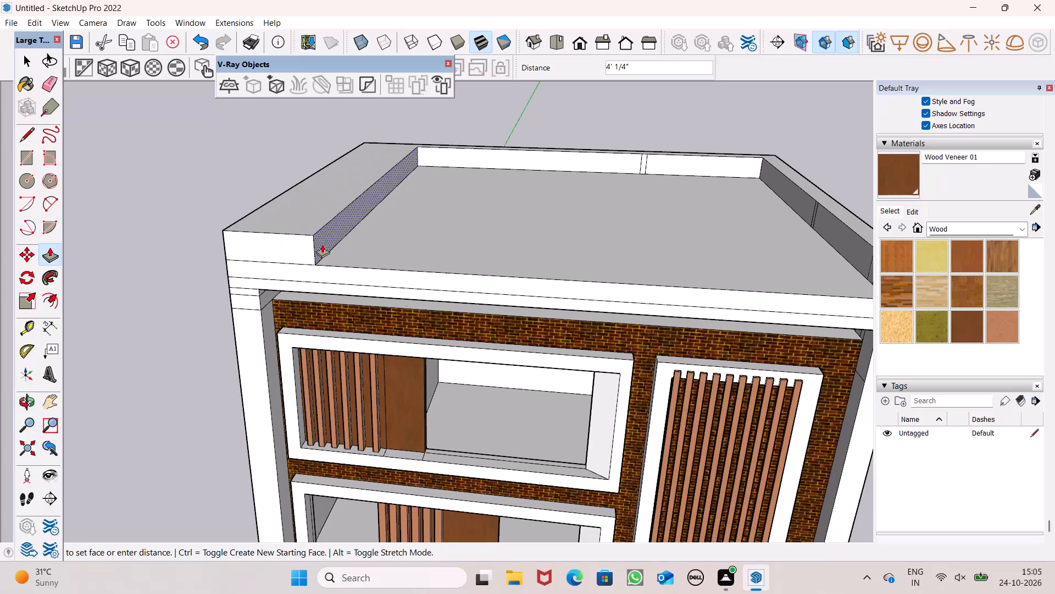
left_click_drag(322, 244, 626, 291)
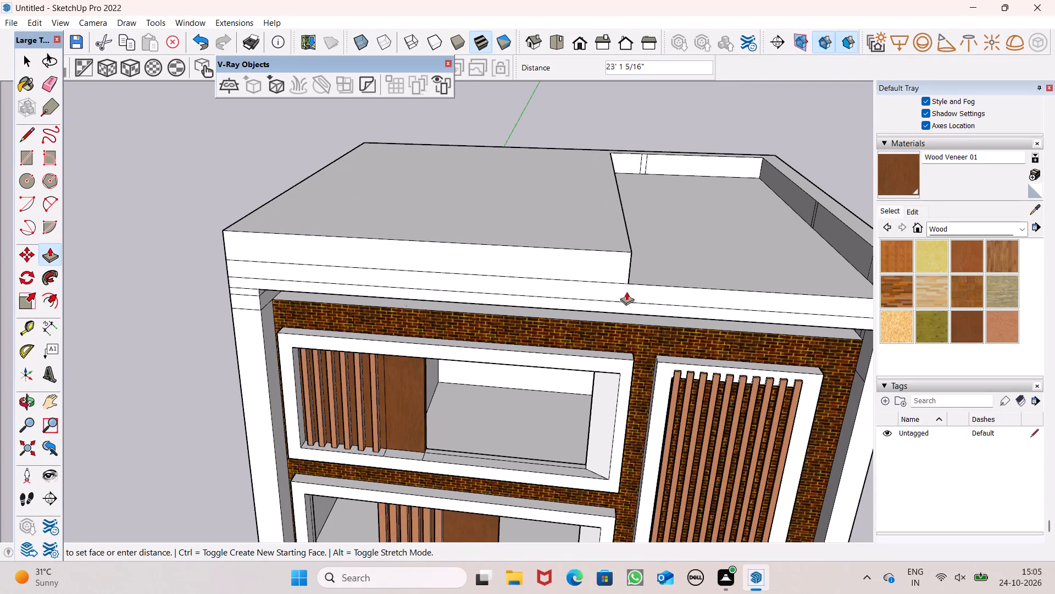
left_click_drag(626, 291, 621, 293)
Erase the leftover vertical seams on the inner faces of the rear parapet and the side parapet beside the raised block.
scroll(520, 239, "down", 5)
key("space")
key("space")
scroll(441, 213, "down", 3)
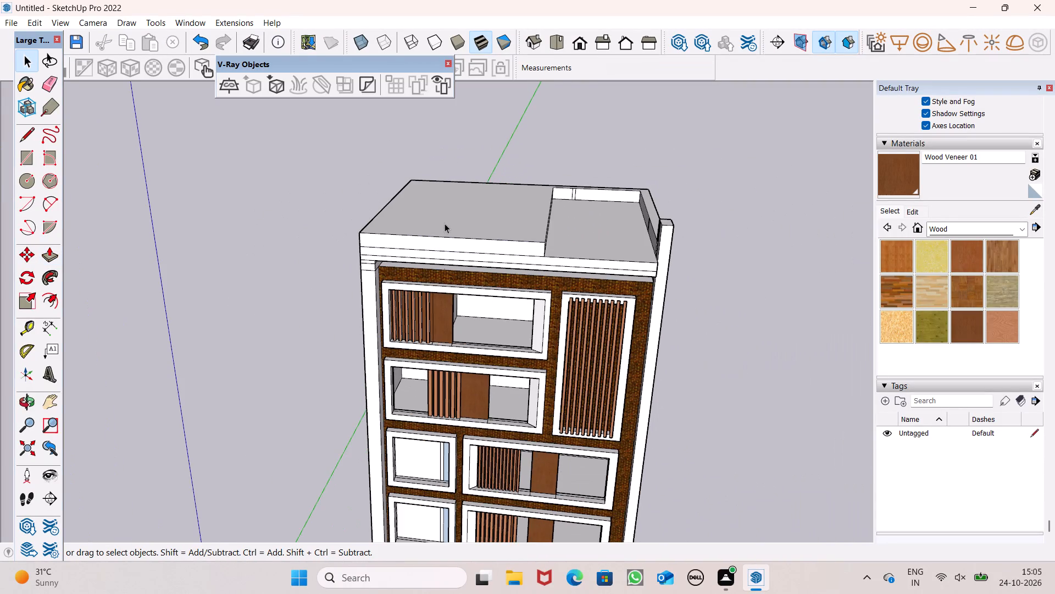
middle_click_drag(445, 223, 468, 187)
scroll(516, 181, "up", 5)
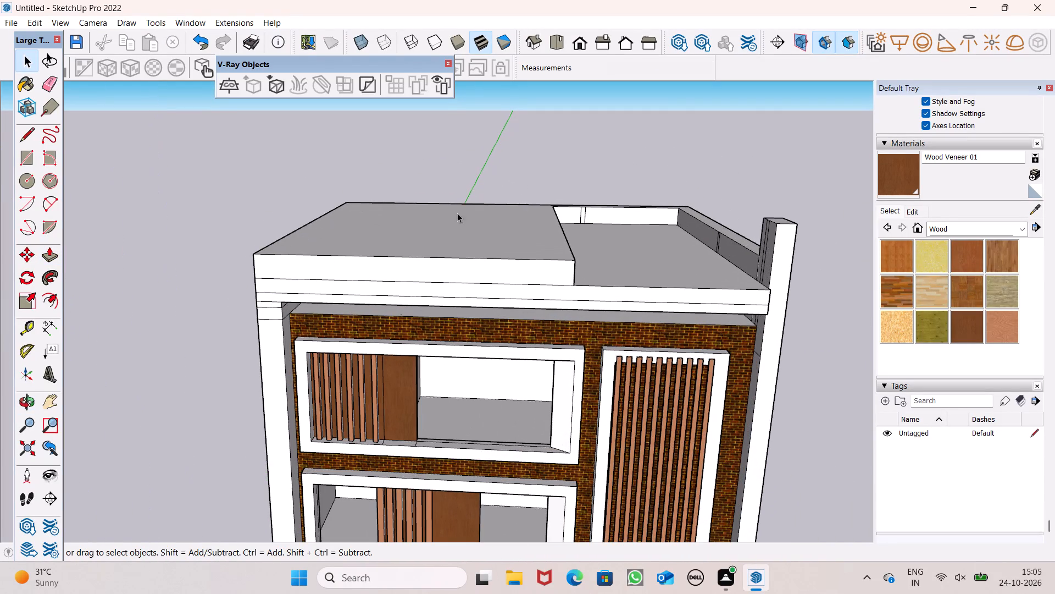
left_click_drag(42, 87, 54, 87)
scroll(529, 226, "up", 6)
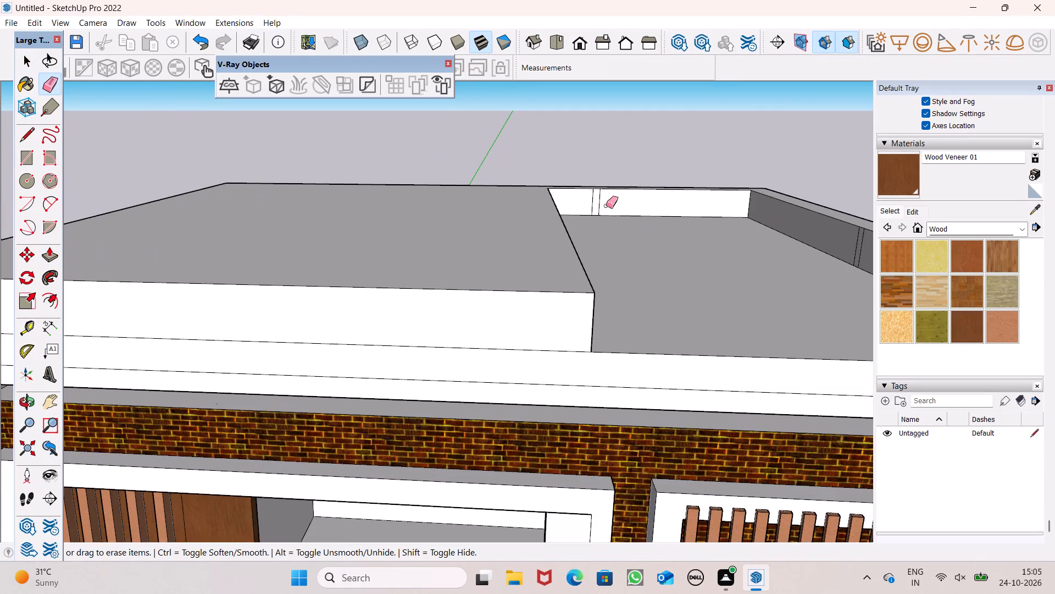
scroll(563, 200, "up", 5)
left_click_drag(627, 202, 610, 211)
scroll(488, 119, "down", 5)
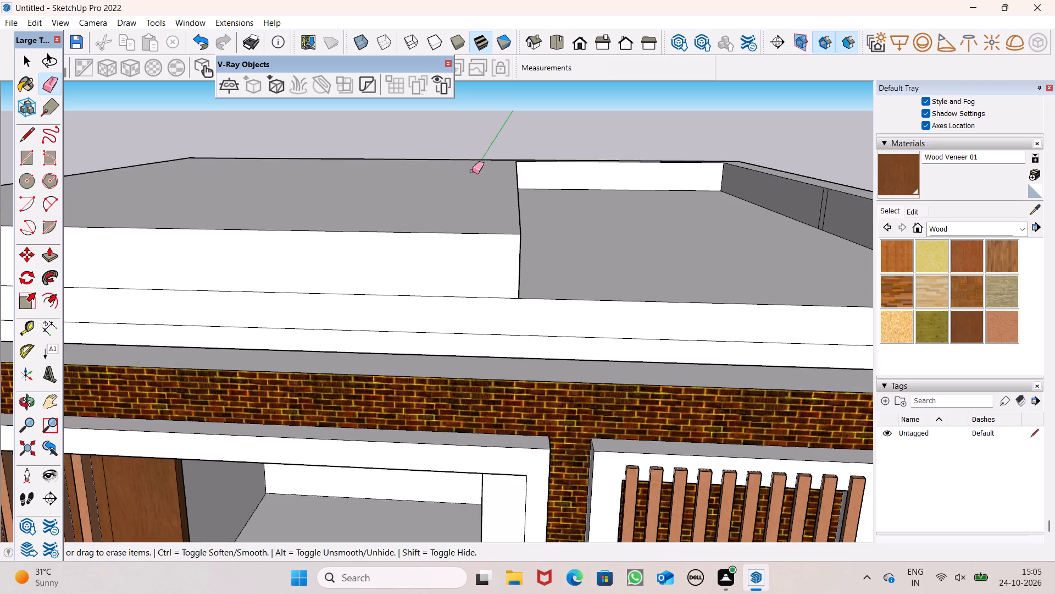
middle_click_drag(479, 182, 663, 202)
scroll(688, 168, "up", 6)
left_click_drag(709, 175, 686, 183)
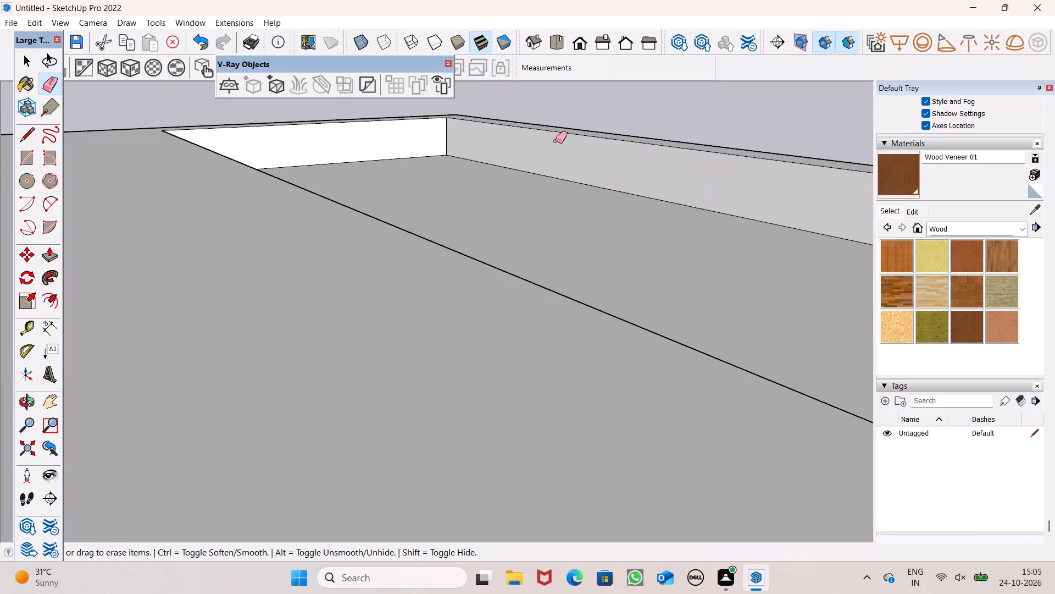
Examine the raised roof block and the layered slab edge above the brick facade from the front and above.
scroll(548, 148, "down", 6)
middle_click_drag(525, 189, 480, 198)
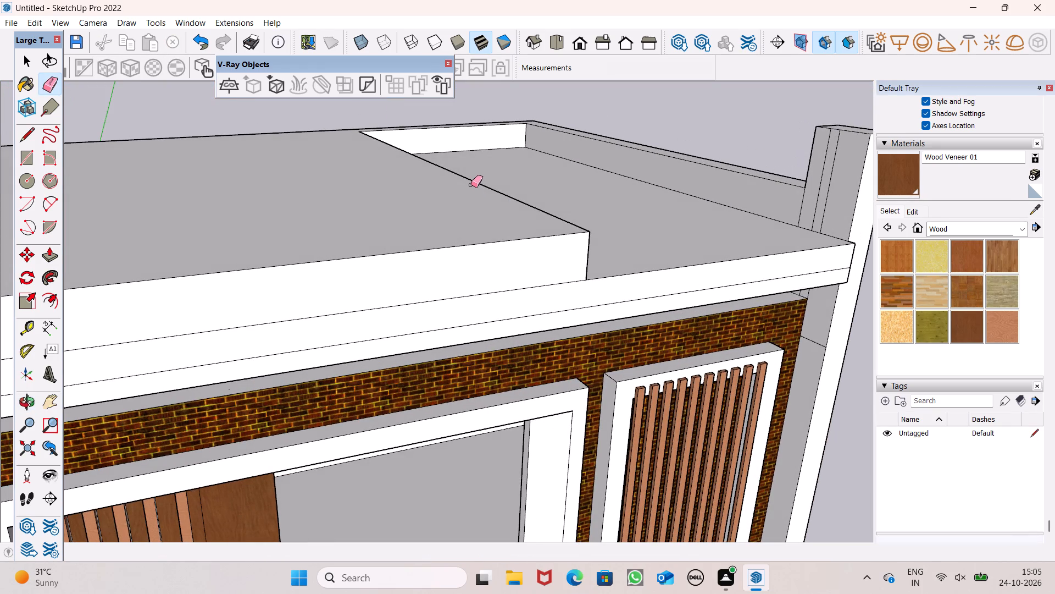
scroll(361, 222, "down", 6)
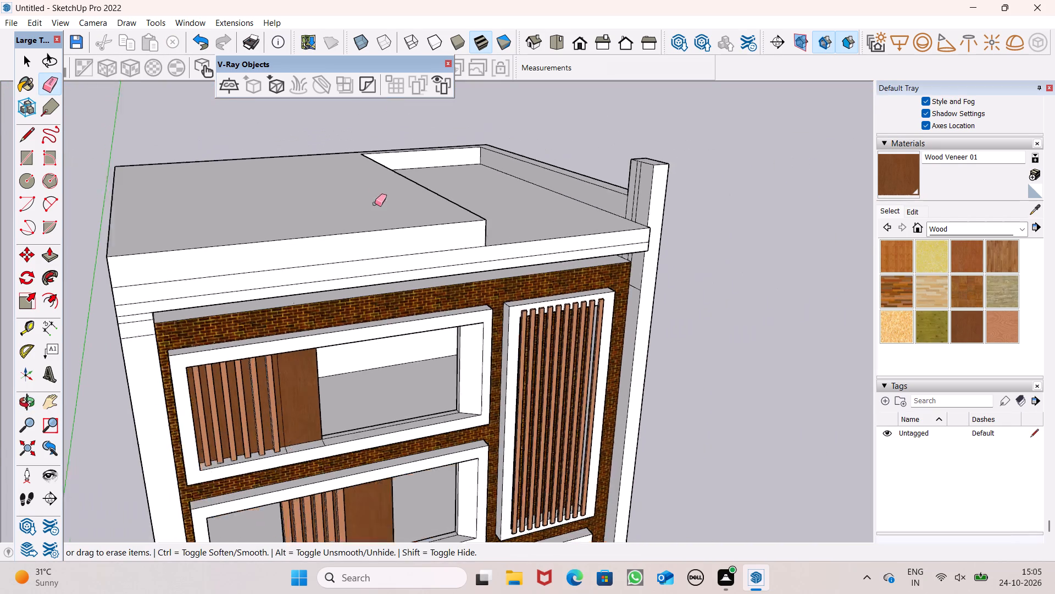
scroll(375, 204, "down", 1)
middle_click_drag(398, 245, 316, 222)
scroll(308, 200, "down", 1)
scroll(206, 302, "up", 3)
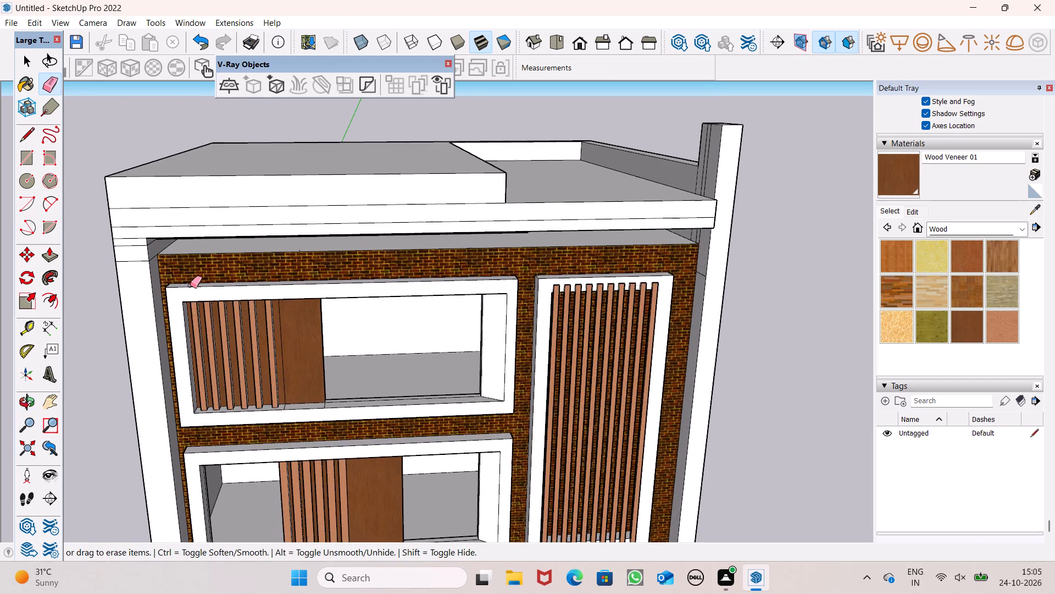
scroll(162, 290, "up", 6)
scroll(150, 200, "down", 6)
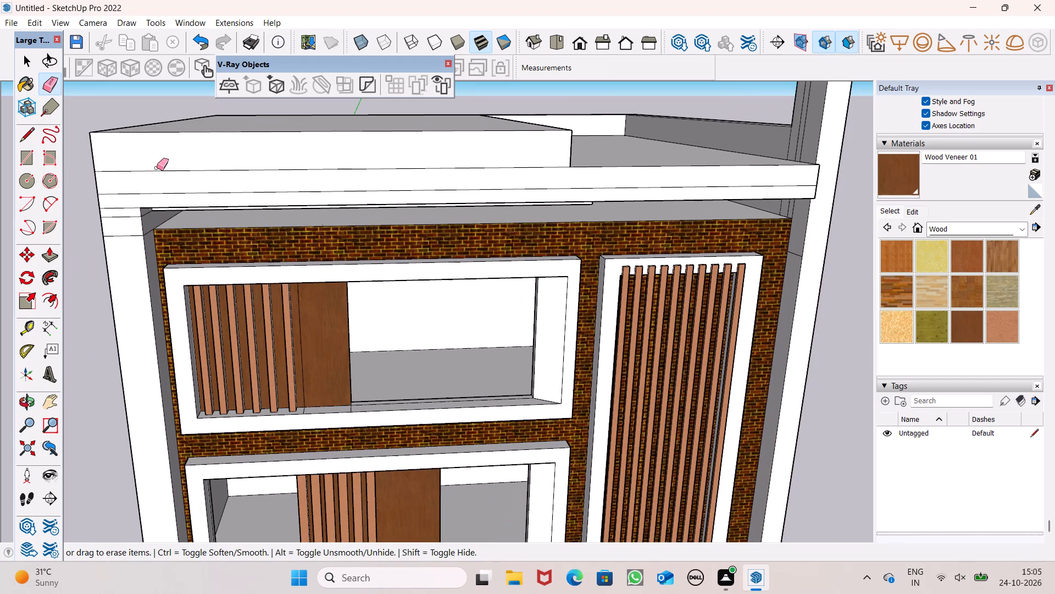
scroll(195, 169, "down", 2)
middle_click_drag(295, 159, 256, 123)
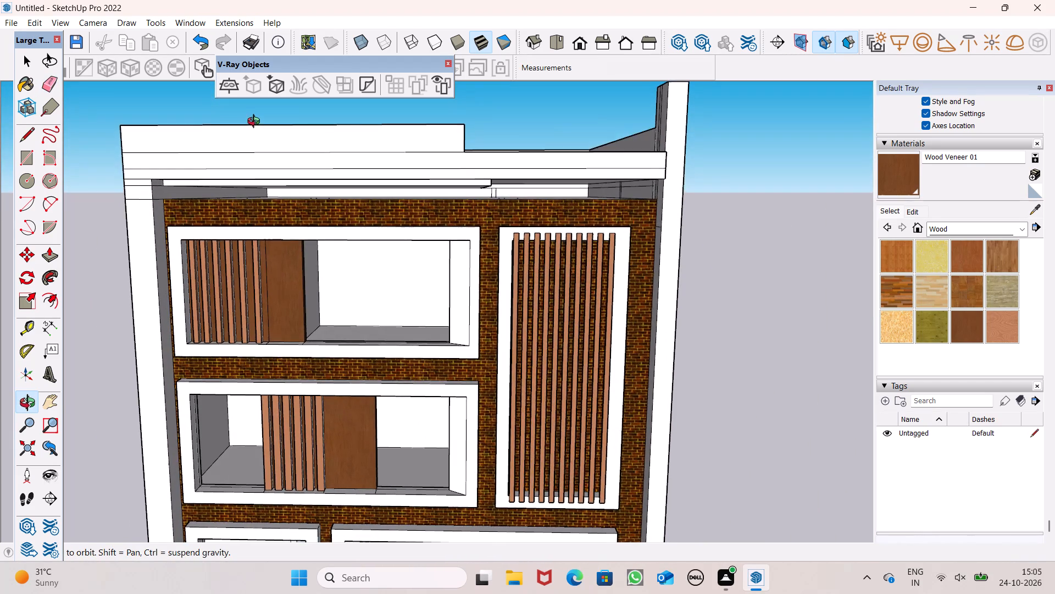
middle_click_drag(256, 123, 259, 195)
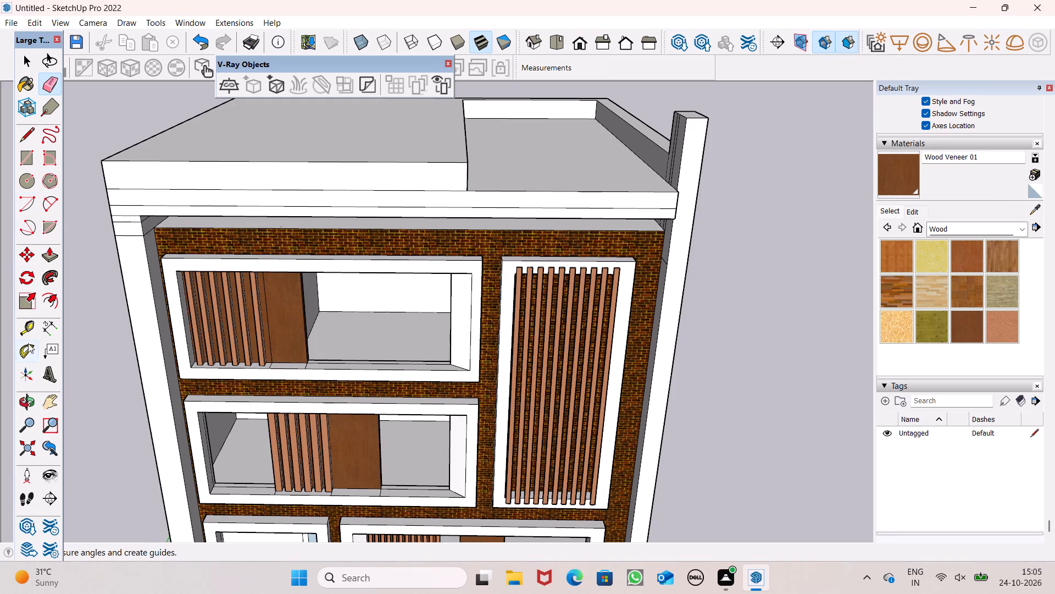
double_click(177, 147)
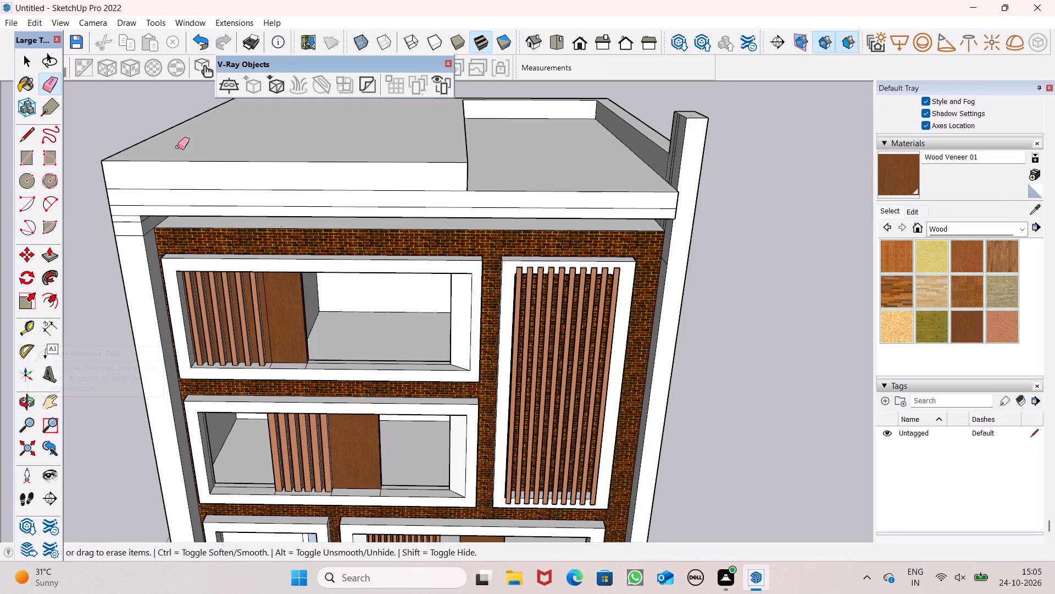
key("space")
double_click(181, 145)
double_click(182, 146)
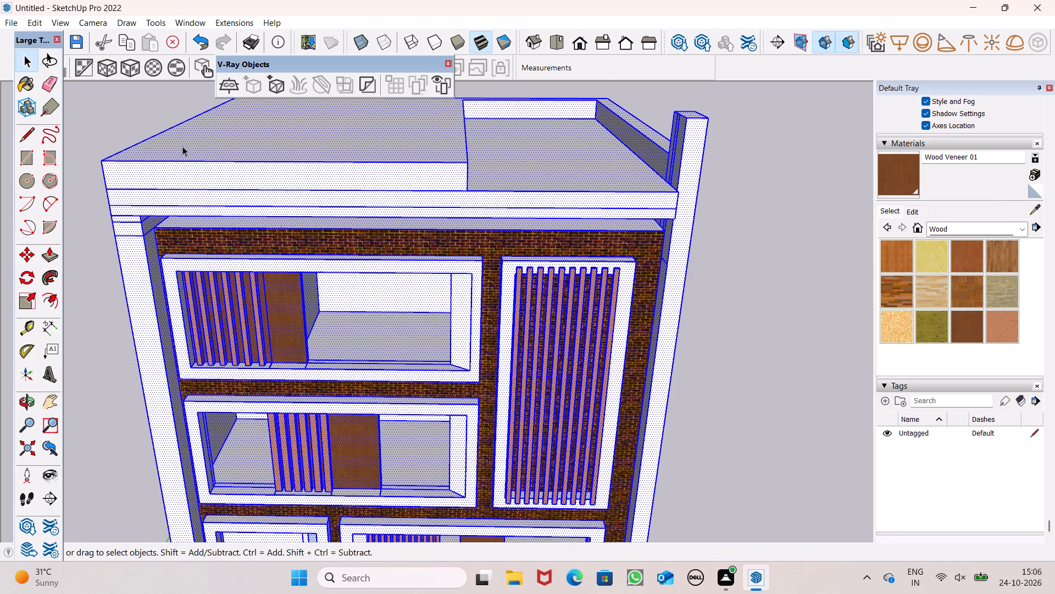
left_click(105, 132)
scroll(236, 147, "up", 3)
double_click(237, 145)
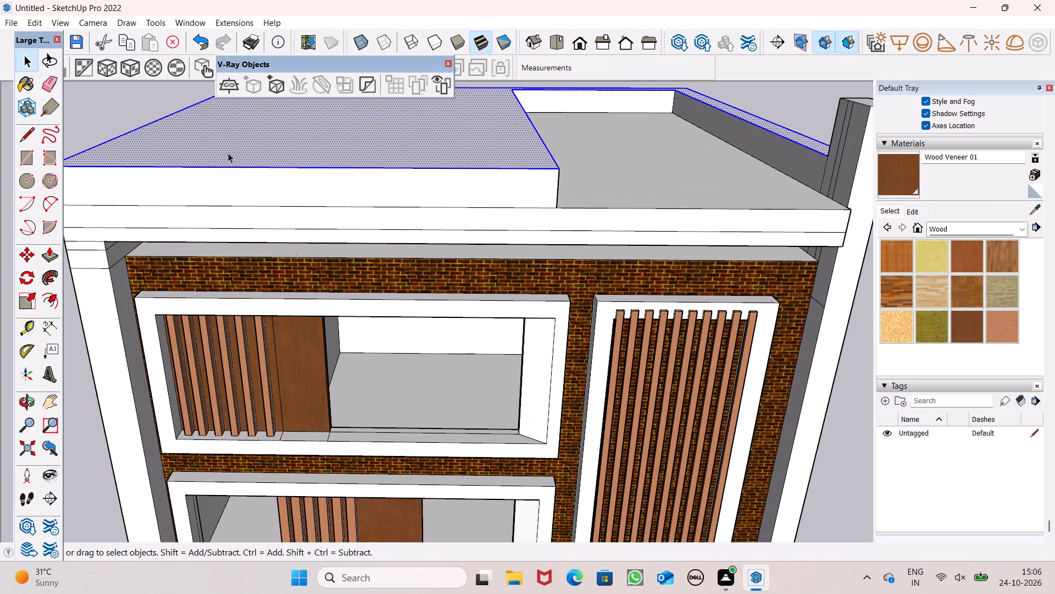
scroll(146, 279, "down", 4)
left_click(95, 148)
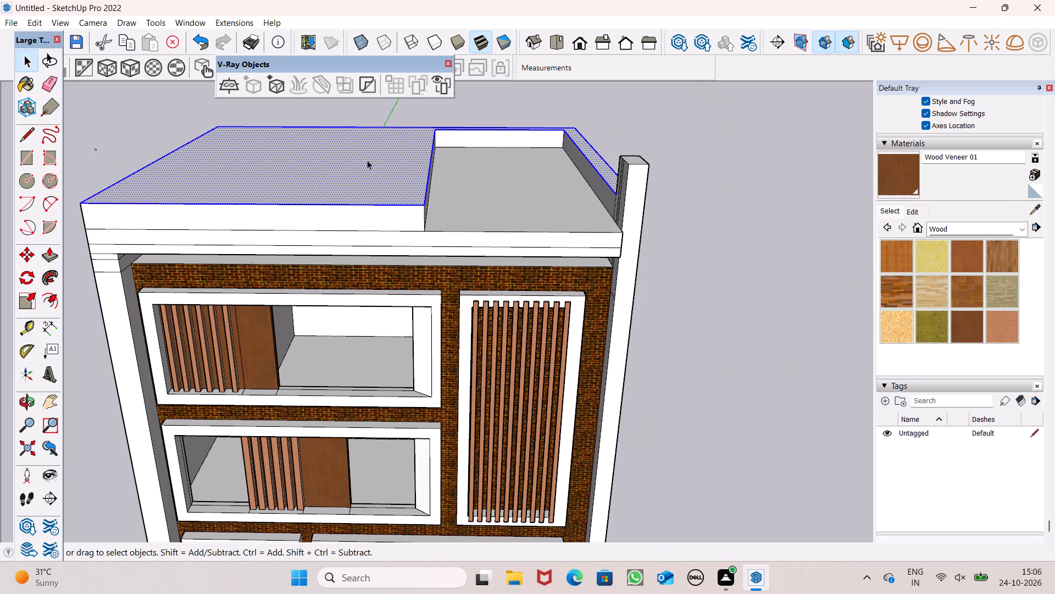
Draw a 1' 5" line from the raised block's rear inner corner across the parapet top to the rear roof edge.
middle_click_drag(368, 164, 364, 345)
scroll(386, 226, "down", 6)
scroll(453, 128, "up", 6)
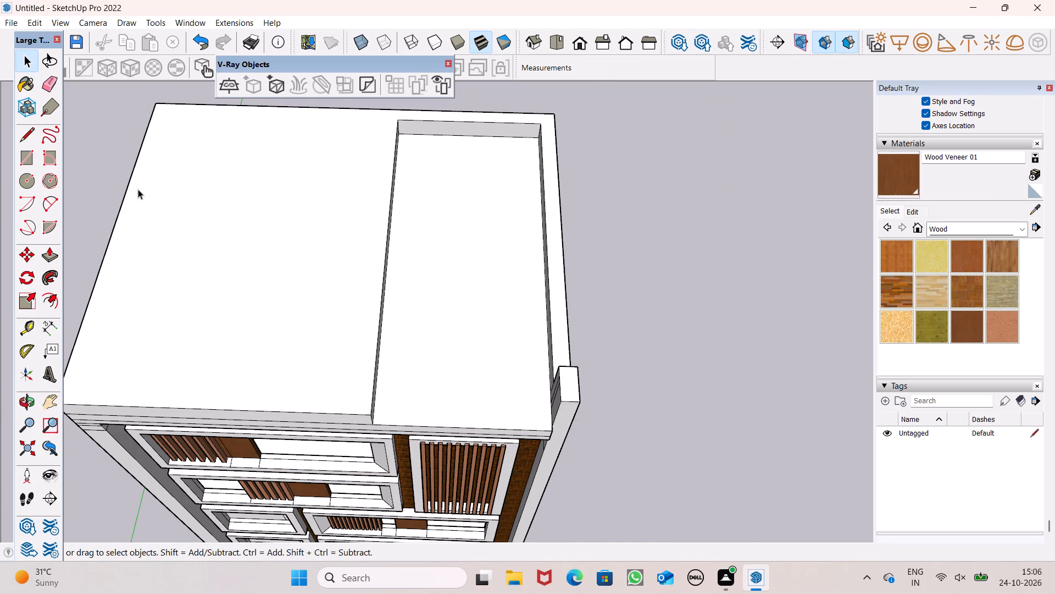
left_click(30, 136)
scroll(362, 110, "up", 7)
scroll(423, 125, "up", 3)
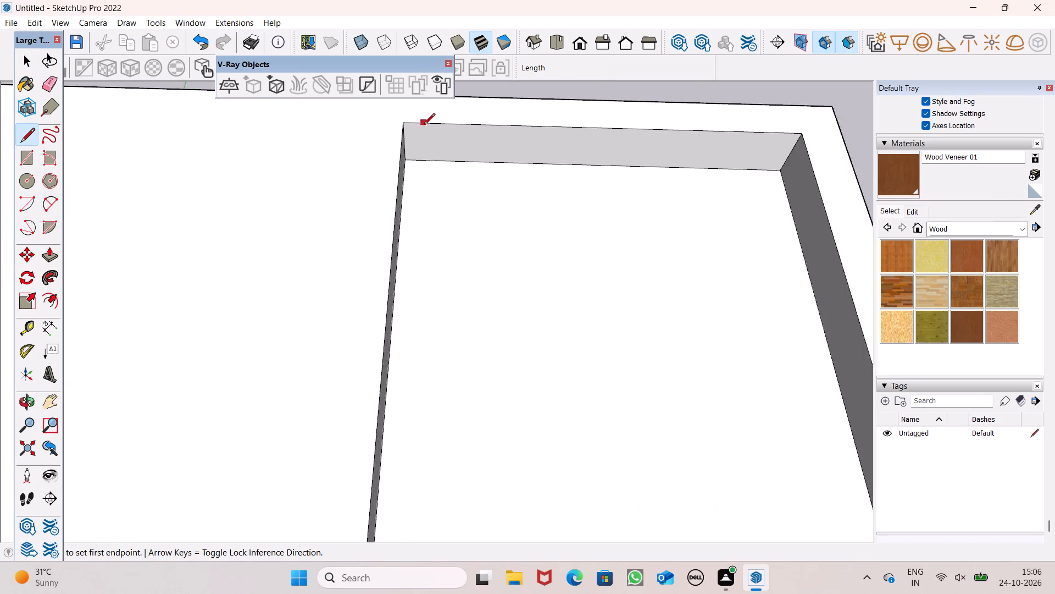
scroll(424, 125, "up", 2)
scroll(399, 141, "down", 6)
scroll(392, 96, "up", 8)
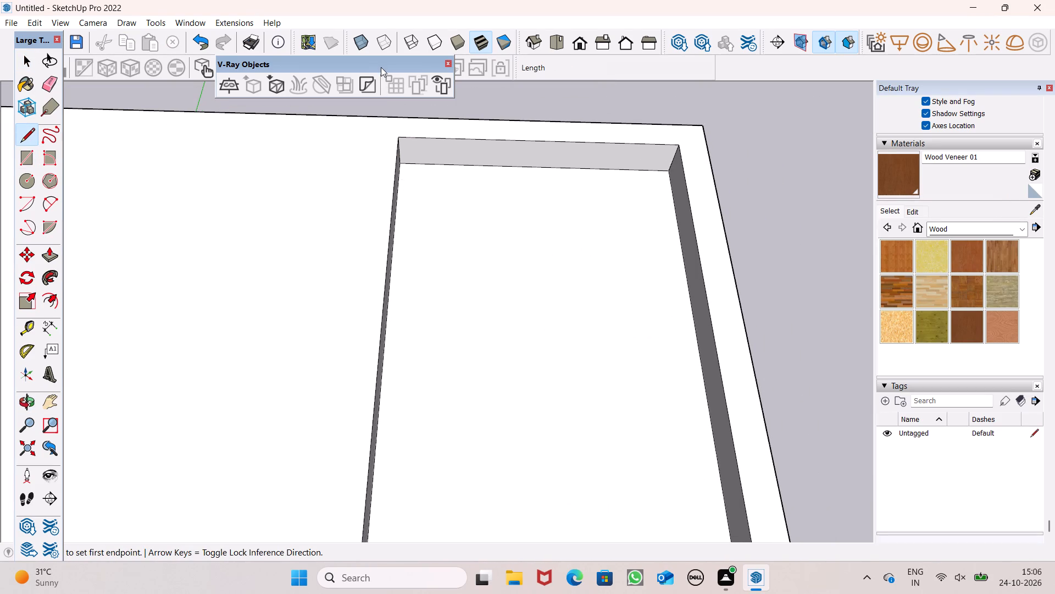
scroll(381, 67, "up", 3)
scroll(384, 224, "down", 6)
scroll(396, 114, "up", 9)
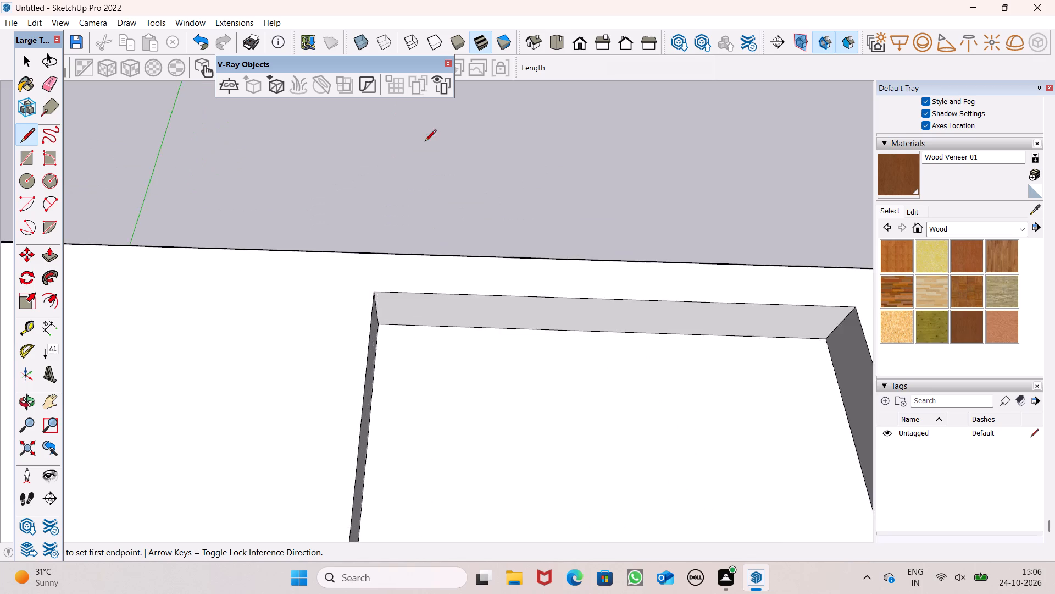
scroll(425, 142, "up", 2)
scroll(417, 216, "down", 3)
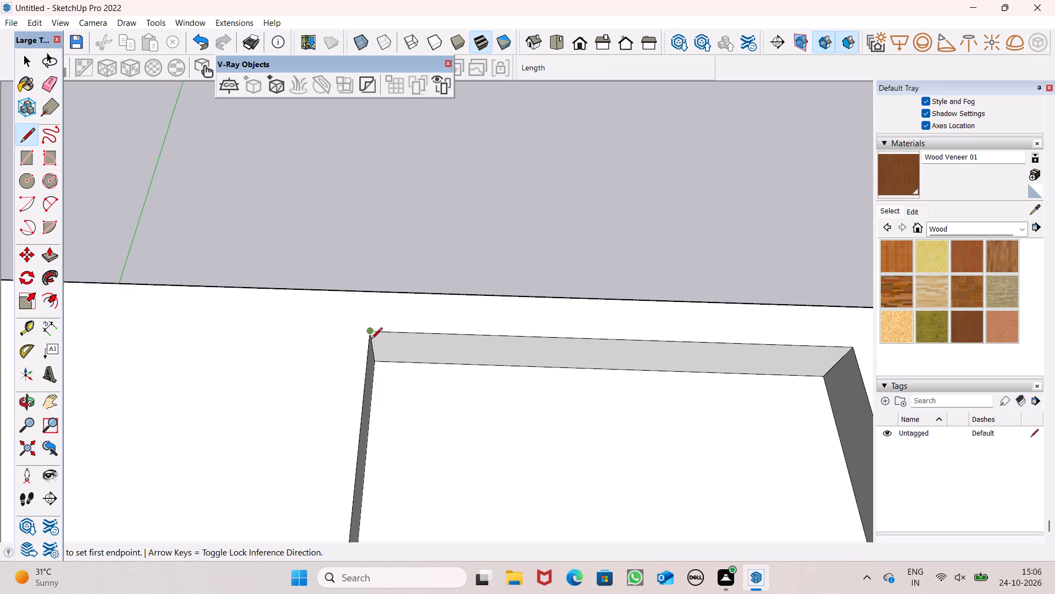
left_click(370, 335)
left_click(374, 289)
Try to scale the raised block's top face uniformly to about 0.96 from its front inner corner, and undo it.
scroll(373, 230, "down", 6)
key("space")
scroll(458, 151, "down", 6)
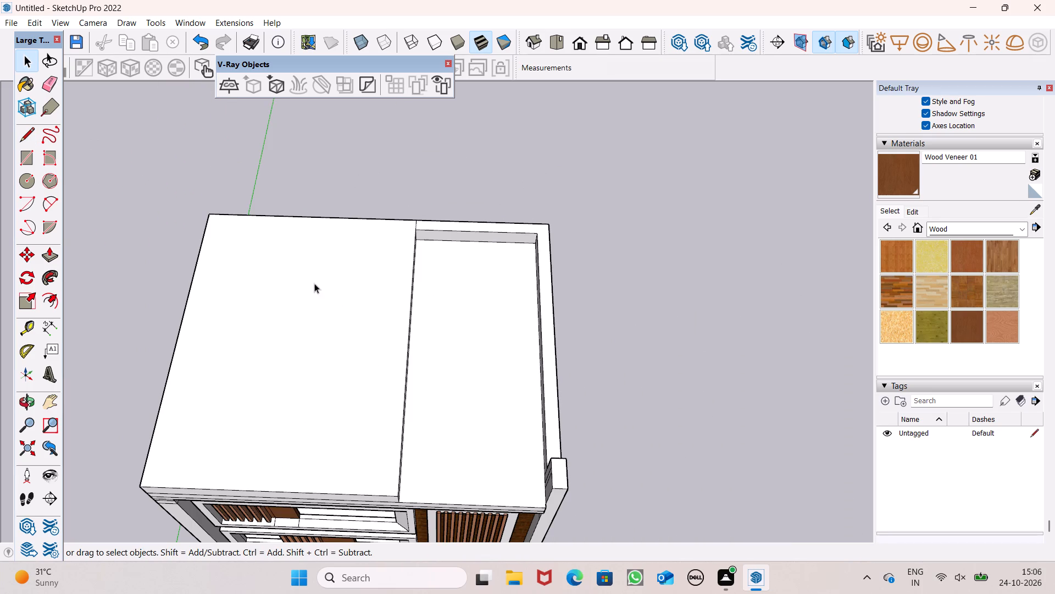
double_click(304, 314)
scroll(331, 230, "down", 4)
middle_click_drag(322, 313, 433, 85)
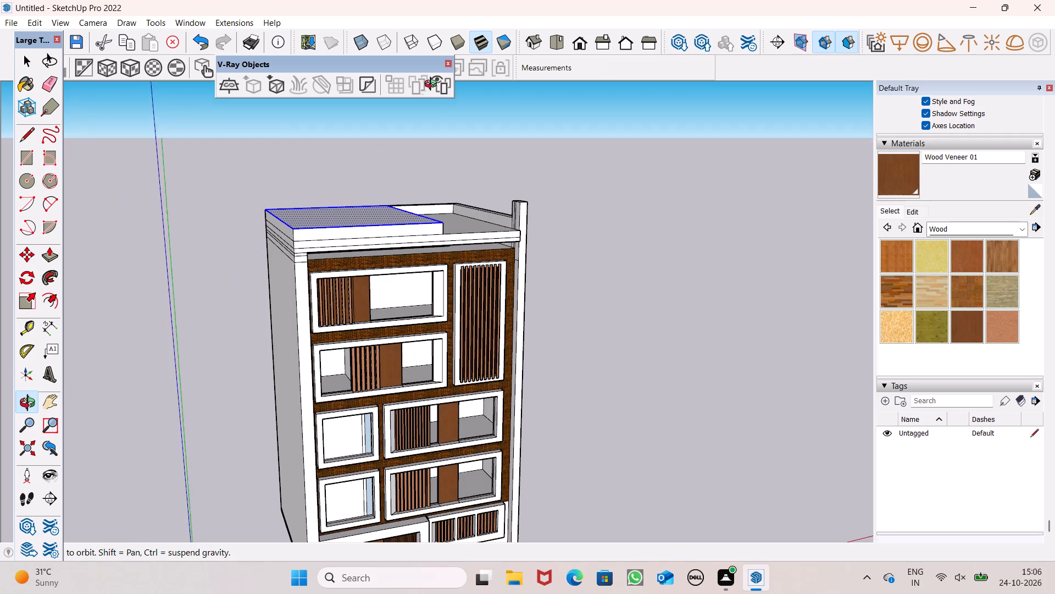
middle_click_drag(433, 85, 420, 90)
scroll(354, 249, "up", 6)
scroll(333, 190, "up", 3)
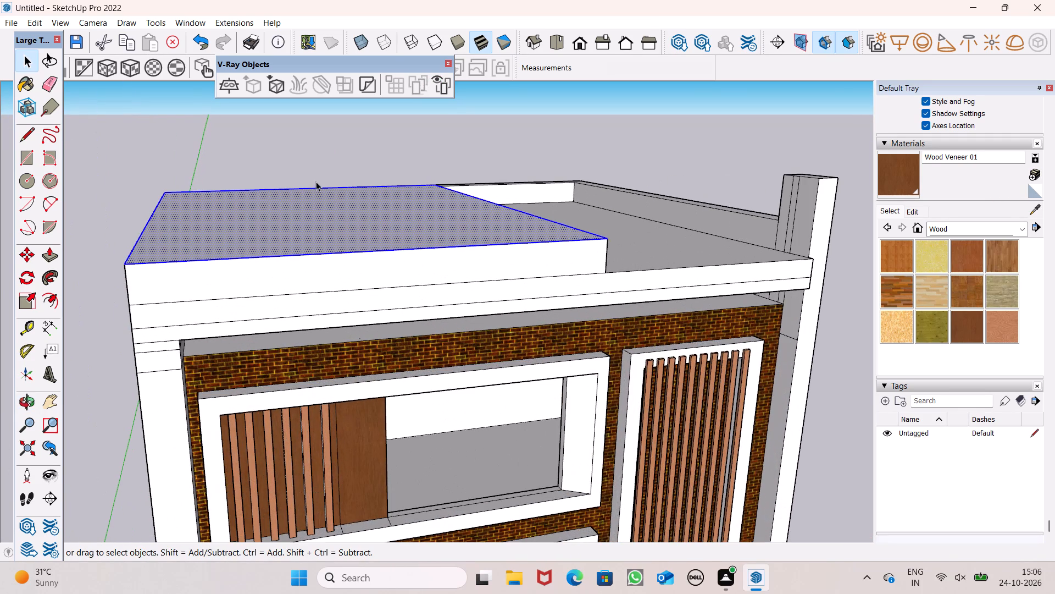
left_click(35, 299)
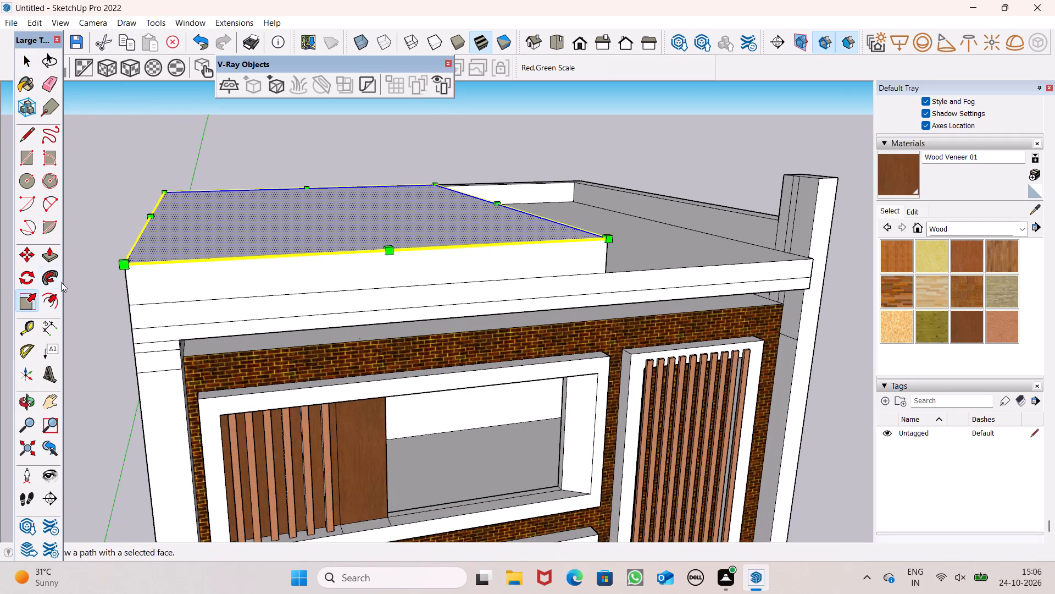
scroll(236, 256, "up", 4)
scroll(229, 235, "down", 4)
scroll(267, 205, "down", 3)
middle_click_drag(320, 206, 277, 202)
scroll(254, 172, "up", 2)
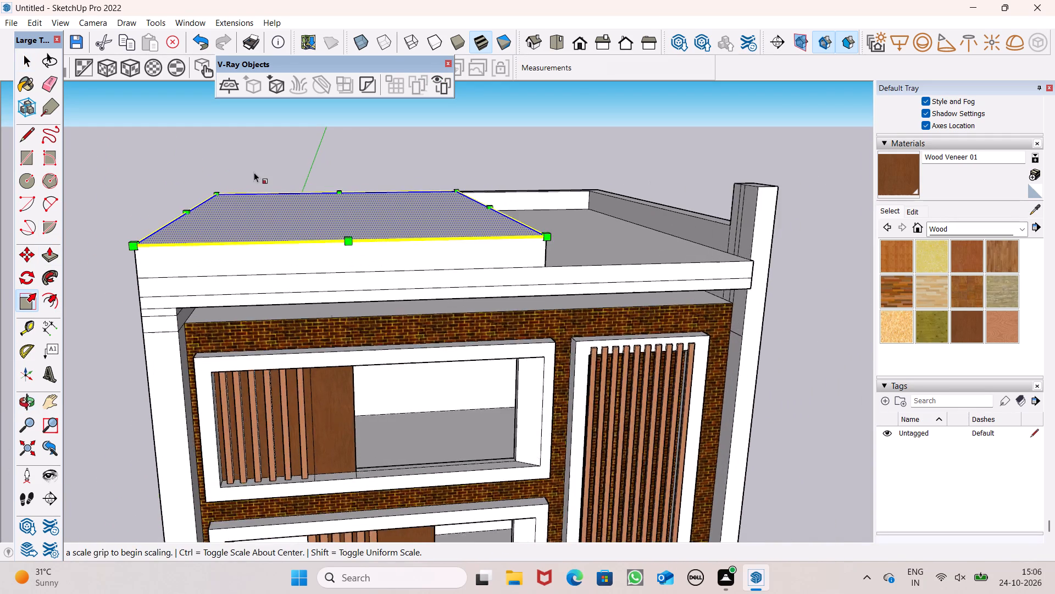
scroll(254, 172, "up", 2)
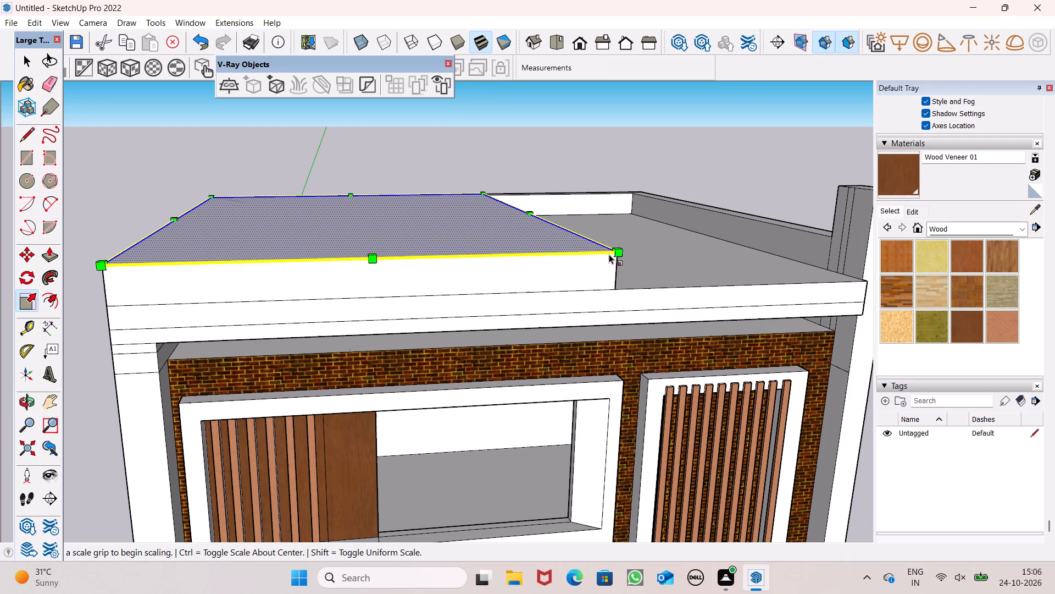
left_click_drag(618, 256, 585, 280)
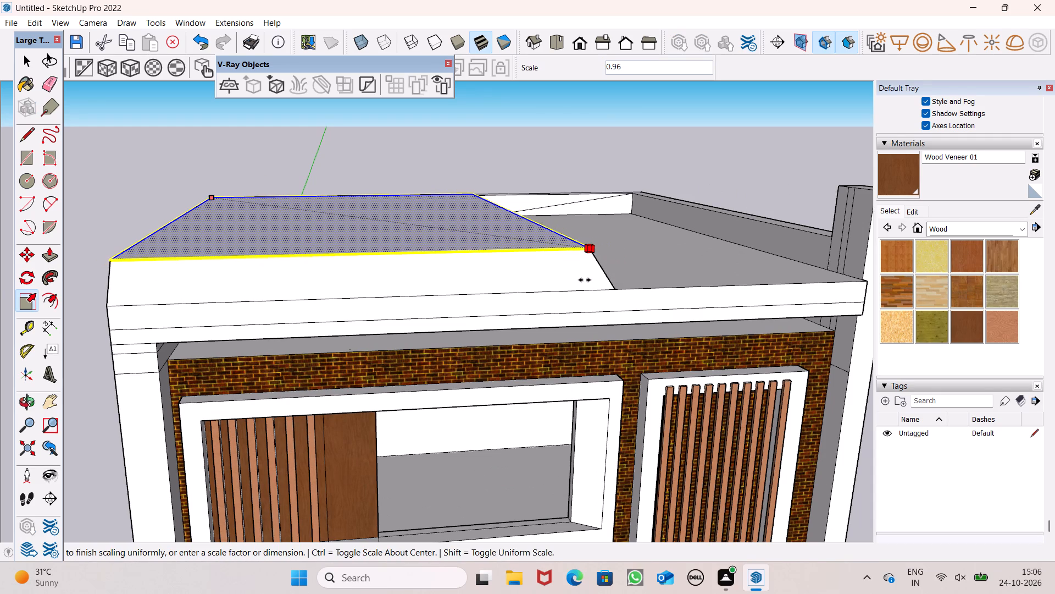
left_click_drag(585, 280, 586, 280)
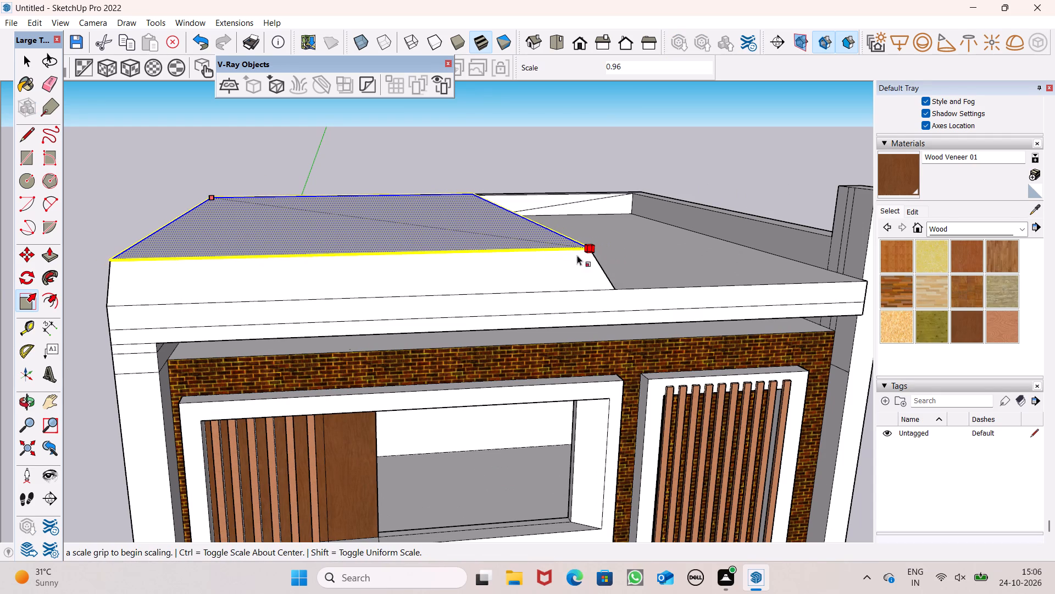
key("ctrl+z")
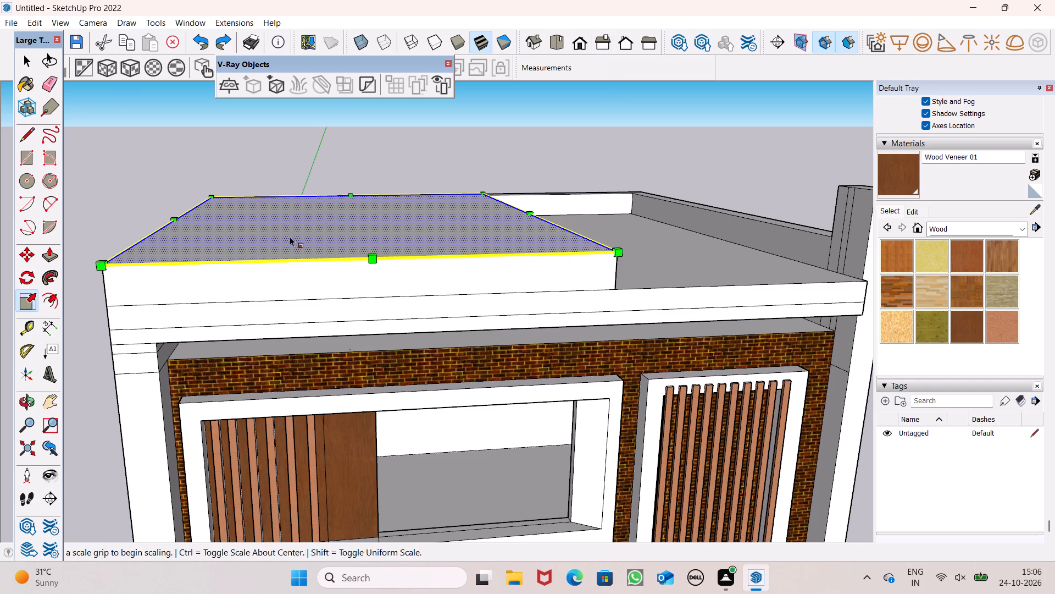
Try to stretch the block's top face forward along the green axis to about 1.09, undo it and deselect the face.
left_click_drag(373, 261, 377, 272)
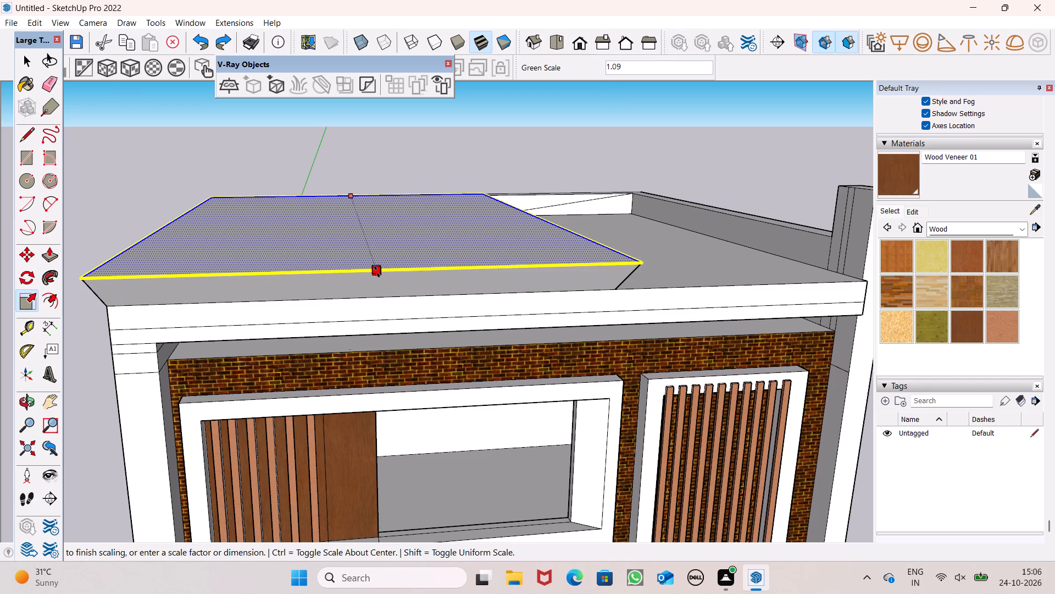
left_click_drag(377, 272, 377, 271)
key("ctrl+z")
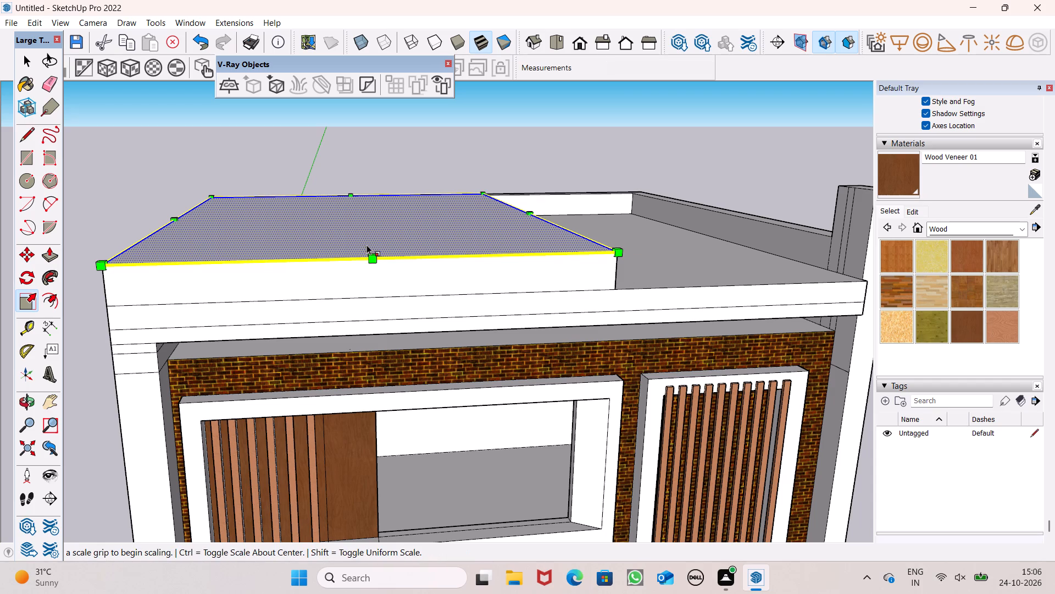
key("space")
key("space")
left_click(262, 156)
Draw a line about 33' 5" along the green axis on the block's top, from front to rear edge near the outer side.
scroll(370, 248, "down", 2)
middle_click_drag(420, 263, 207, 272)
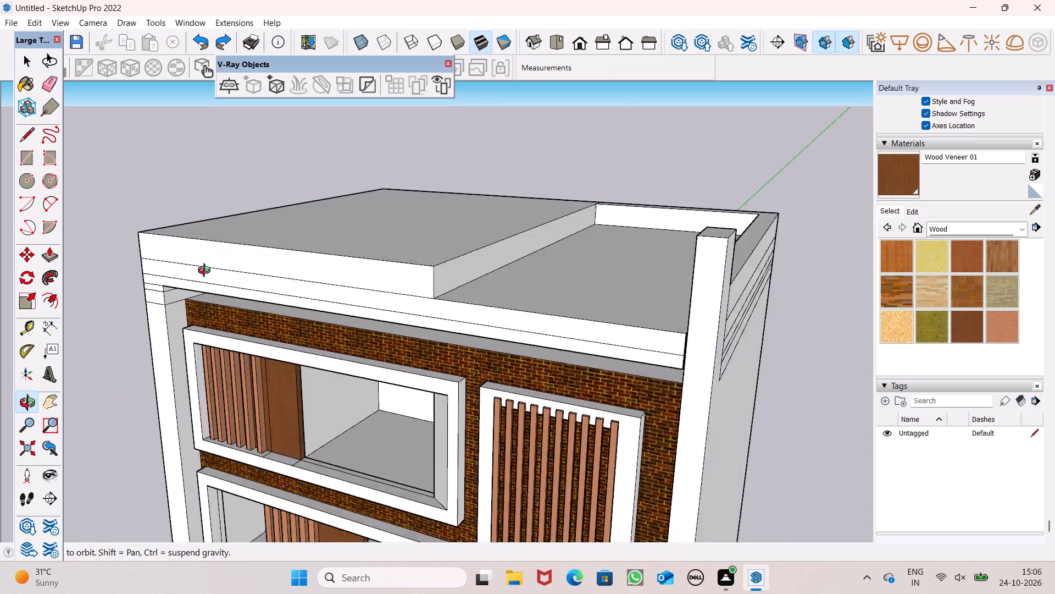
middle_click_drag(207, 272, 356, 266)
scroll(386, 251, "up", 4)
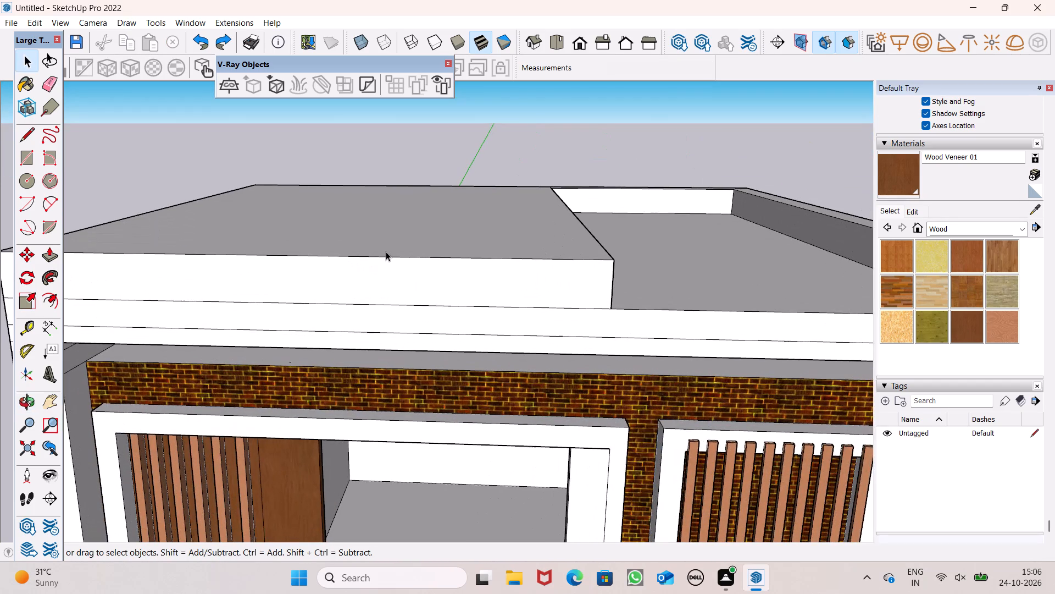
scroll(393, 244, "down", 3)
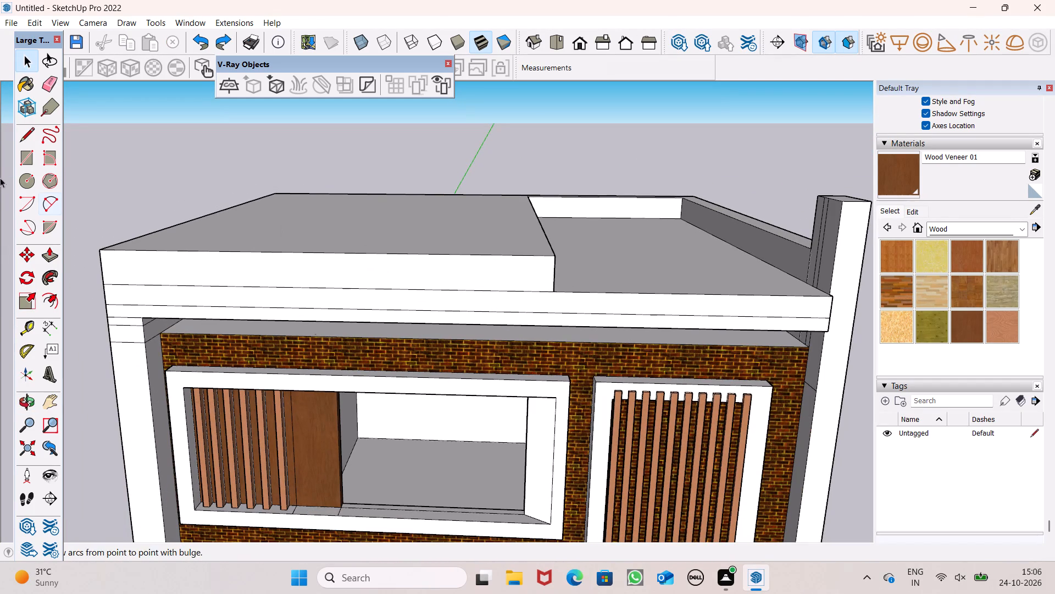
left_click(27, 139)
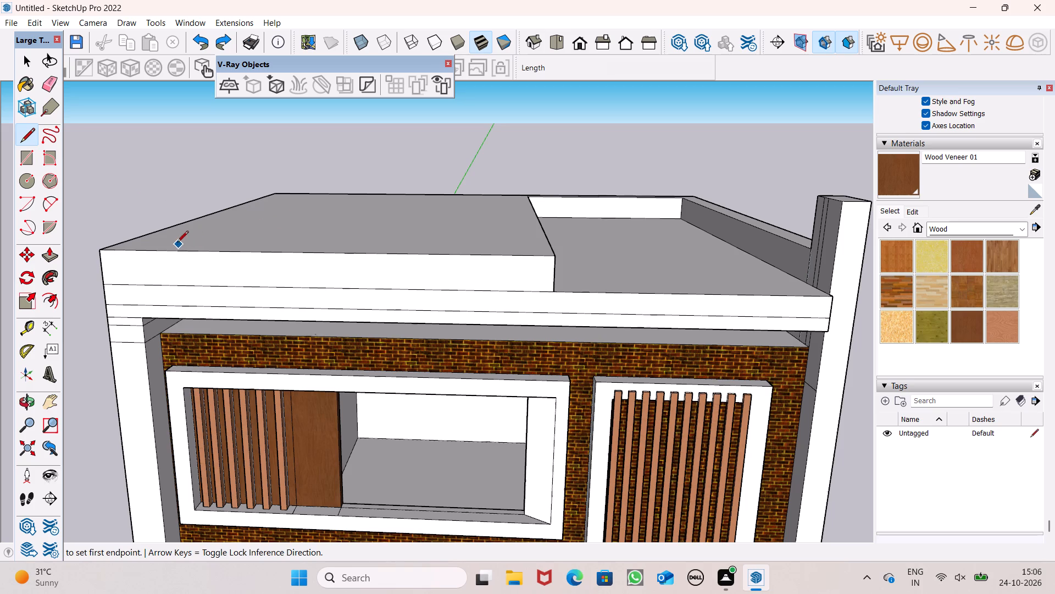
scroll(131, 257, "up", 4)
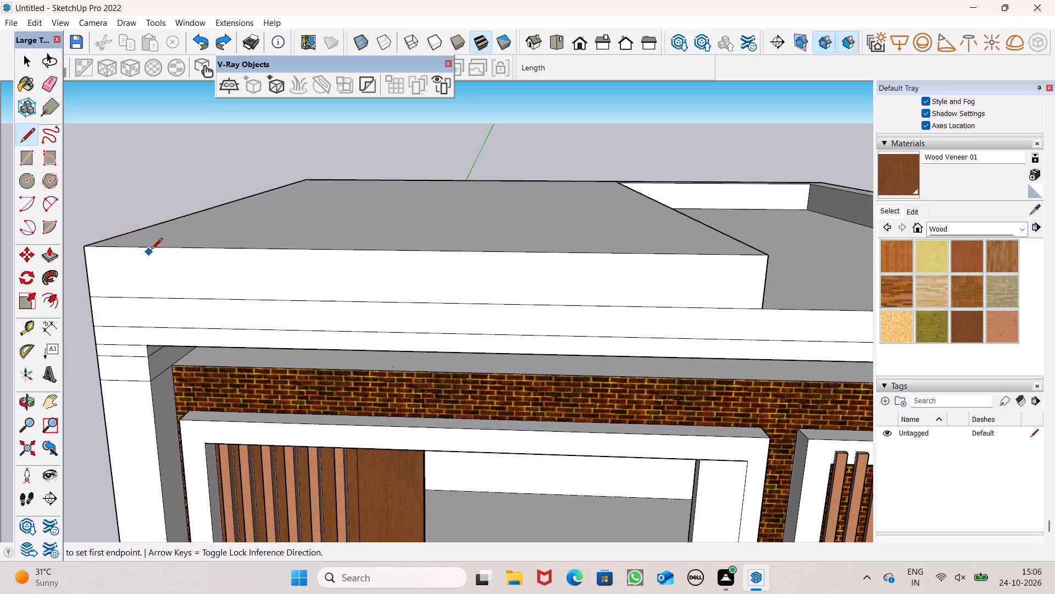
left_click(146, 249)
scroll(191, 235, "down", 3)
middle_click_drag(203, 226, 134, 446)
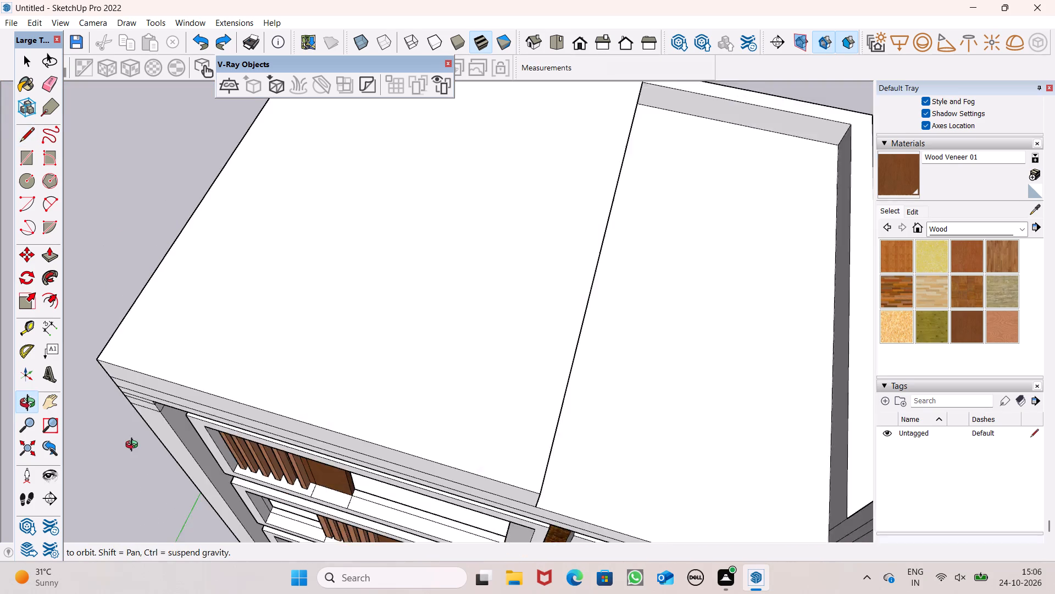
middle_click_drag(134, 446, 132, 442)
scroll(132, 442, "up", 1)
scroll(213, 259, "down", 12)
scroll(259, 182, "up", 7)
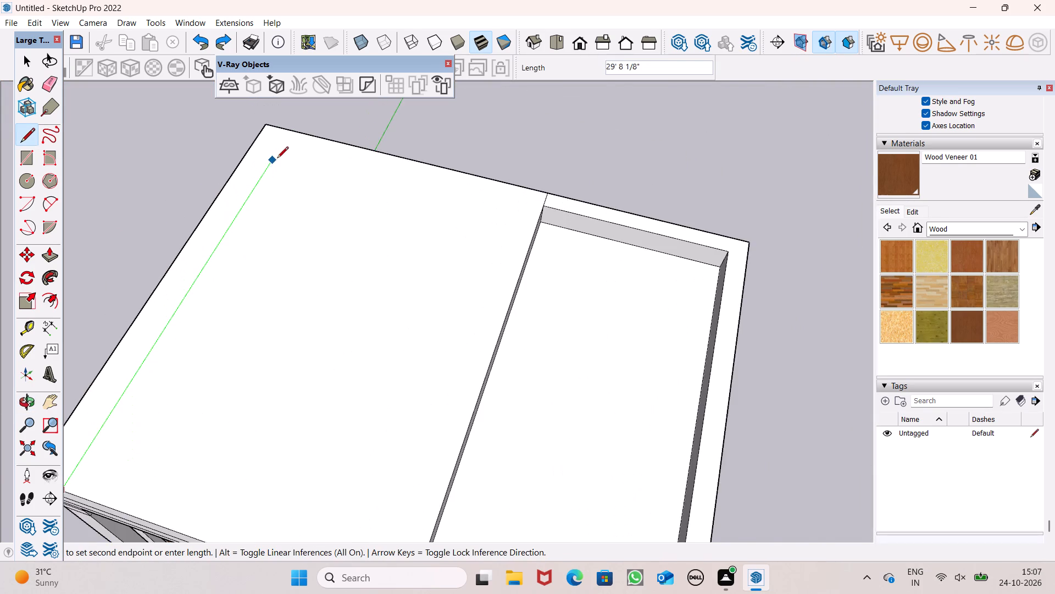
scroll(281, 153, "up", 5)
left_click(293, 117)
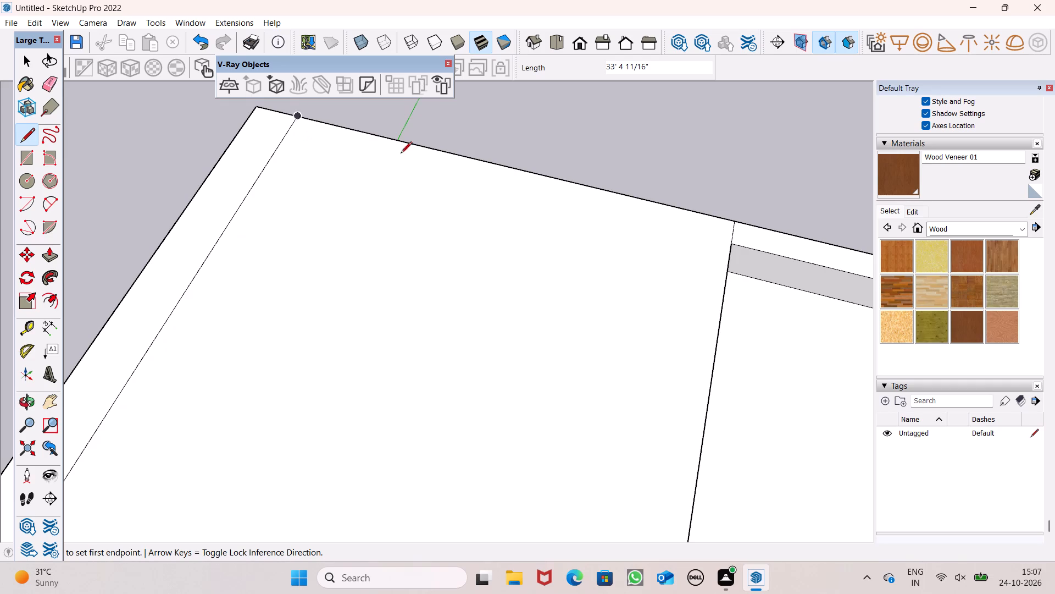
Draw a vertical line about 1' 11" down the block's front face from the front end of the long top line.
scroll(413, 149, "down", 8)
scroll(387, 190, "down", 4)
middle_click_drag(378, 271, 418, 205)
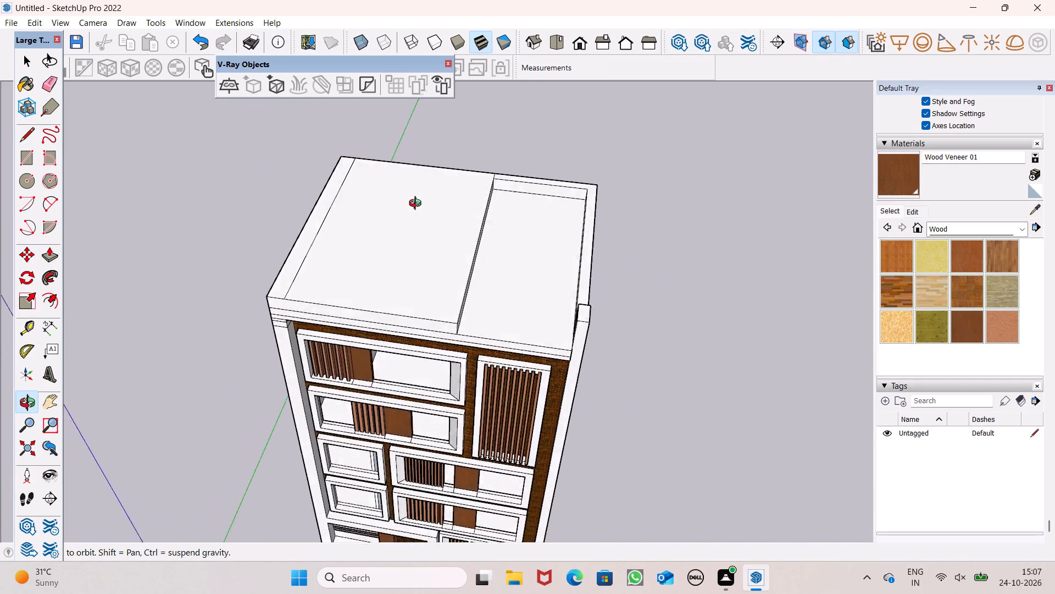
middle_click_drag(418, 205, 447, 141)
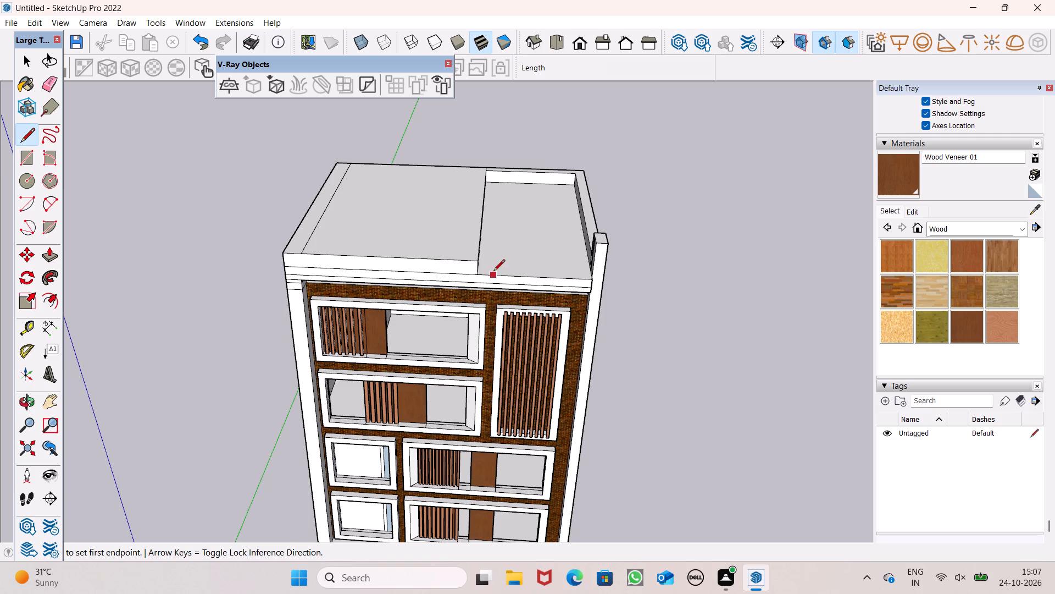
middle_click_drag(387, 219, 425, 125)
scroll(387, 219, "up", 1)
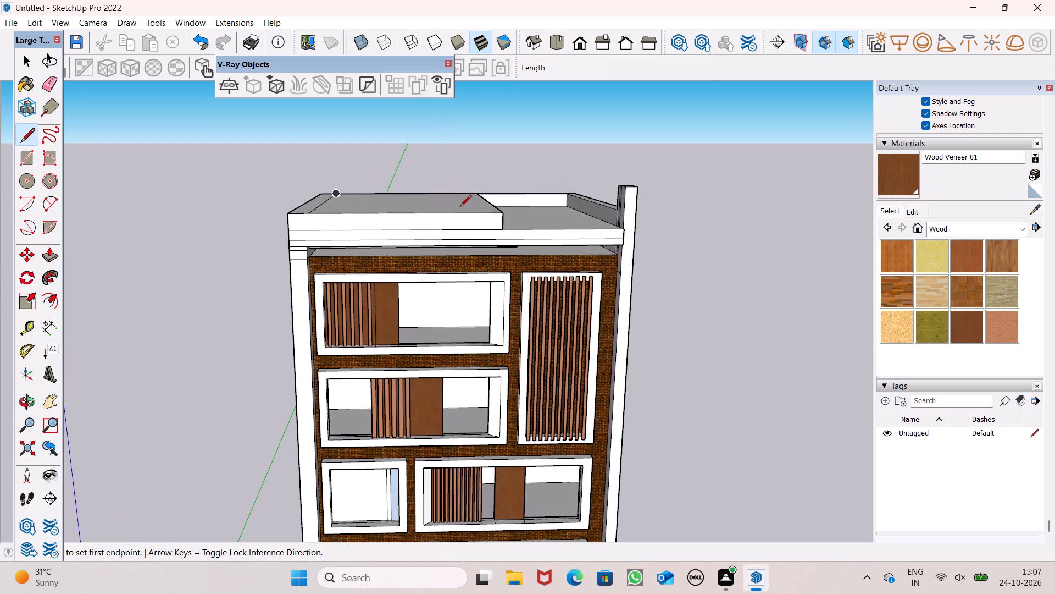
scroll(460, 207, "up", 4)
scroll(201, 237, "up", 4)
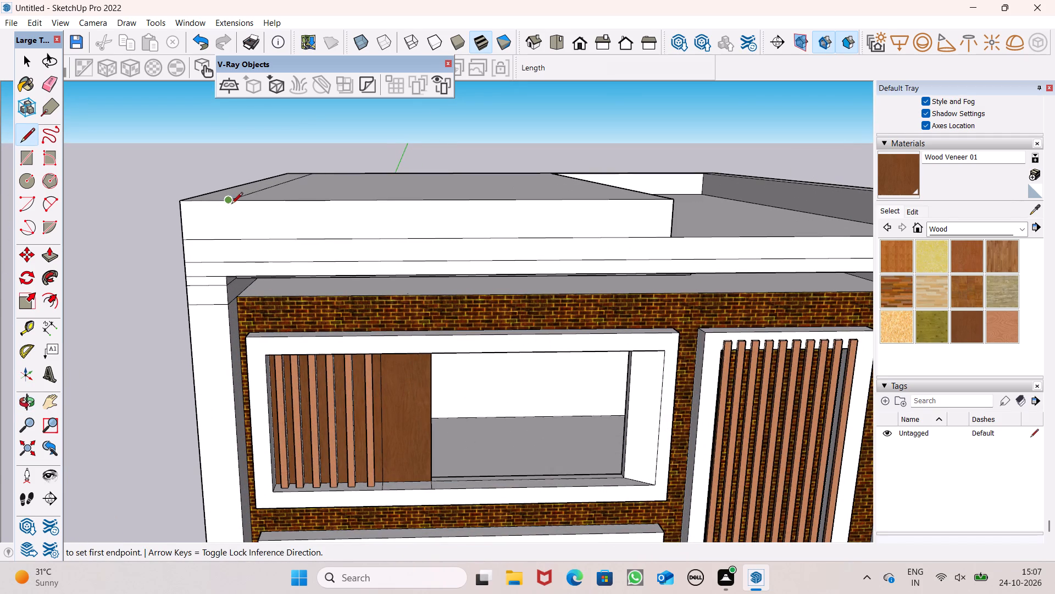
left_click(230, 202)
left_click(227, 239)
Draw a diagonal line about 16' 7" across the block's front face, from the vertical line's foot up to the top edge.
scroll(230, 223, "up", 6)
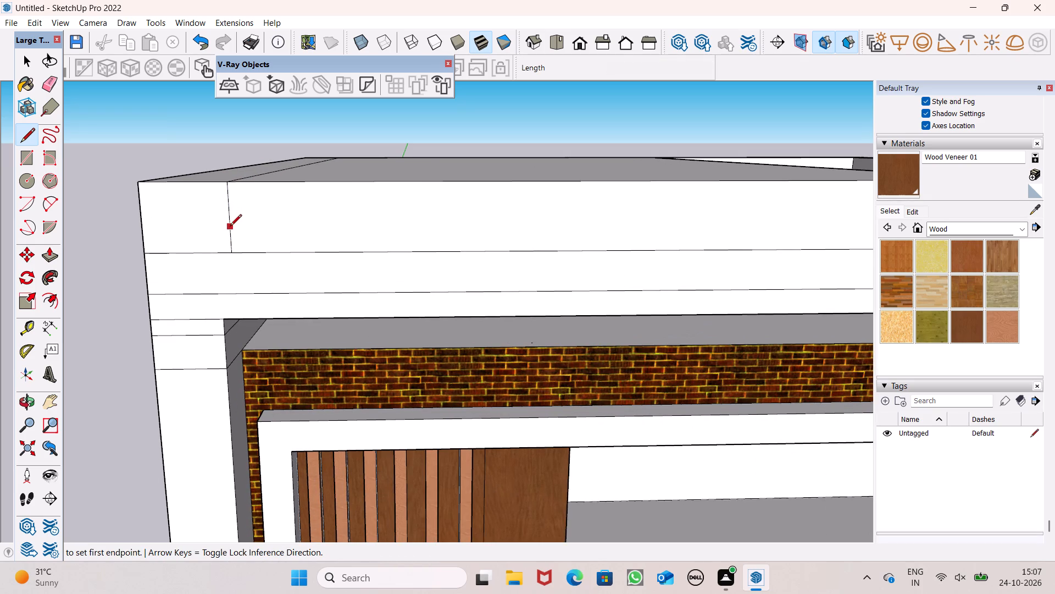
left_click_drag(232, 249, 244, 247)
scroll(477, 223, "down", 5)
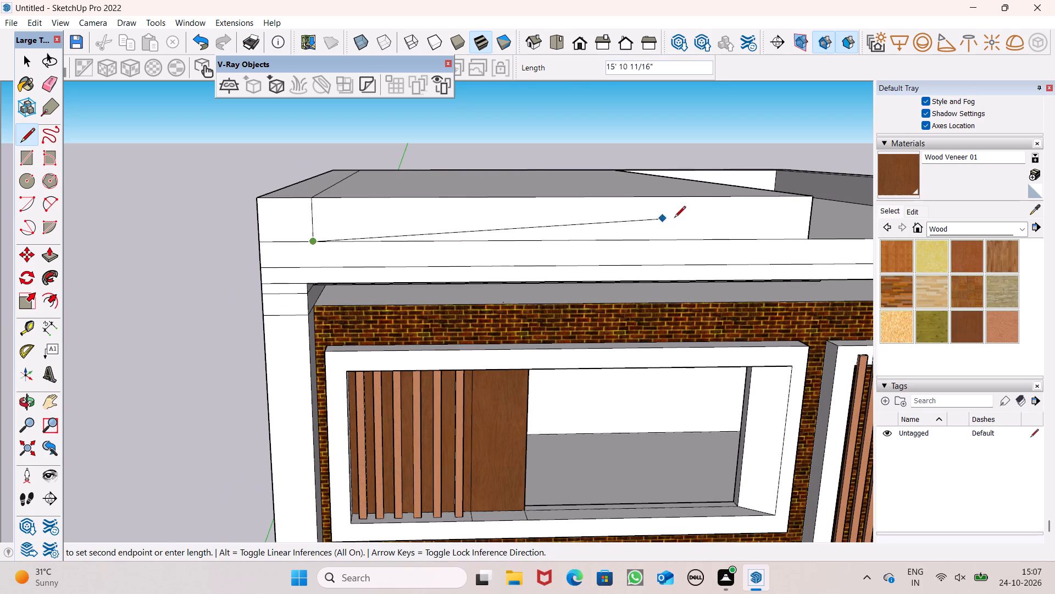
scroll(525, 271, "down", 5)
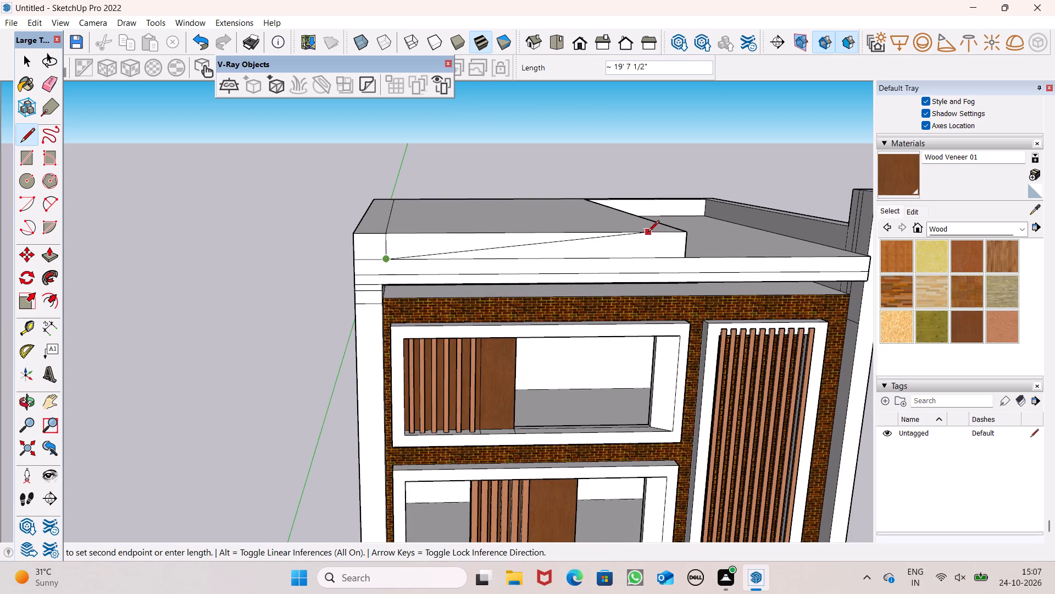
scroll(583, 241, "up", 5)
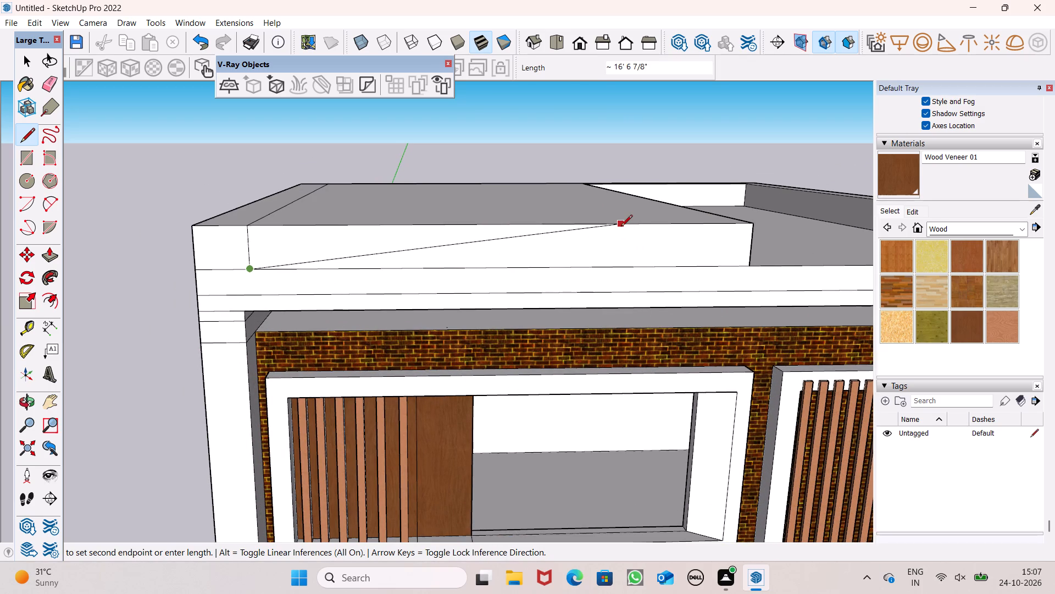
left_click(623, 226)
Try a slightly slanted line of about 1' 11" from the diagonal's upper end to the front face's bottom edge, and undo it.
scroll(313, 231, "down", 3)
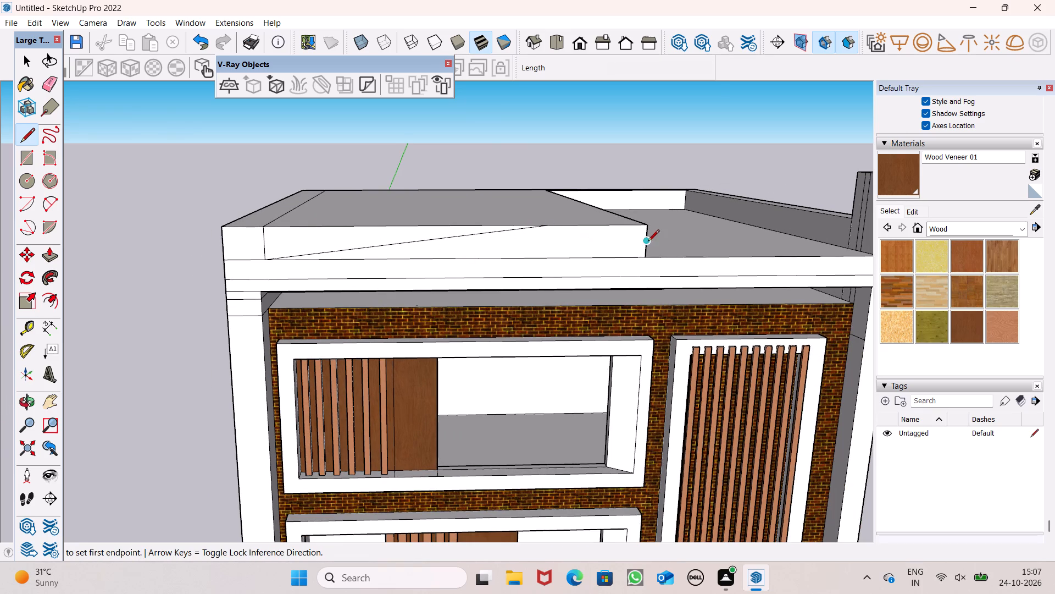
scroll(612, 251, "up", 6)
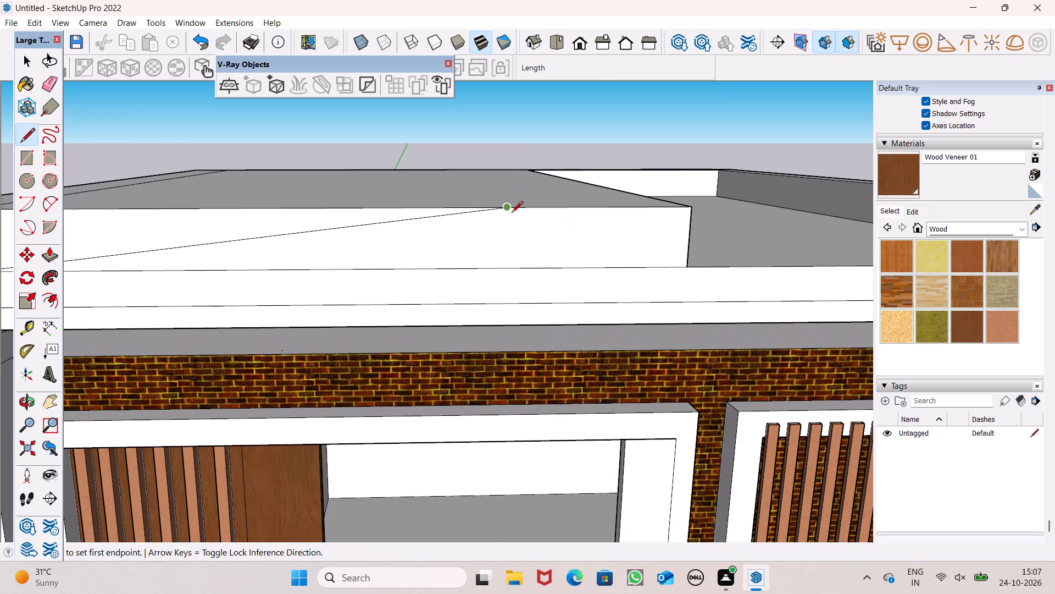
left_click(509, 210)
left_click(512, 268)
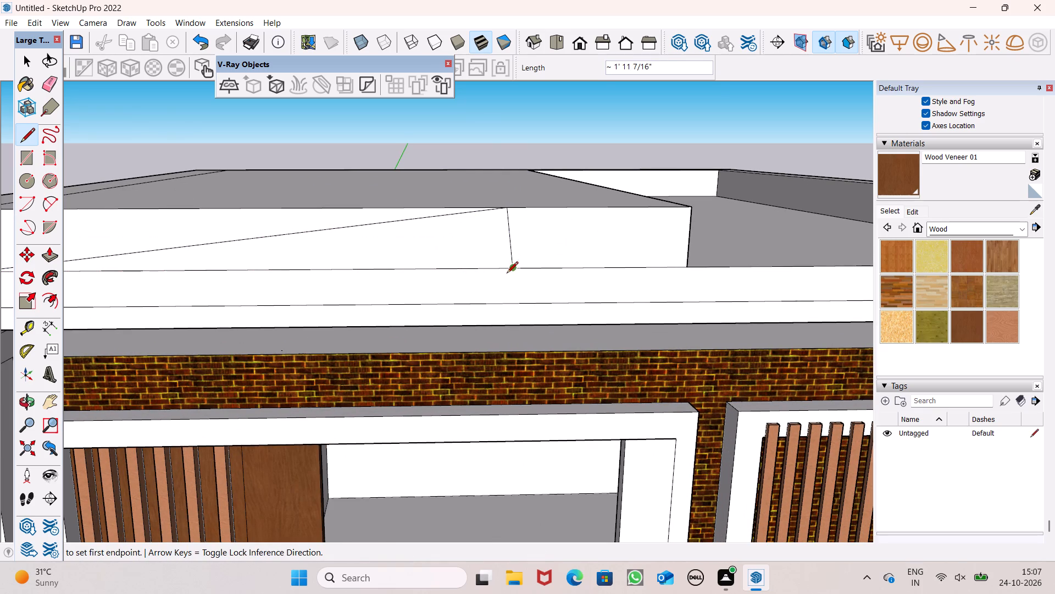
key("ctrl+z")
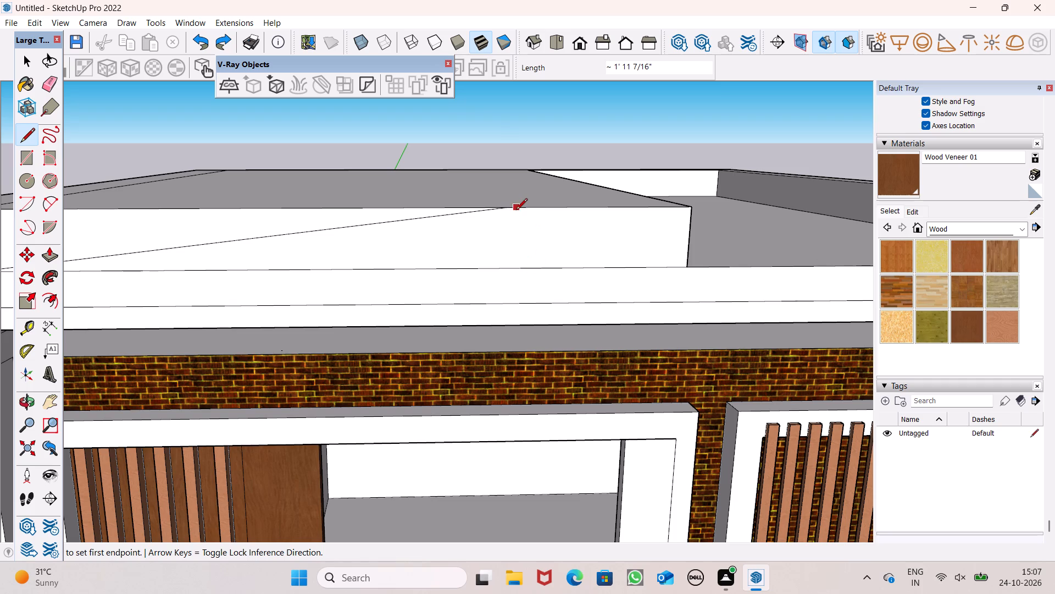
Draw a vertical line from the diagonal's upper end down to the bottom edge of the block's front face.
left_click_drag(506, 208, 506, 221)
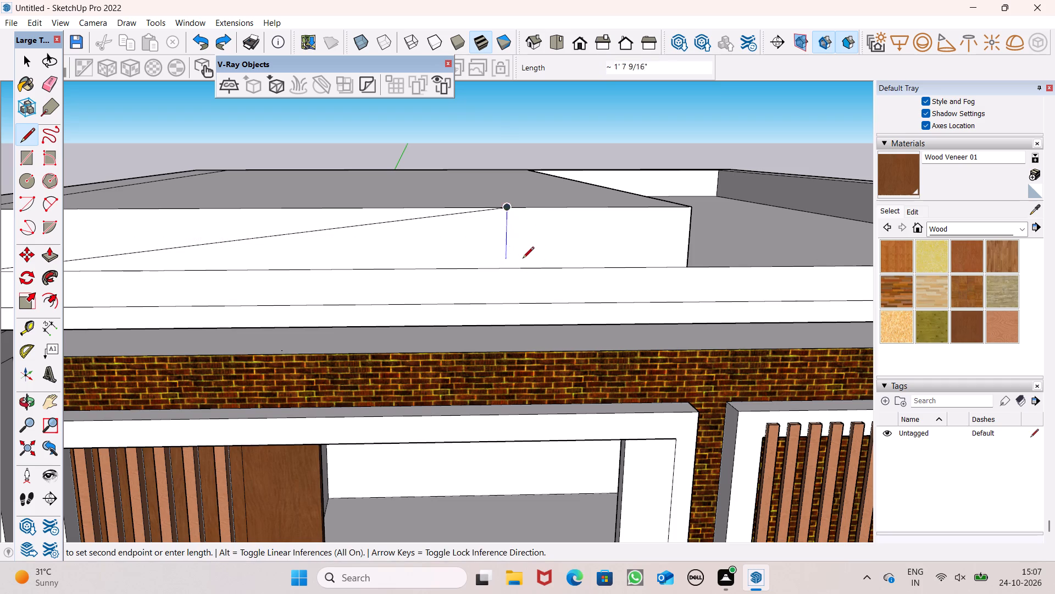
left_click(506, 265)
key("space")
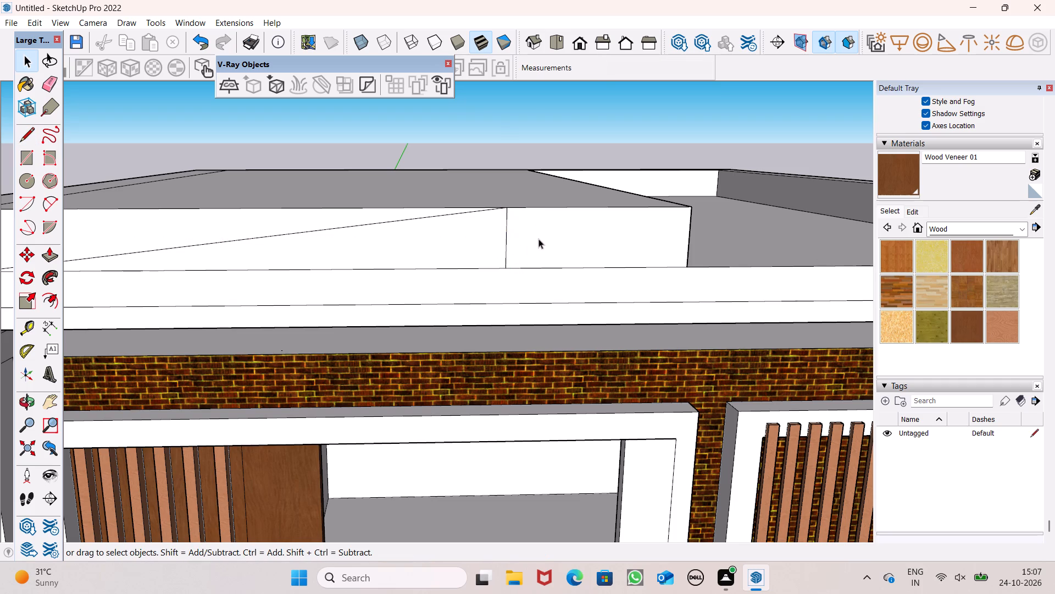
scroll(579, 258, "down", 6)
scroll(625, 129, "down", 4)
middle_click_drag(599, 226, 392, 335)
scroll(401, 279, "up", 3)
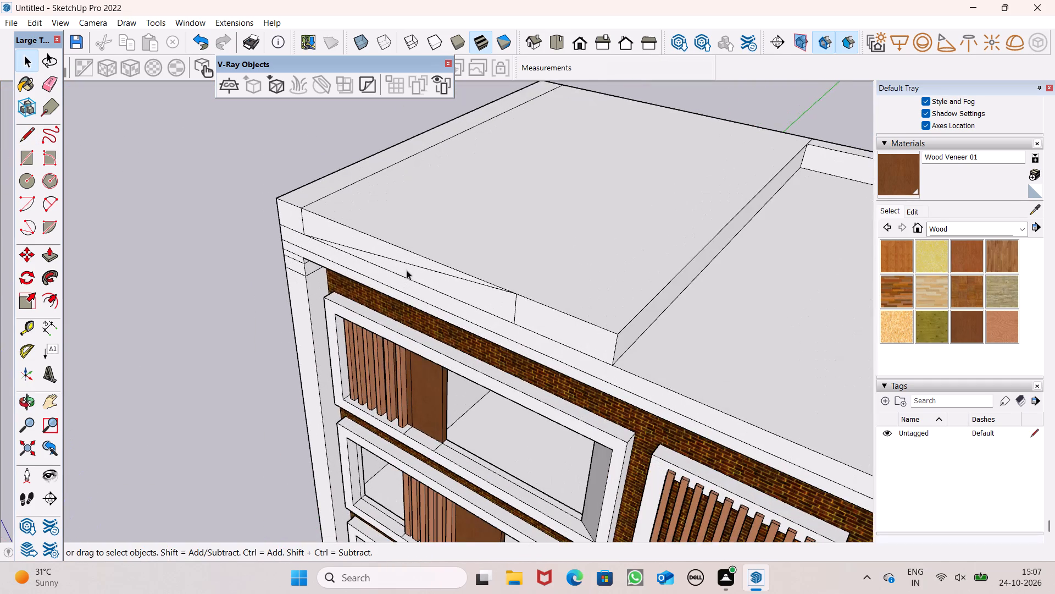
Push the roof block's end face inward about 5' 11" to the vertical line at the diagonal's upper end.
left_click(30, 138)
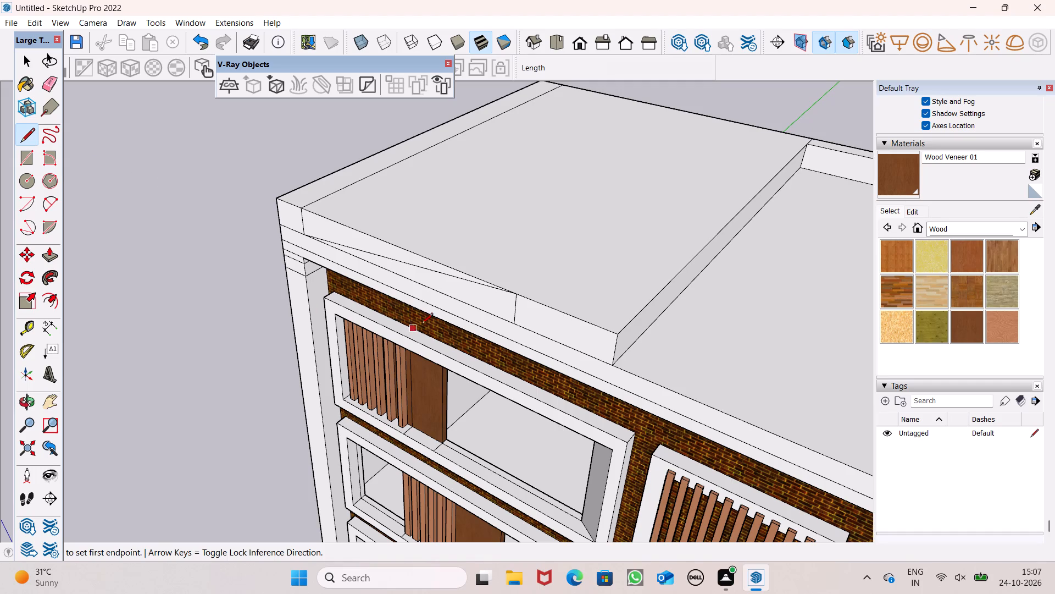
left_click(47, 258)
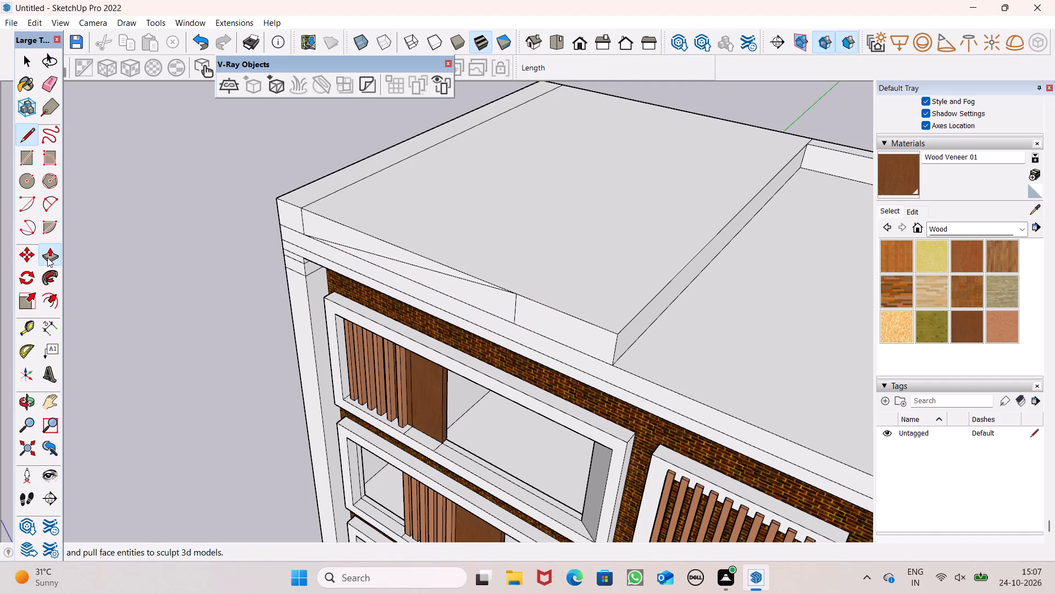
left_click_drag(623, 334, 559, 327)
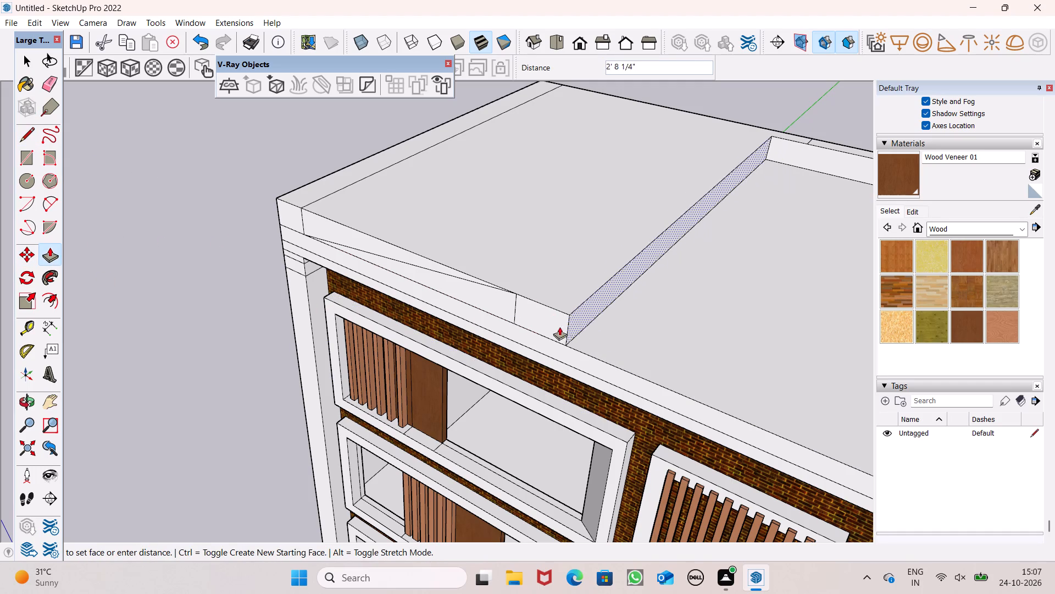
left_click_drag(559, 327, 503, 315)
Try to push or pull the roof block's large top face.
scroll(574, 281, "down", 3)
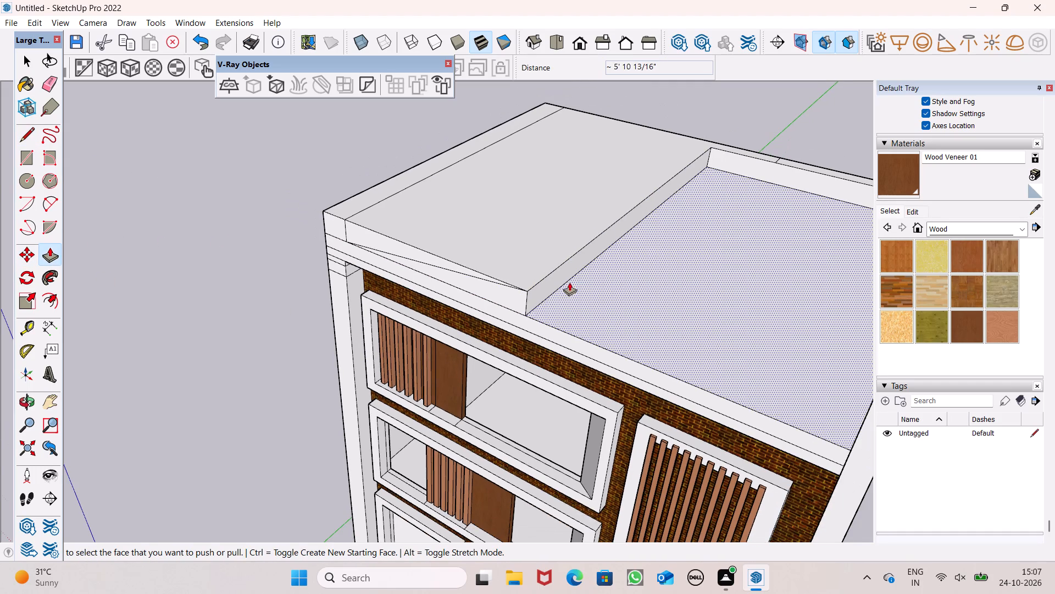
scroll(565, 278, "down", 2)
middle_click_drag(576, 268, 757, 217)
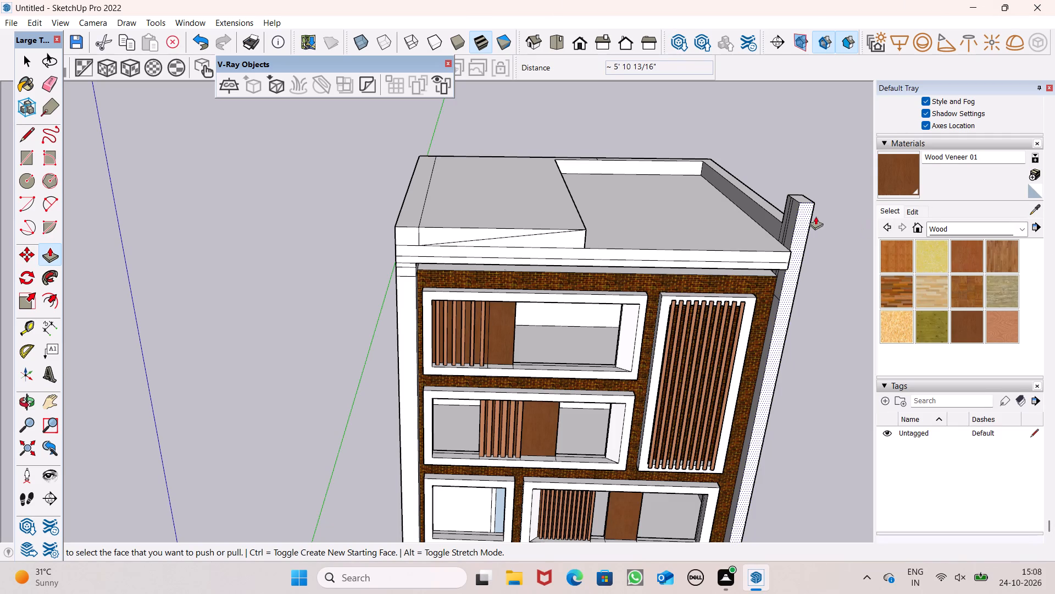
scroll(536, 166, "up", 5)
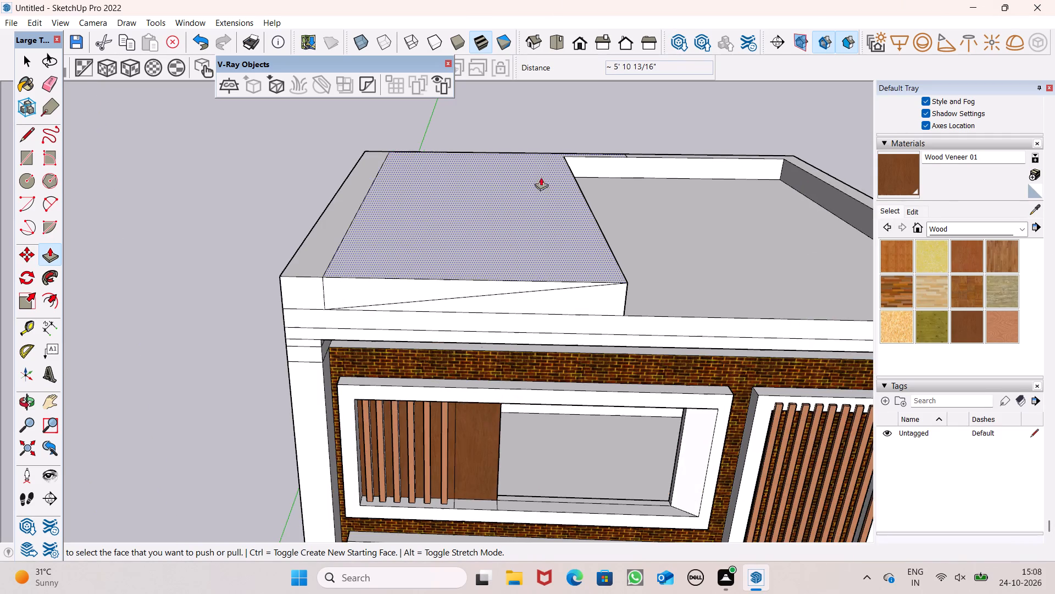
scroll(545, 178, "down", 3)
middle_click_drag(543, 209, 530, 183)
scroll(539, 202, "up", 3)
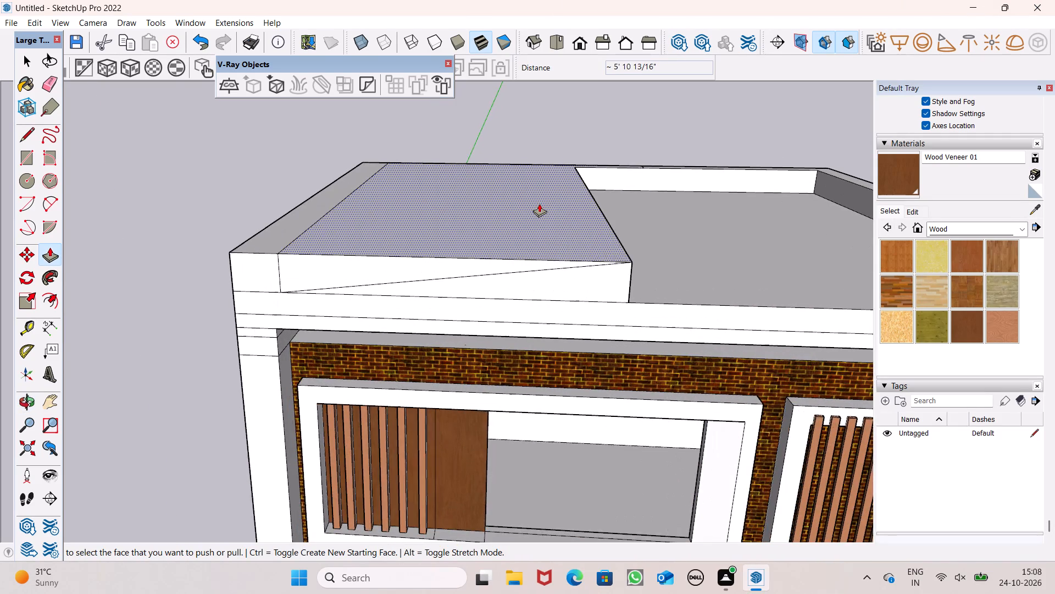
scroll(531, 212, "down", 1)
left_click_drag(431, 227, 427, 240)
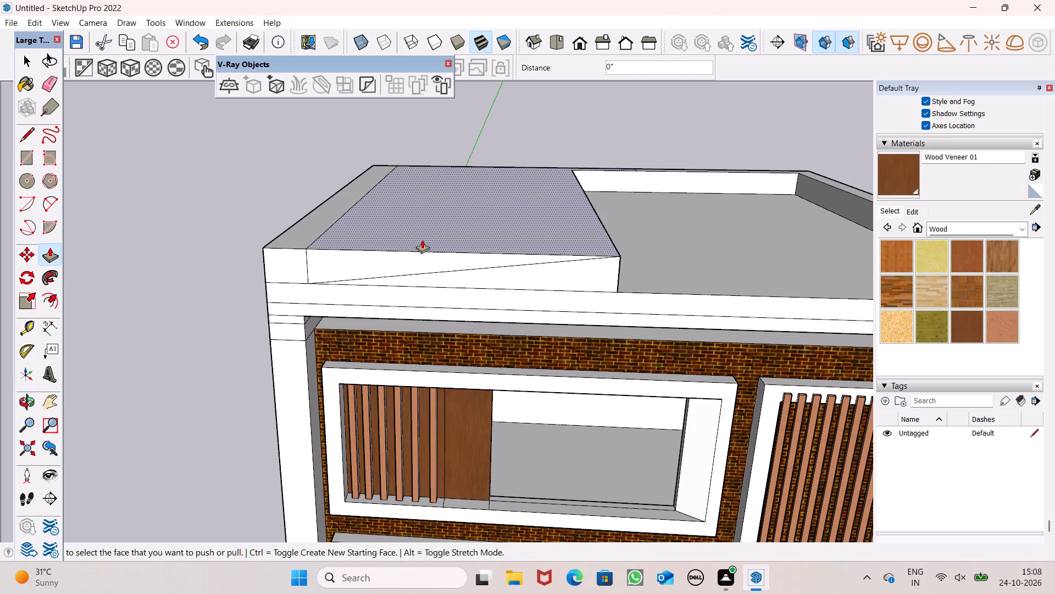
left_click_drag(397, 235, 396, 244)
Pull the triangular front face below the diagonal outward, and push it about 7' 2" back into the roof block.
middle_click_drag(531, 241, 530, 197)
middle_click_drag(569, 248, 586, 222)
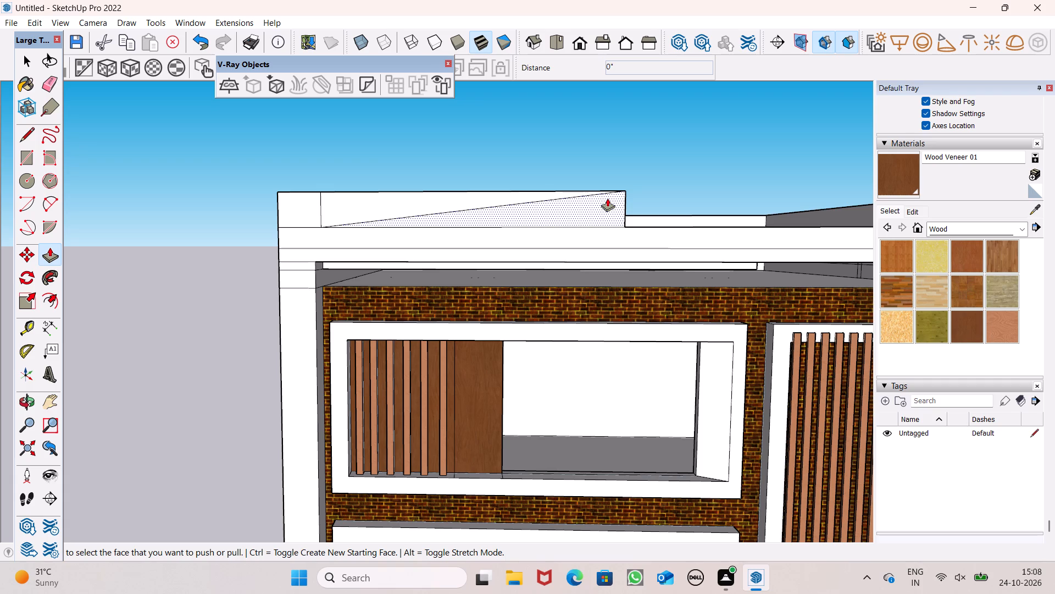
scroll(607, 197, "up", 4)
left_click_drag(597, 216, 589, 217)
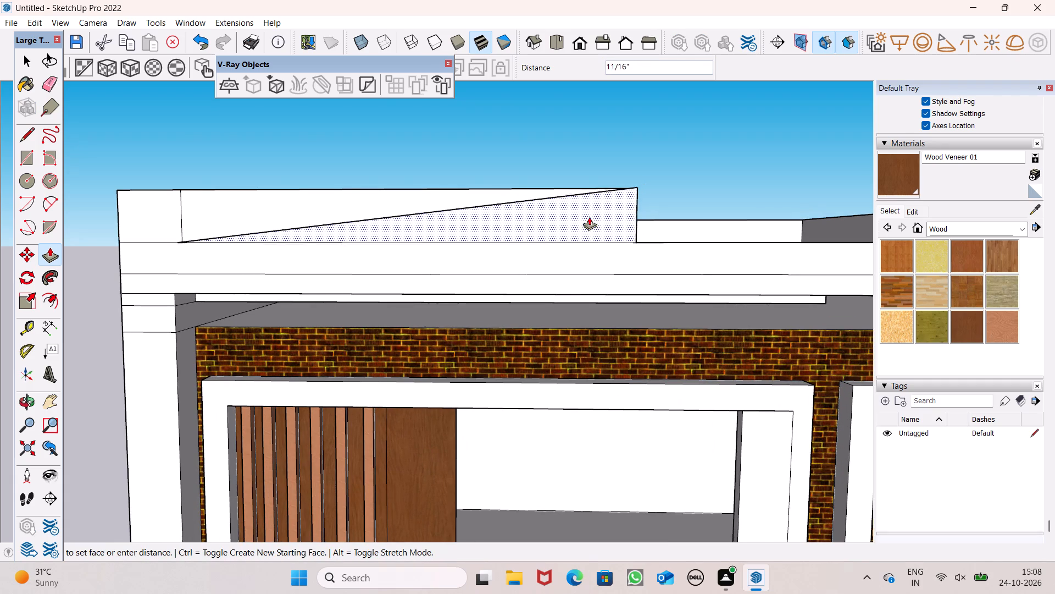
left_click_drag(589, 217, 609, 226)
scroll(656, 211, "up", 1)
scroll(657, 211, "down", 4)
middle_click_drag(641, 227, 398, 314)
left_click_drag(397, 306, 398, 306)
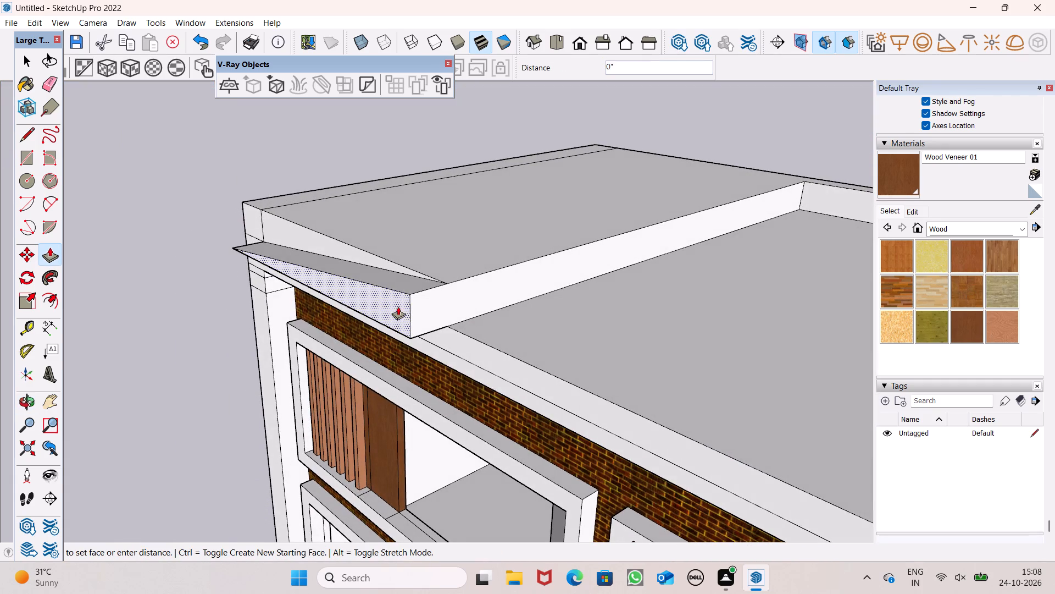
left_click_drag(398, 306, 530, 304)
Examine the triangular recess beneath the roof block's sloped edge from several angles.
scroll(509, 299, "down", 5)
middle_click_drag(504, 298, 570, 240)
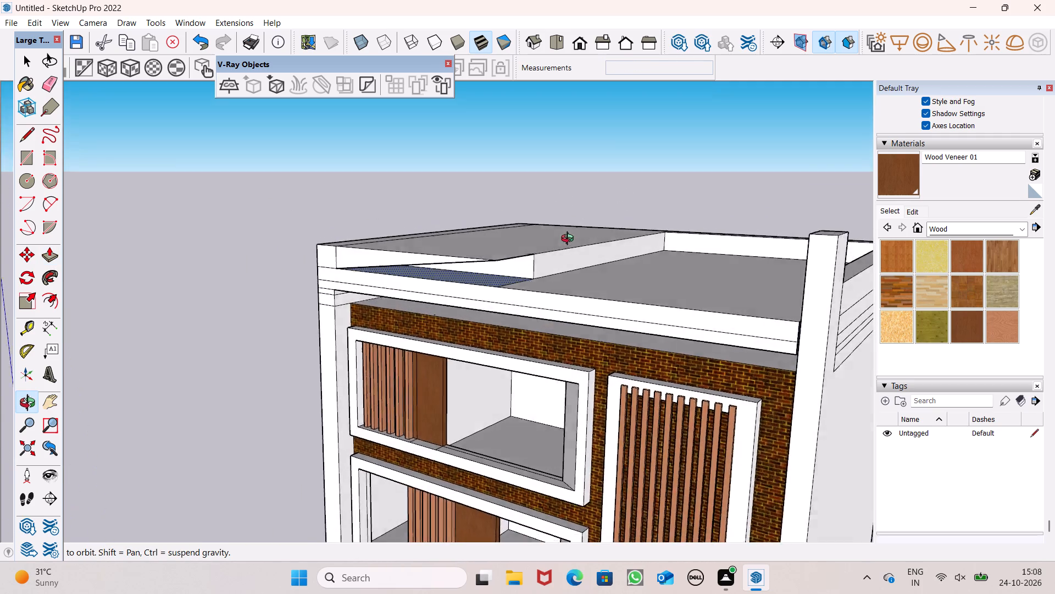
middle_click_drag(570, 240, 738, 205)
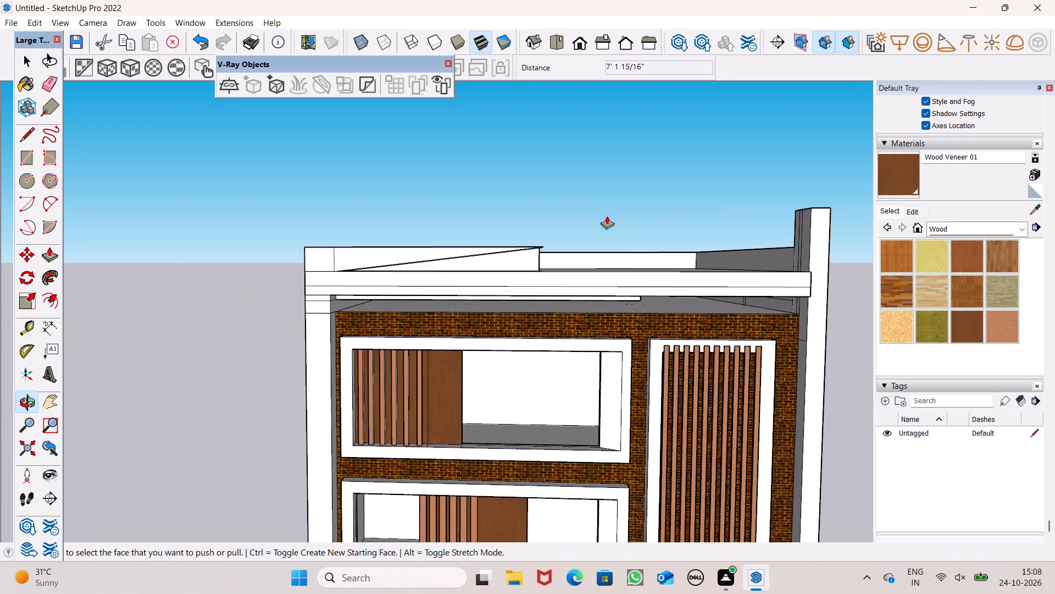
scroll(599, 246, "down", 1)
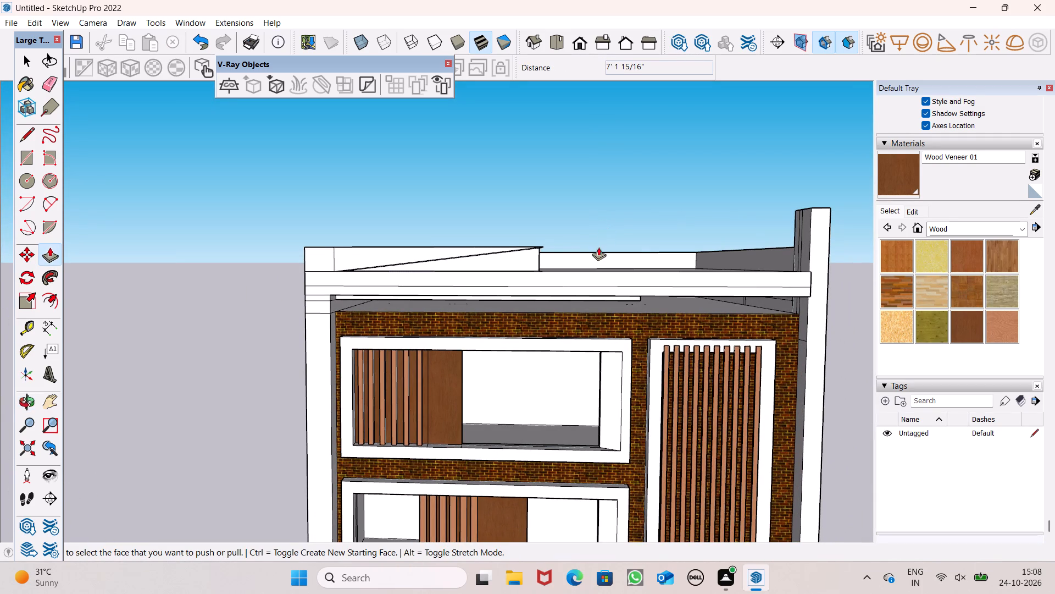
middle_click_drag(592, 254, 486, 293)
scroll(501, 283, "up", 4)
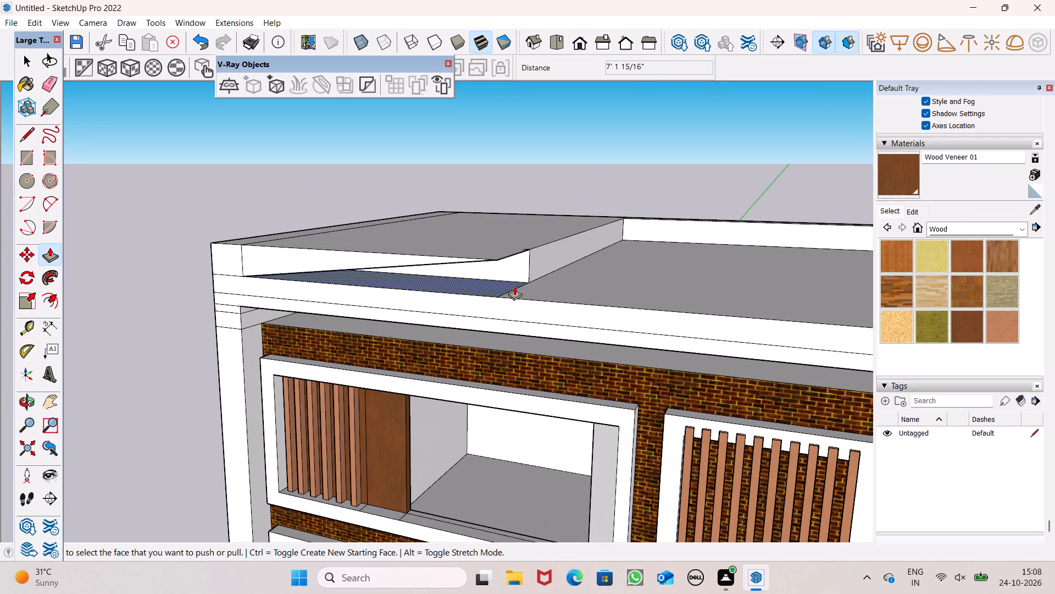
scroll(516, 295, "down", 2)
middle_click_drag(526, 289, 481, 245)
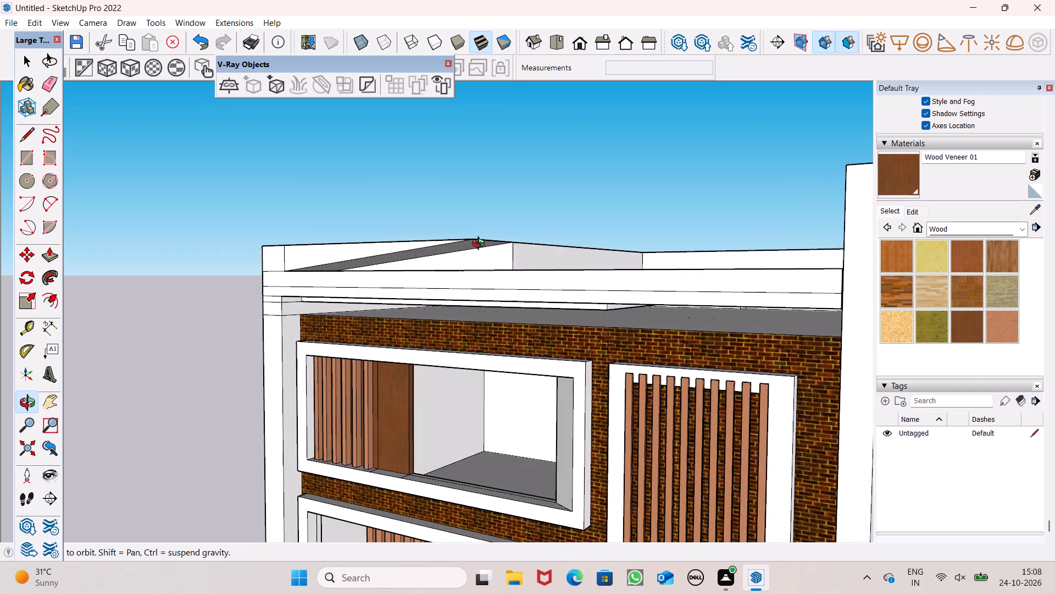
middle_click_drag(481, 245, 480, 244)
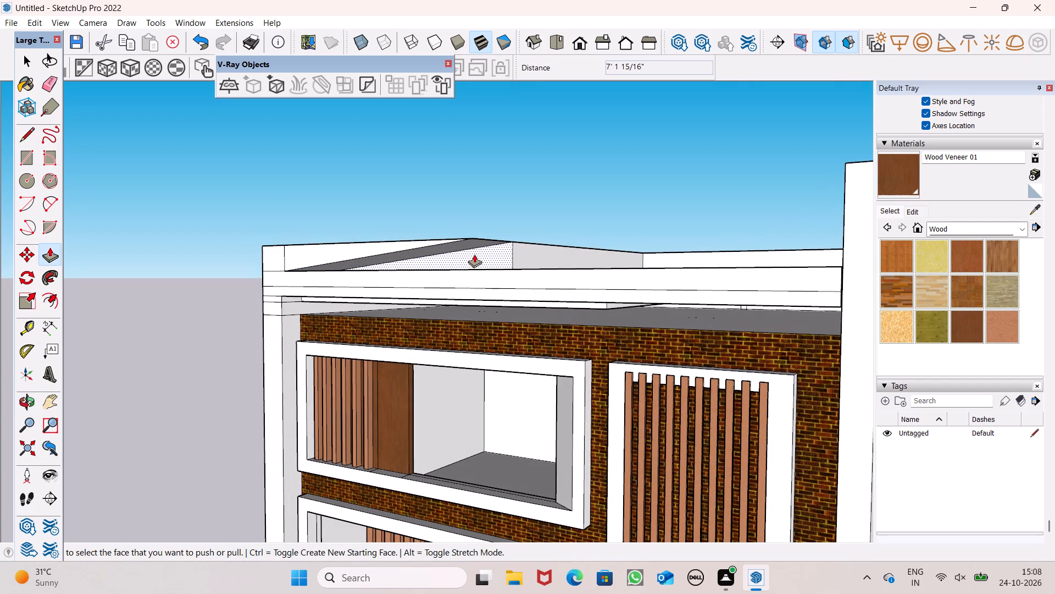
scroll(474, 254, "up", 4)
scroll(475, 255, "down", 3)
middle_click_drag(491, 256, 542, 222)
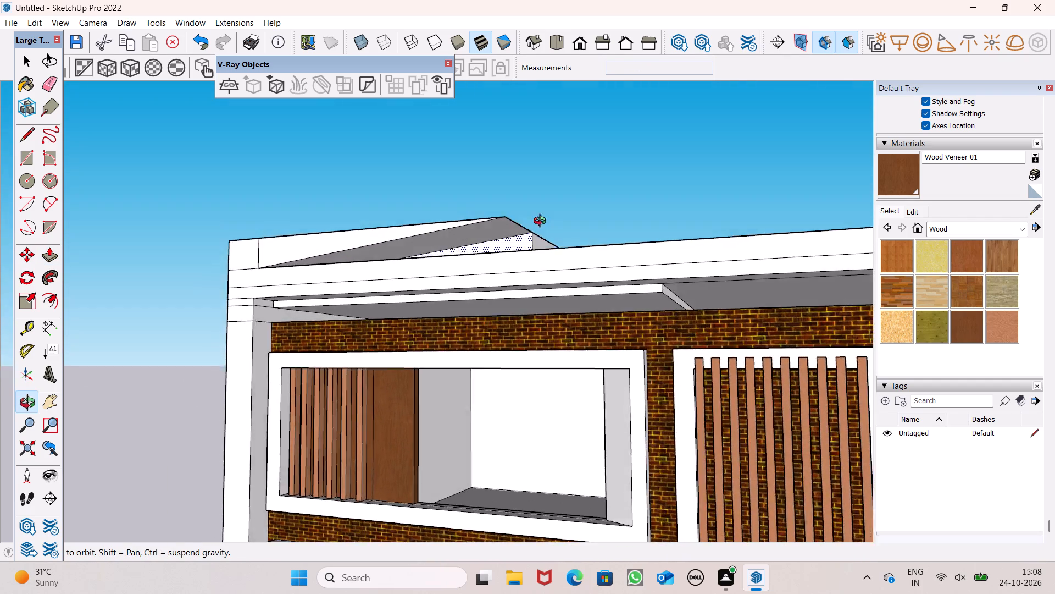
middle_click_drag(542, 222, 538, 269)
scroll(542, 263, "down", 1)
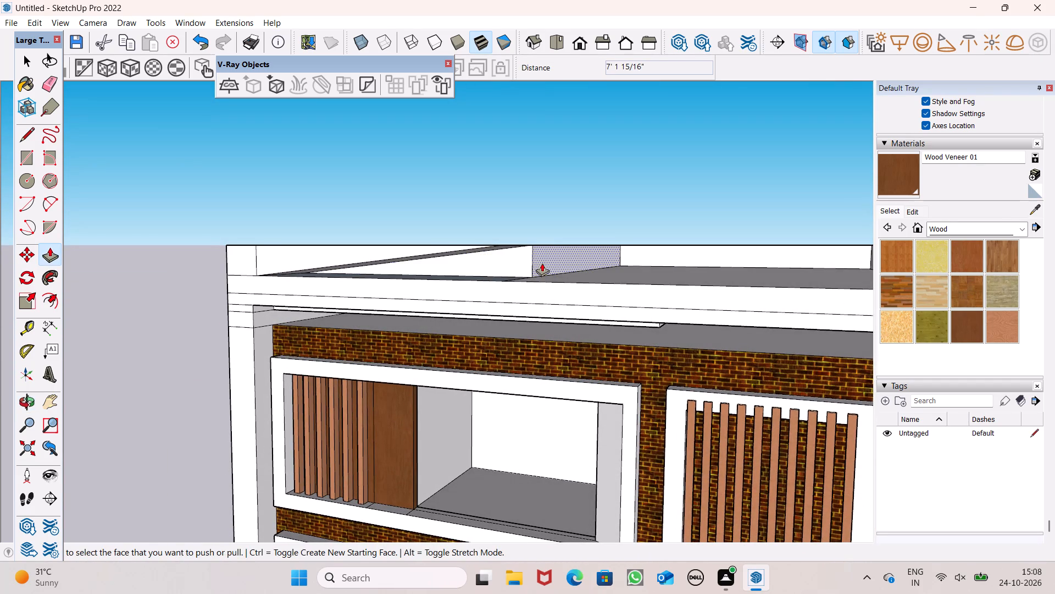
middle_click_drag(499, 285, 525, 269)
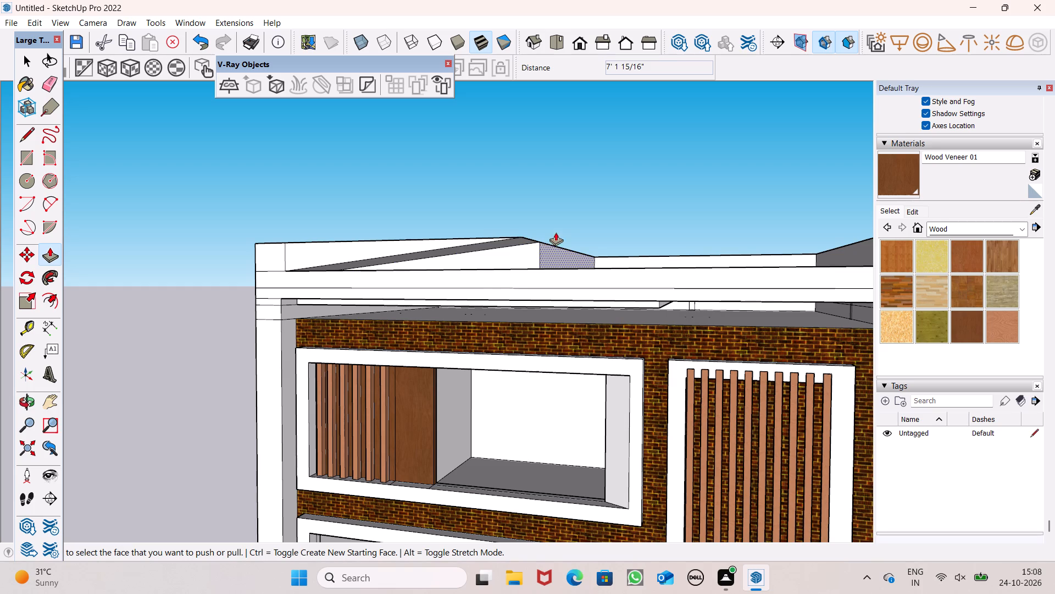
Erase the short vertical line at the diagonal's lower end on the roof block's front face.
left_click(59, 82)
scroll(182, 222, "up", 4)
left_click_drag(316, 274, 316, 274)
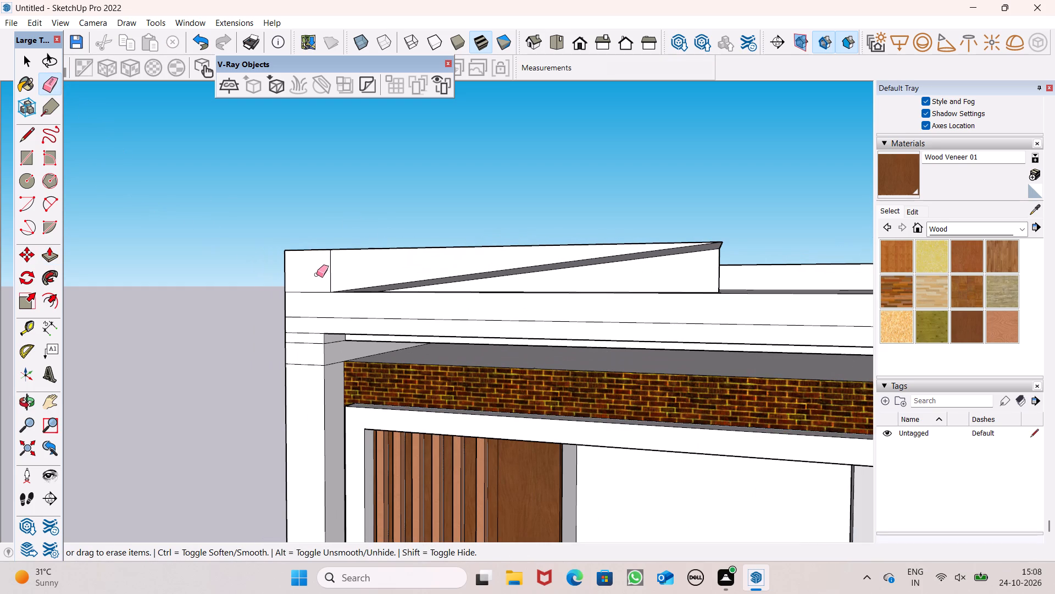
left_click_drag(316, 274, 333, 277)
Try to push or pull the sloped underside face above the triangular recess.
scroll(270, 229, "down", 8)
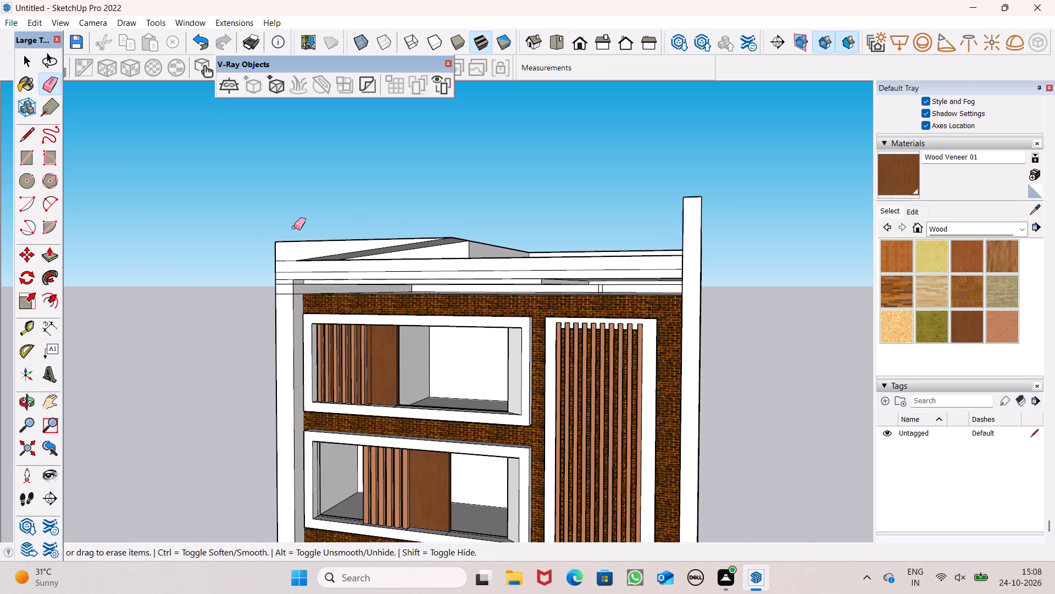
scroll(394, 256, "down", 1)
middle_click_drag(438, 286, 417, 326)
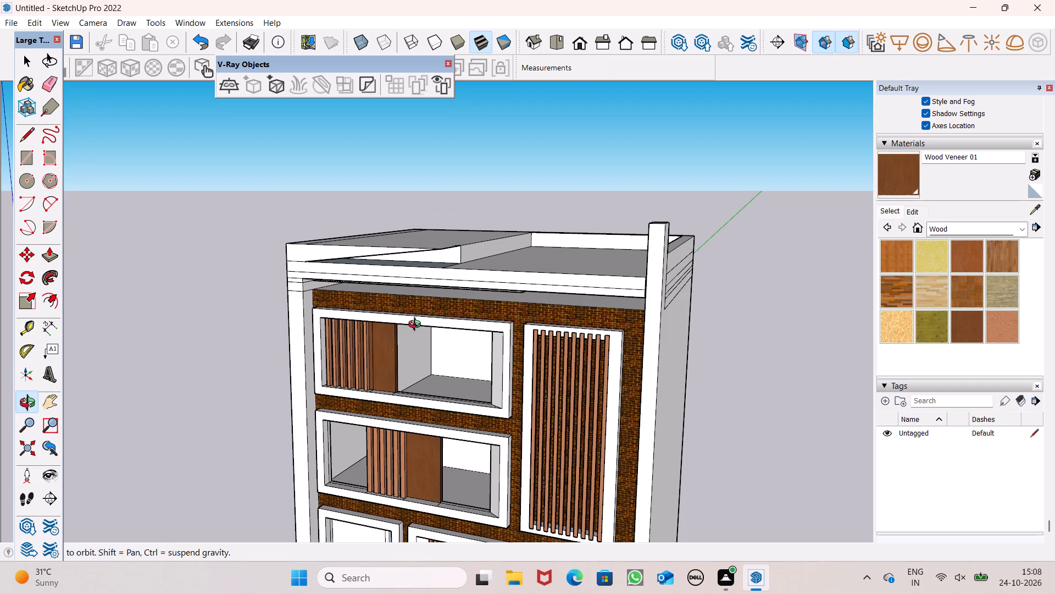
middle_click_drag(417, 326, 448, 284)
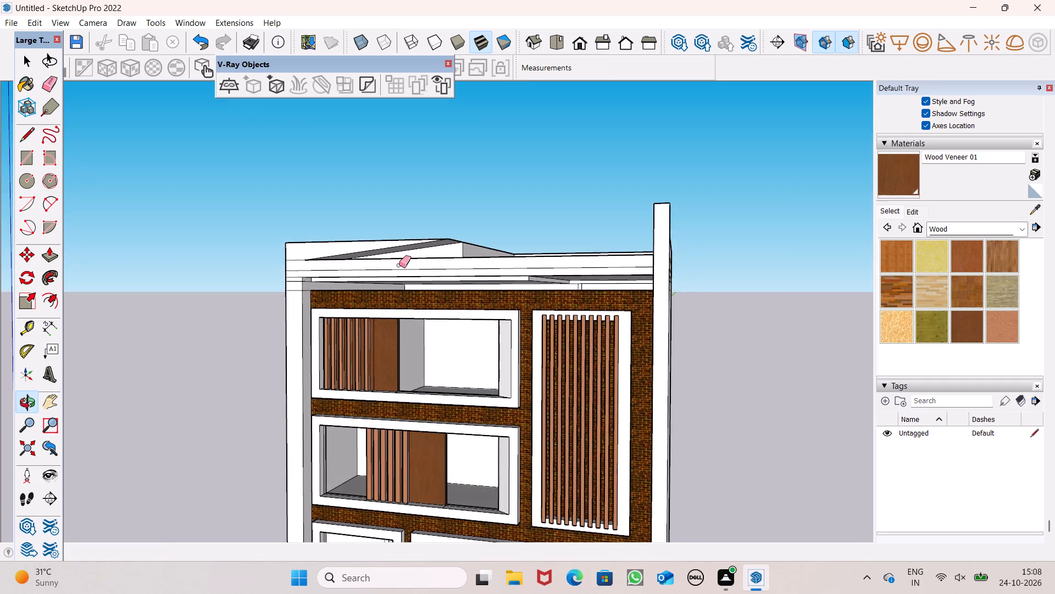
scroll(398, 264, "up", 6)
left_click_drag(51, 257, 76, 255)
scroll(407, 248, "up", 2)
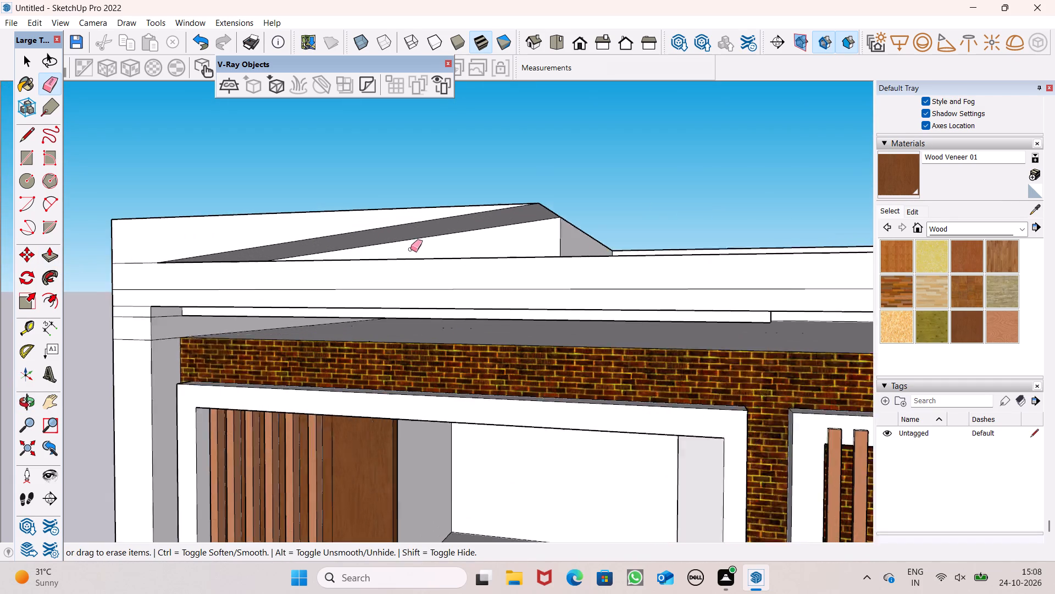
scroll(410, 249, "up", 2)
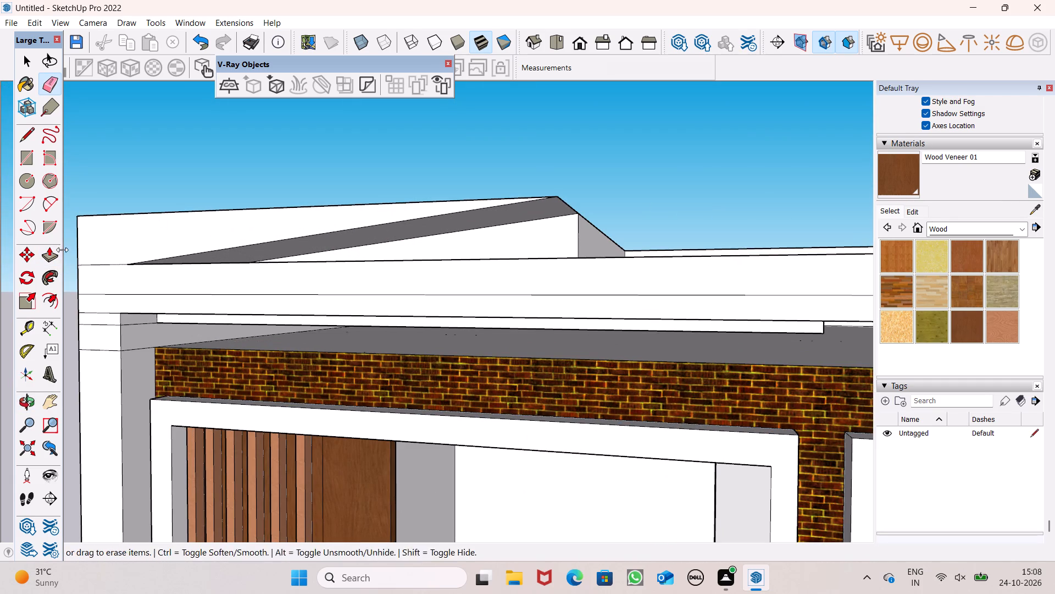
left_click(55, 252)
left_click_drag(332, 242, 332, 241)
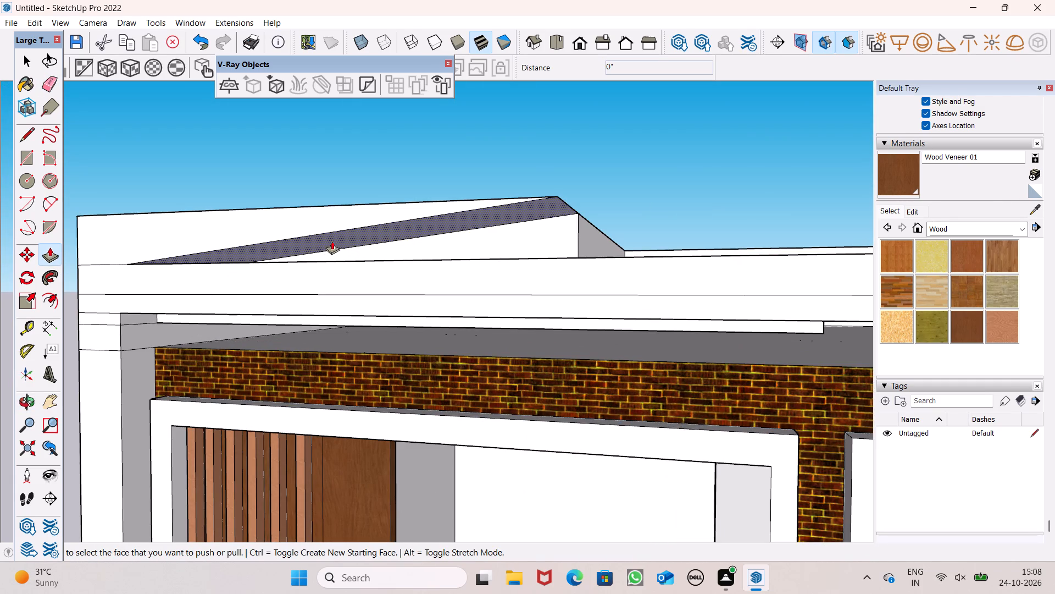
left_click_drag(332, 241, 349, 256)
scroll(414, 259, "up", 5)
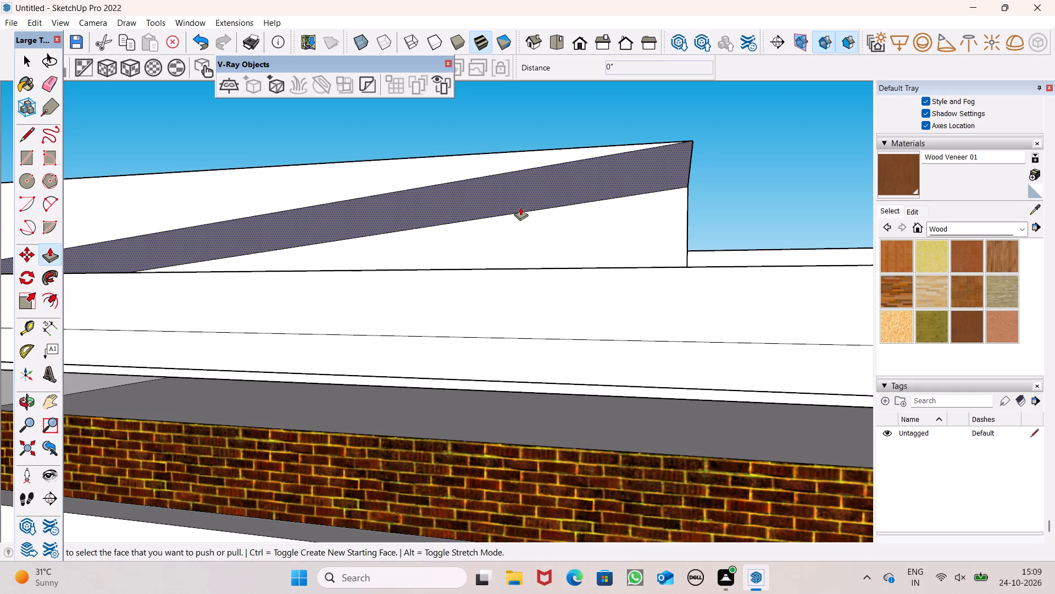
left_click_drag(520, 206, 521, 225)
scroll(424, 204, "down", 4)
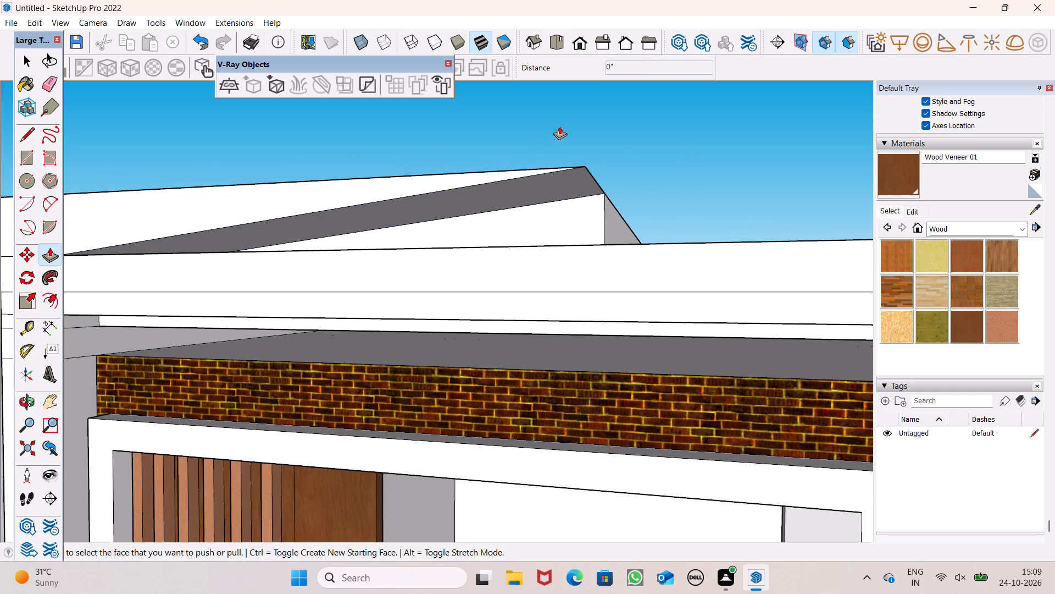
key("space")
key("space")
Pull the recessed triangular face forward about 1' 11" to make the recess shallower.
scroll(696, 166, "down", 11)
middle_click_drag(603, 183, 615, 294)
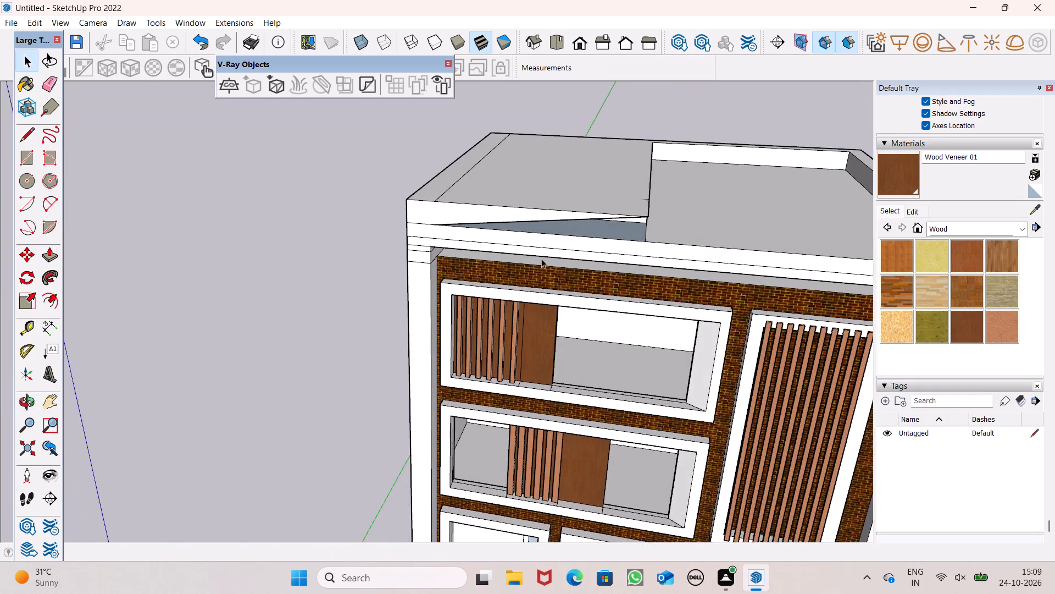
scroll(505, 241, "down", 4)
scroll(543, 242, "up", 4)
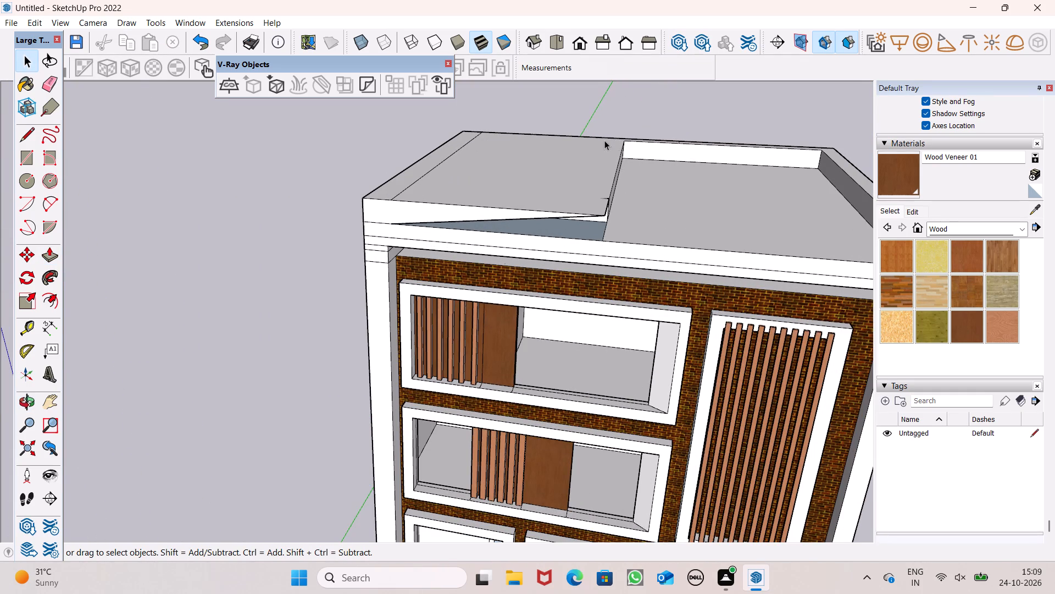
scroll(517, 127, "down", 1)
middle_click_drag(516, 123, 339, 80)
left_click_drag(53, 257, 58, 255)
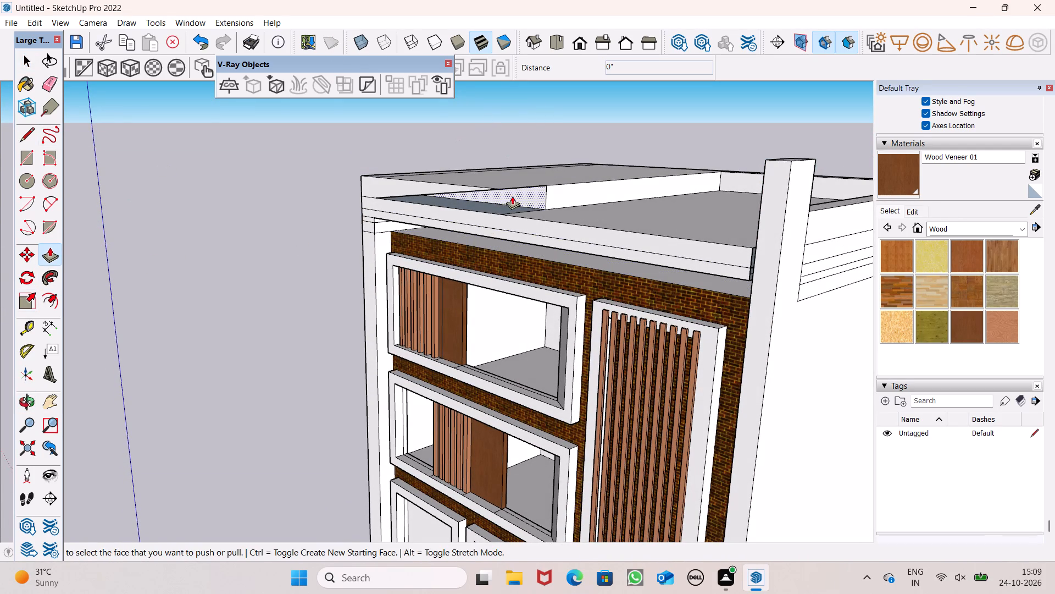
scroll(512, 204, "up", 2)
left_click_drag(537, 194, 518, 201)
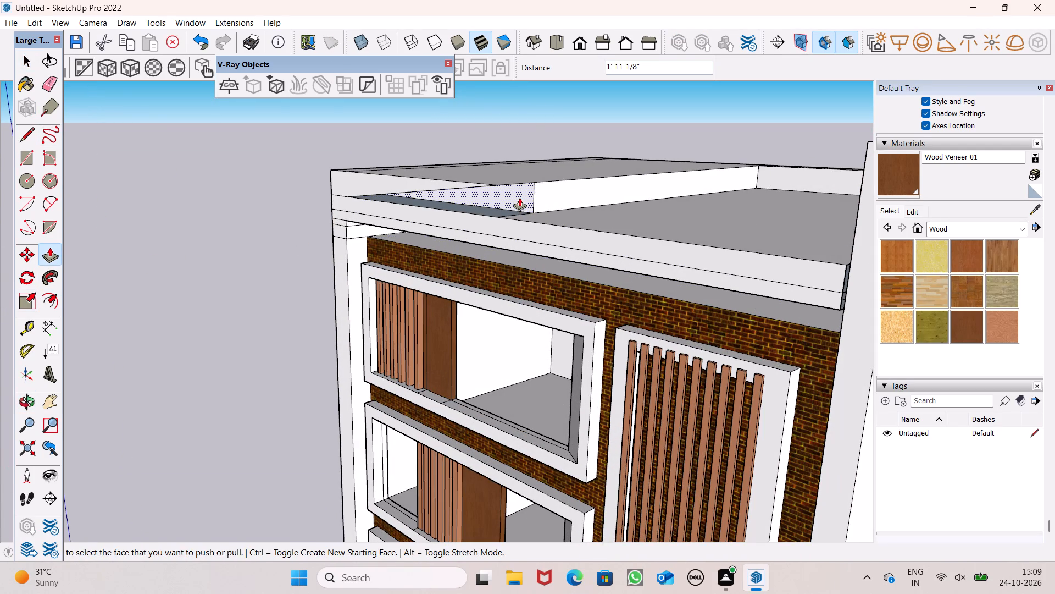
Examine the whole building's front facade with the reshaped roof block.
scroll(519, 173, "down", 4)
middle_click_drag(501, 193, 757, 196)
scroll(575, 184, "down", 4)
key("space")
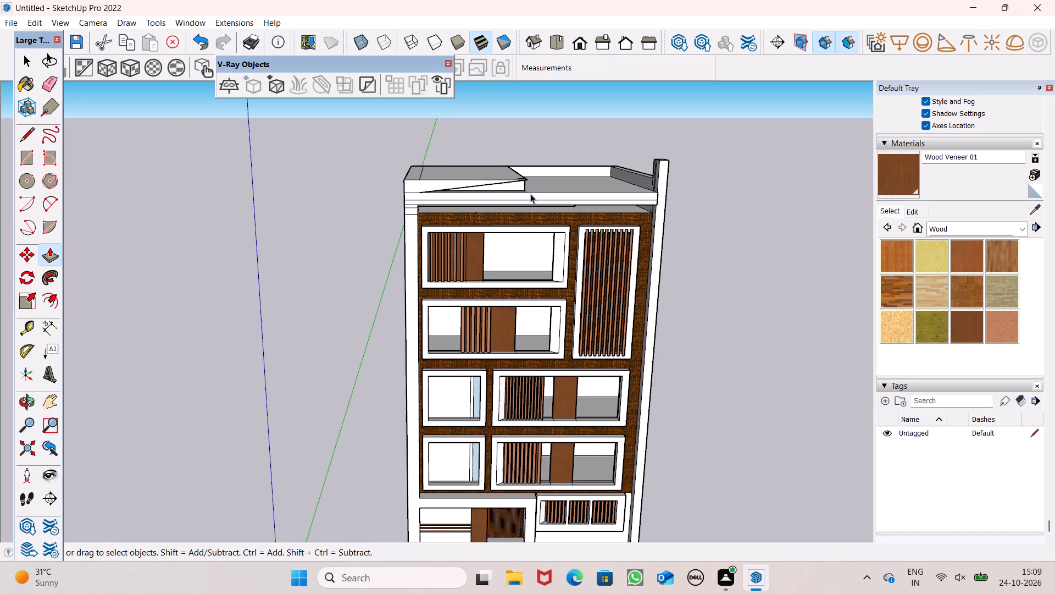
scroll(510, 174, "down", 4)
middle_click_drag(592, 178, 603, 116)
scroll(681, 210, "down", 2)
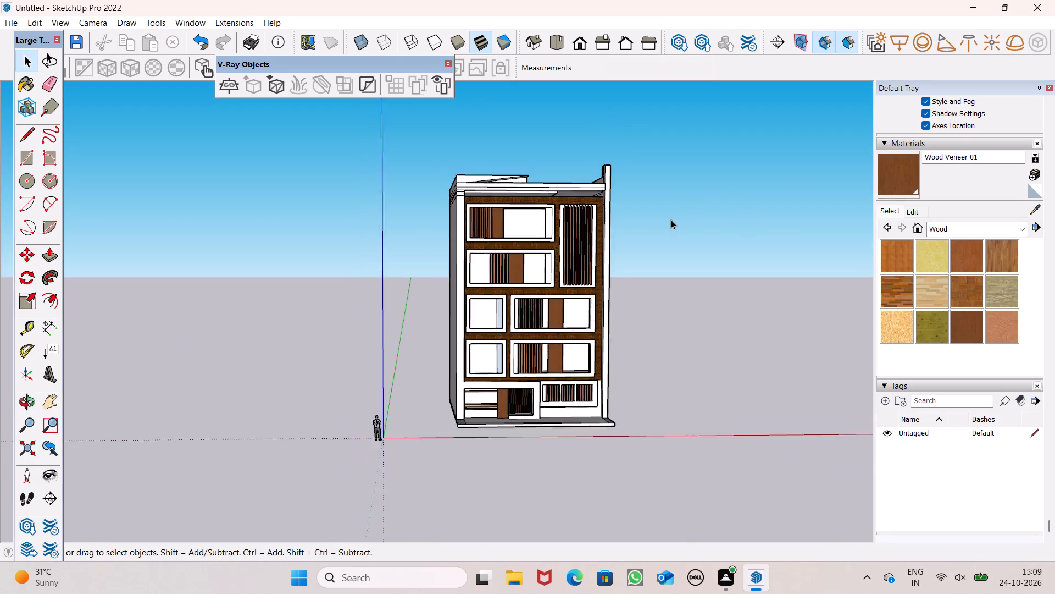
Erase the two stray vertical lines on the inner face of the roof's corner pillar.
scroll(671, 219, "down", 3)
scroll(659, 174, "up", 7)
scroll(581, 173, "up", 4)
scroll(581, 173, "down", 2)
middle_click_drag(596, 179, 603, 246)
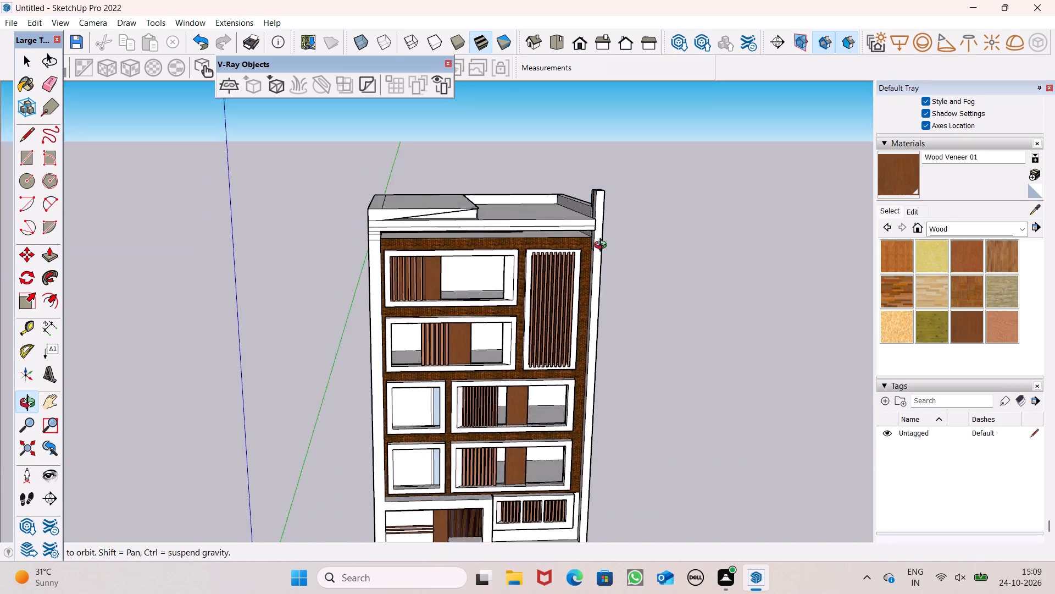
middle_click_drag(603, 246, 651, 452)
scroll(583, 281, "up", 5)
scroll(552, 250, "down", 4)
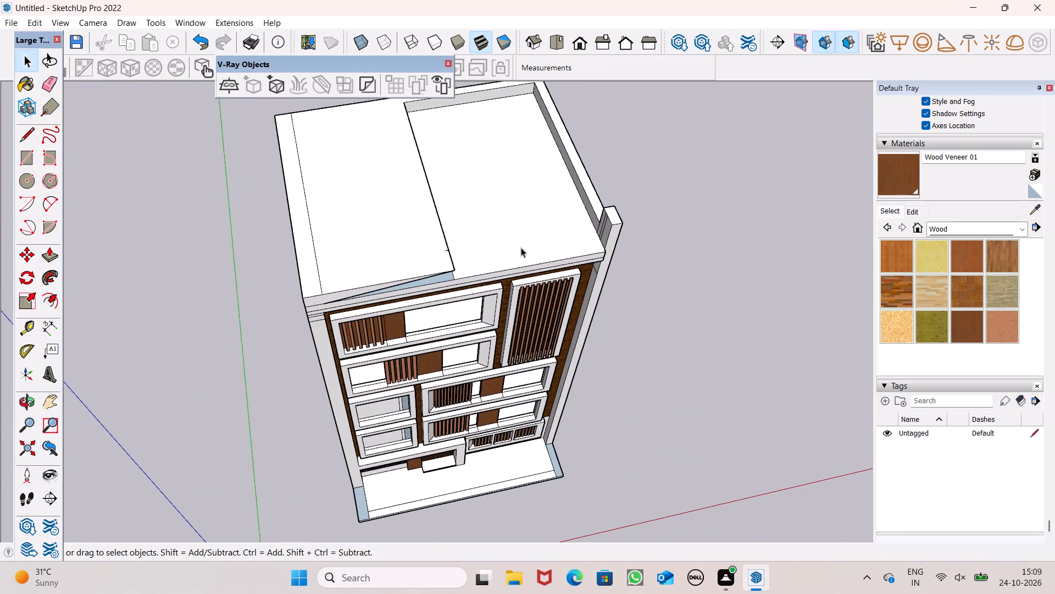
left_click(54, 86)
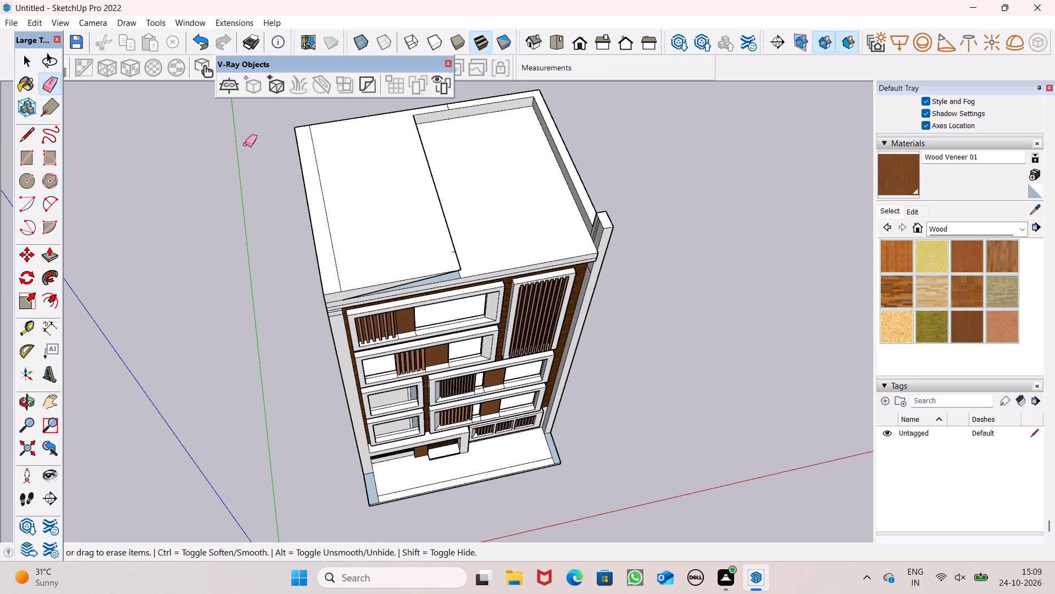
scroll(246, 144, "down", 2)
middle_click_drag(263, 159, 512, 100)
scroll(475, 111, "up", 4)
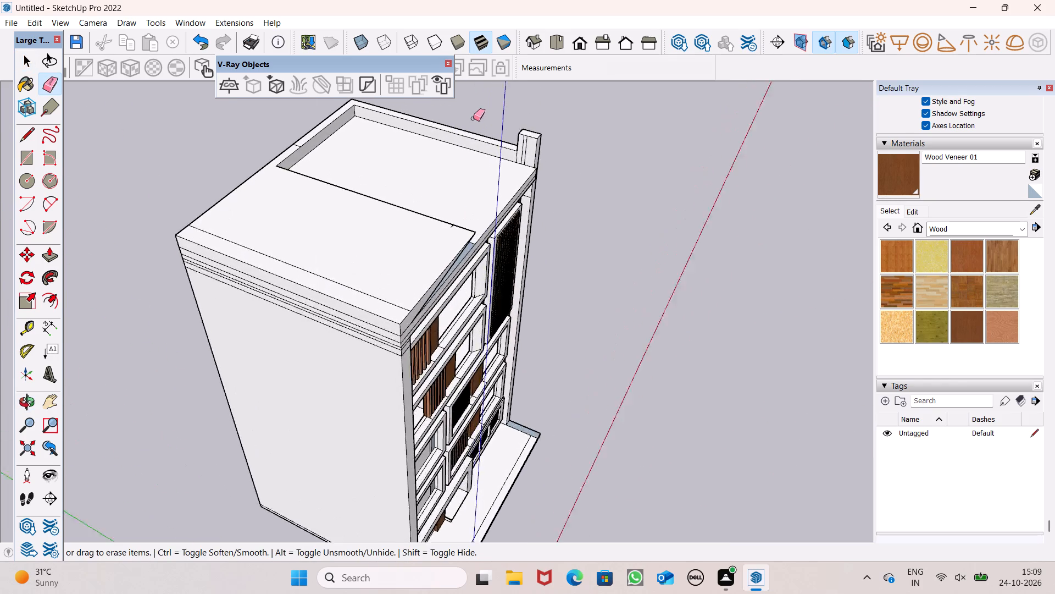
scroll(473, 118, "up", 6)
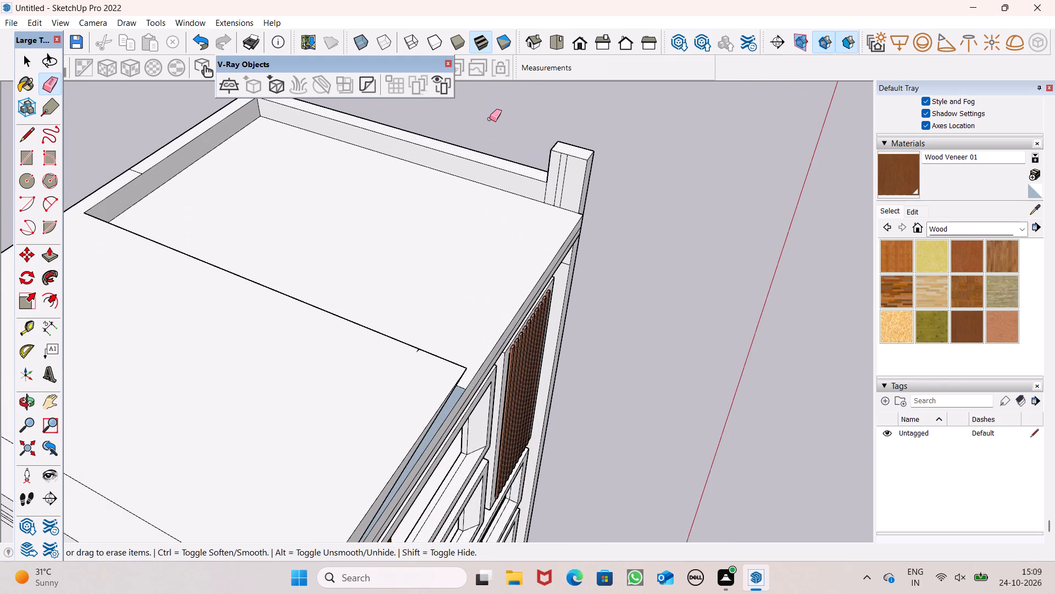
scroll(501, 123, "up", 5)
scroll(580, 208, "up", 4)
left_click_drag(600, 222, 601, 222)
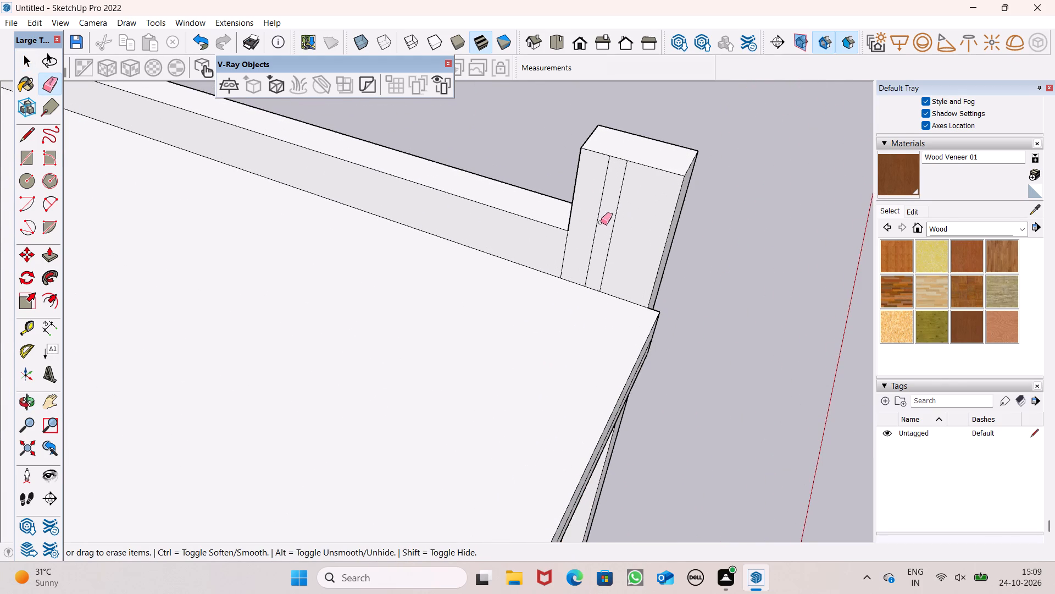
left_click_drag(601, 222, 588, 224)
Erase the short line crossing the top of the roof's rear parapet.
scroll(589, 202, "down", 9)
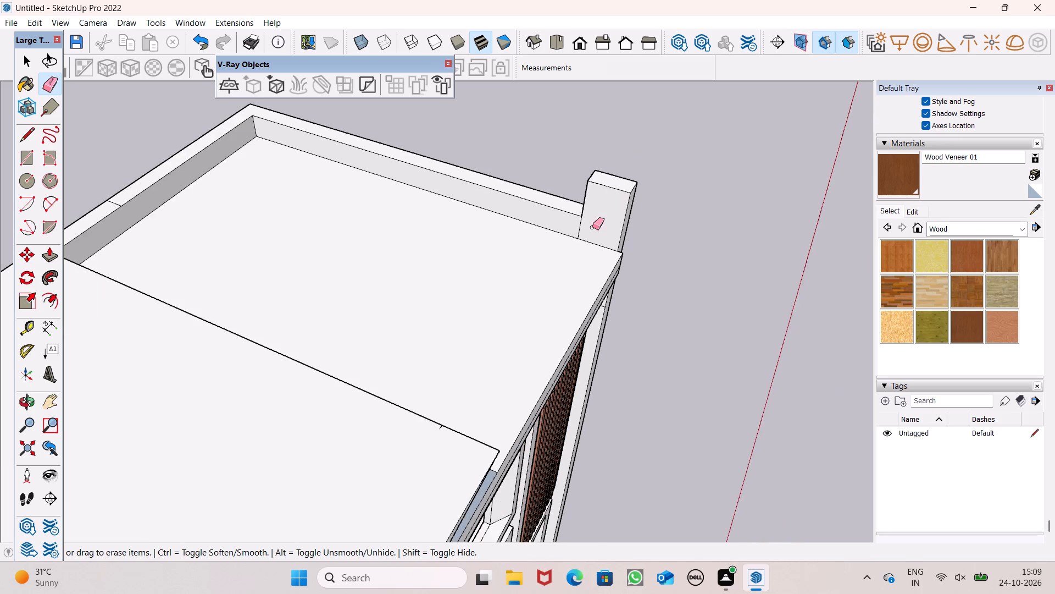
scroll(587, 213, "down", 3)
scroll(522, 193, "down", 4)
middle_click_drag(526, 193, 457, 174)
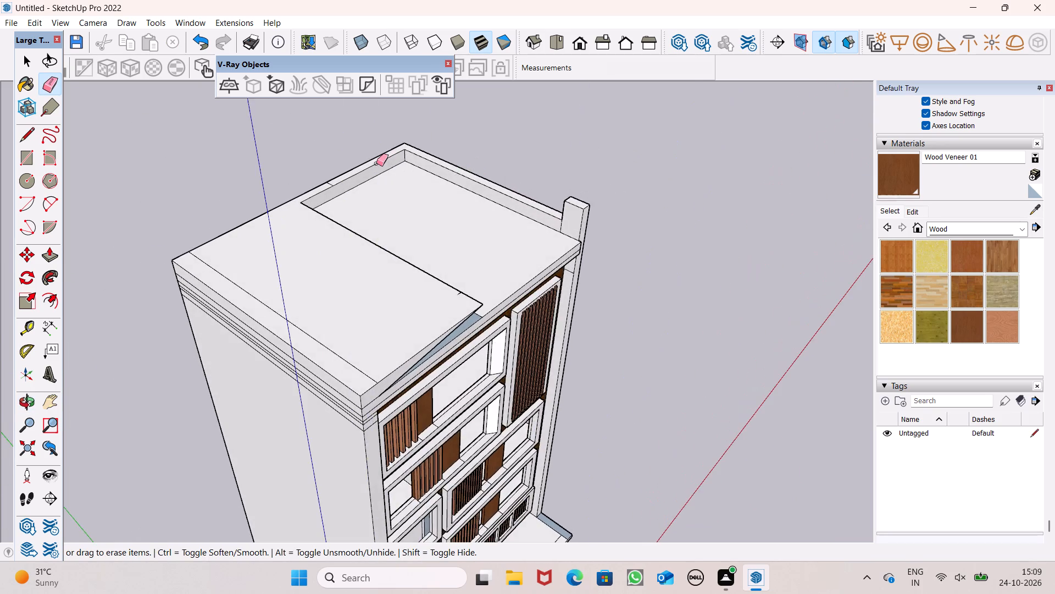
scroll(376, 163, "up", 5)
scroll(312, 181, "up", 4)
left_click_drag(305, 195, 293, 199)
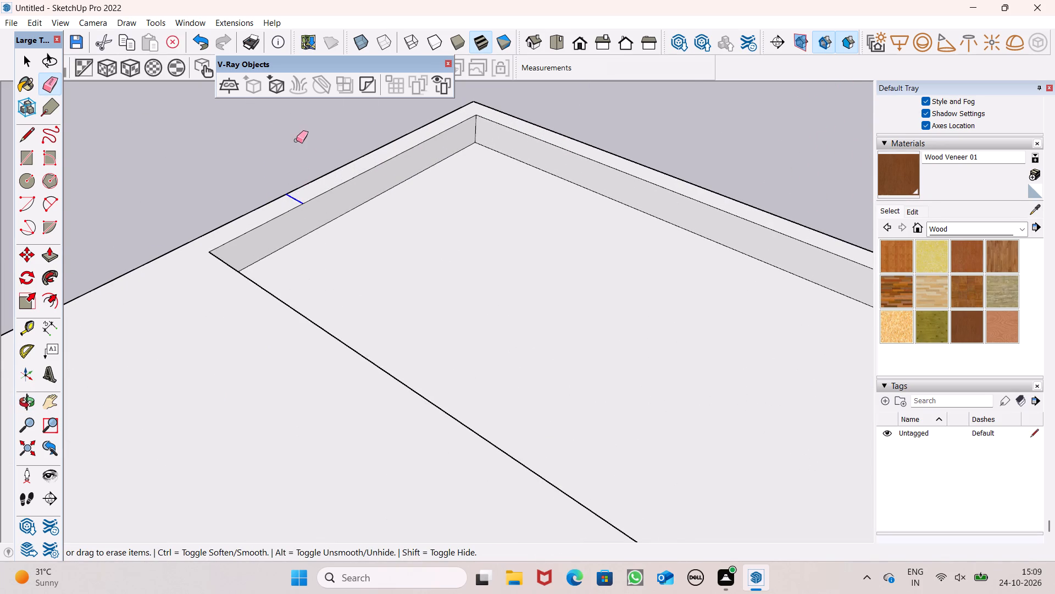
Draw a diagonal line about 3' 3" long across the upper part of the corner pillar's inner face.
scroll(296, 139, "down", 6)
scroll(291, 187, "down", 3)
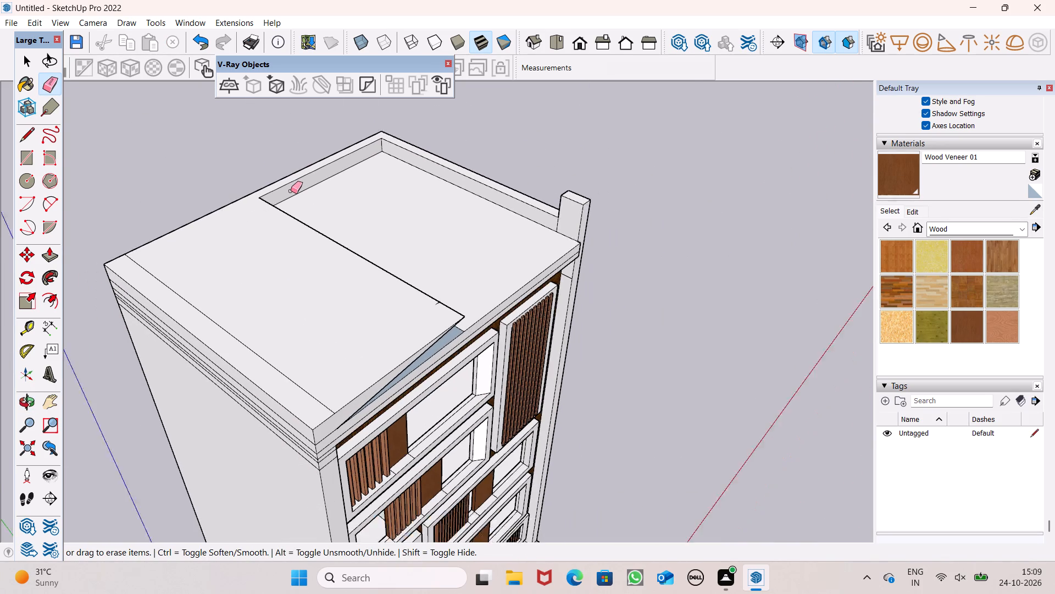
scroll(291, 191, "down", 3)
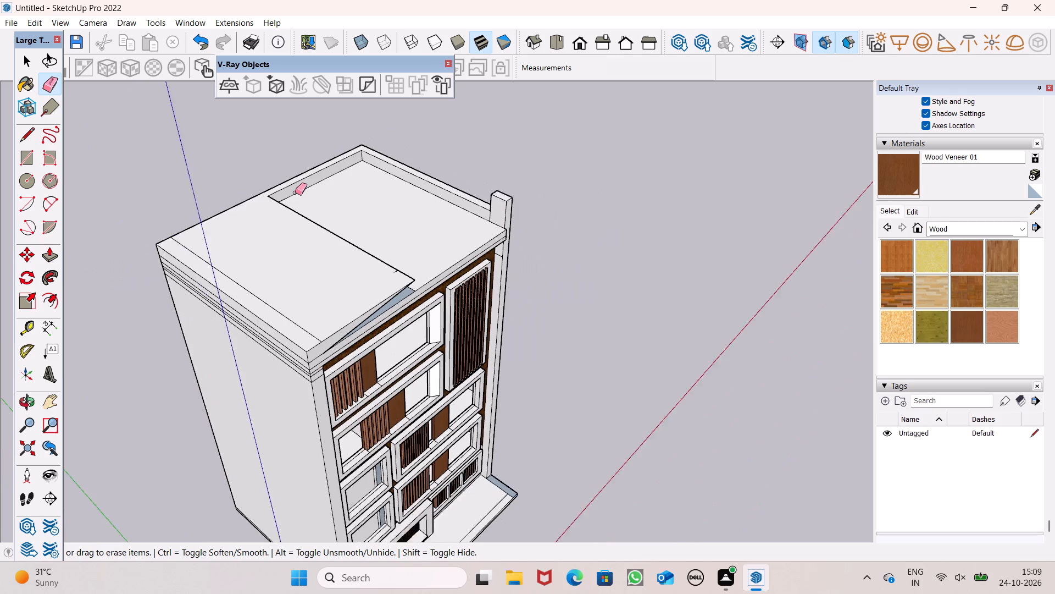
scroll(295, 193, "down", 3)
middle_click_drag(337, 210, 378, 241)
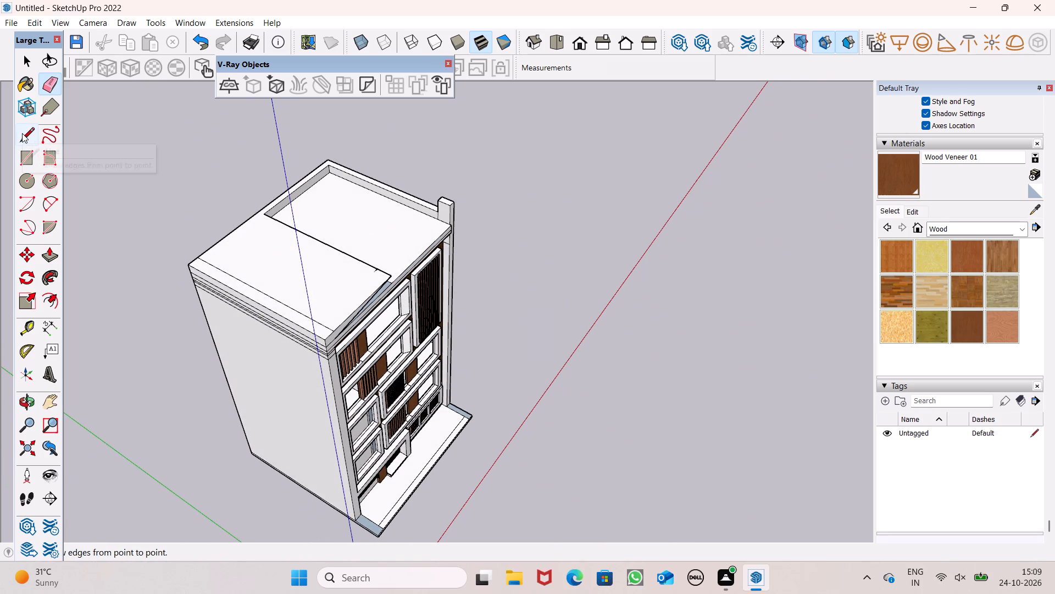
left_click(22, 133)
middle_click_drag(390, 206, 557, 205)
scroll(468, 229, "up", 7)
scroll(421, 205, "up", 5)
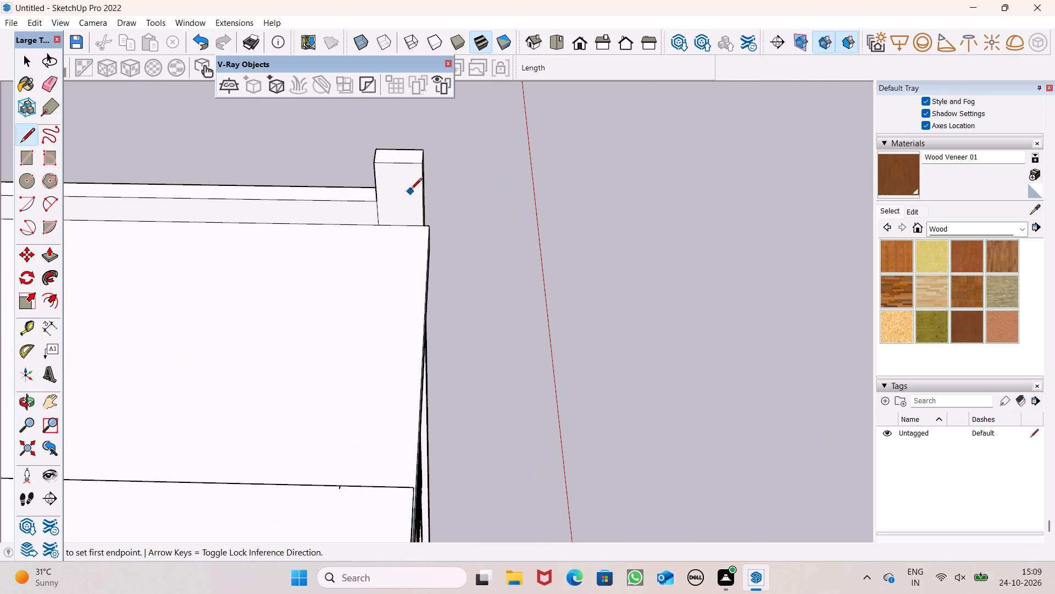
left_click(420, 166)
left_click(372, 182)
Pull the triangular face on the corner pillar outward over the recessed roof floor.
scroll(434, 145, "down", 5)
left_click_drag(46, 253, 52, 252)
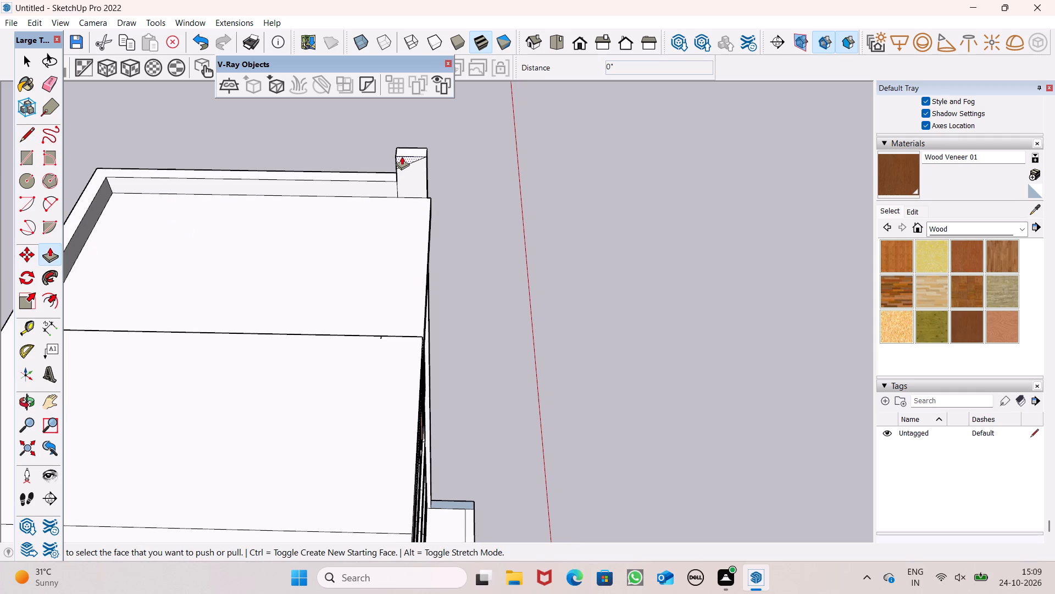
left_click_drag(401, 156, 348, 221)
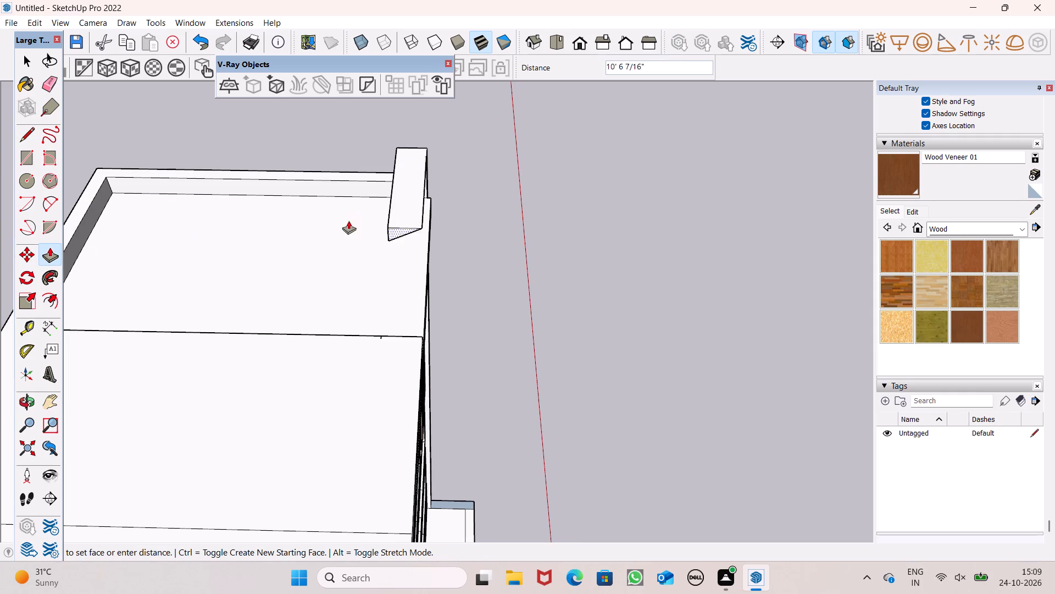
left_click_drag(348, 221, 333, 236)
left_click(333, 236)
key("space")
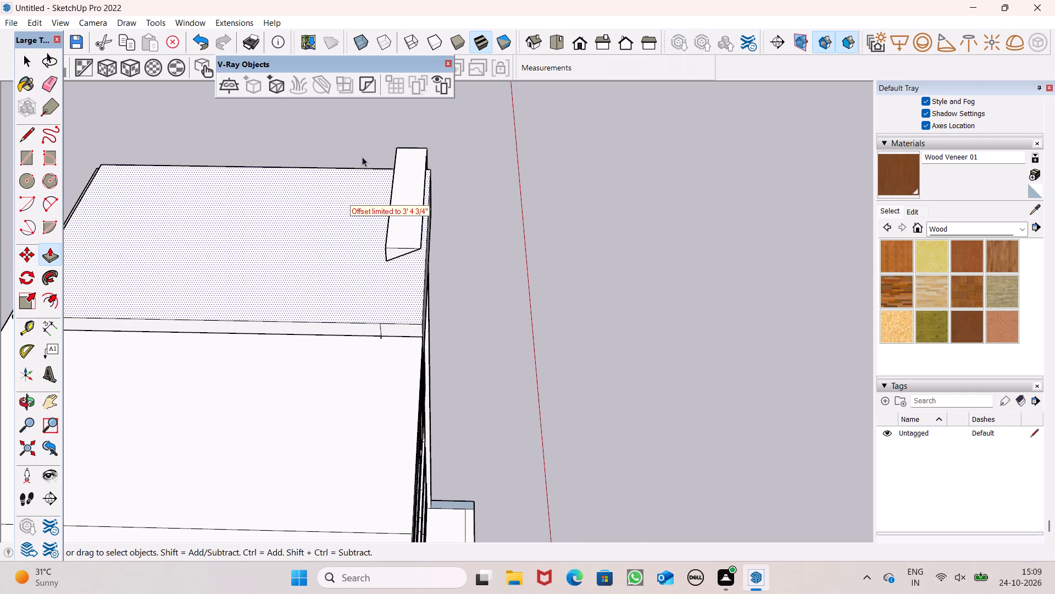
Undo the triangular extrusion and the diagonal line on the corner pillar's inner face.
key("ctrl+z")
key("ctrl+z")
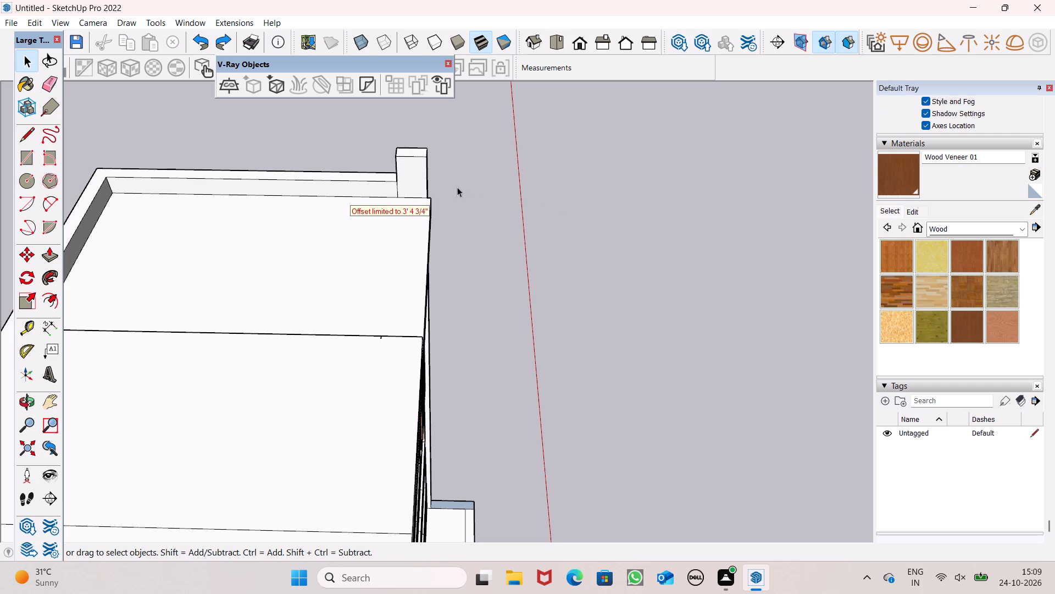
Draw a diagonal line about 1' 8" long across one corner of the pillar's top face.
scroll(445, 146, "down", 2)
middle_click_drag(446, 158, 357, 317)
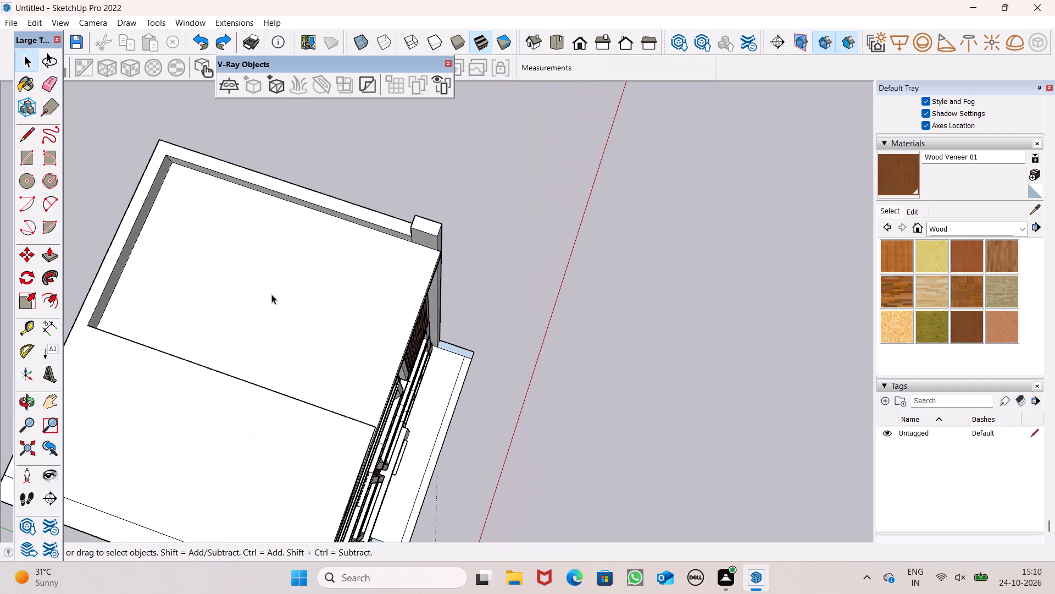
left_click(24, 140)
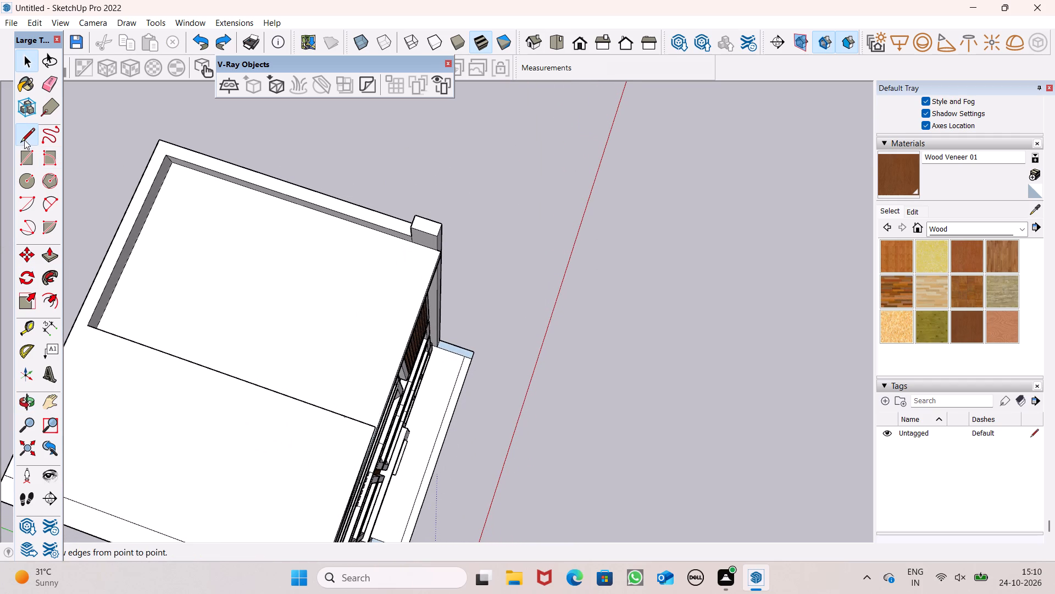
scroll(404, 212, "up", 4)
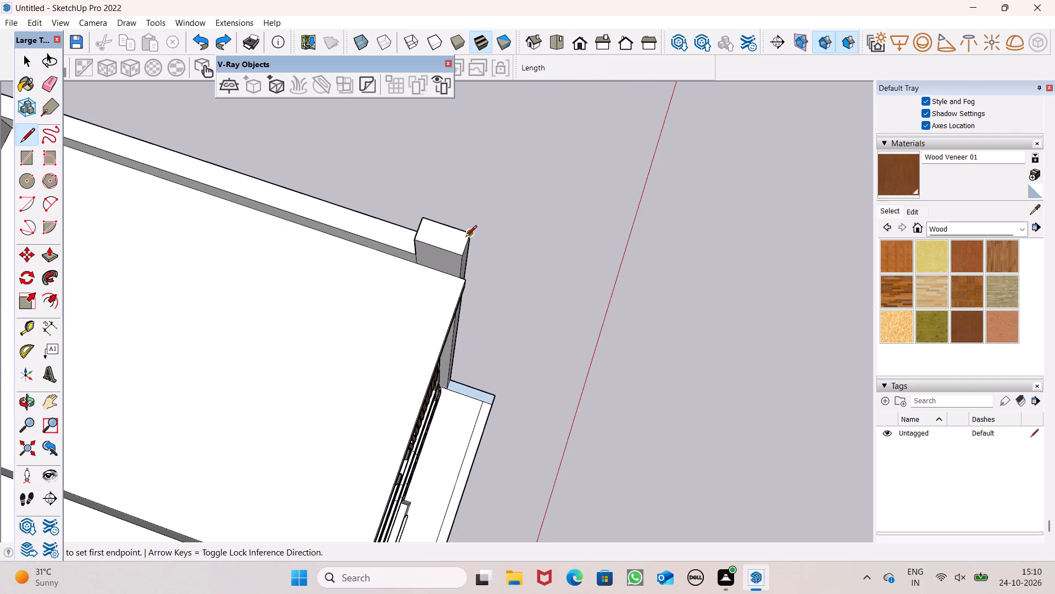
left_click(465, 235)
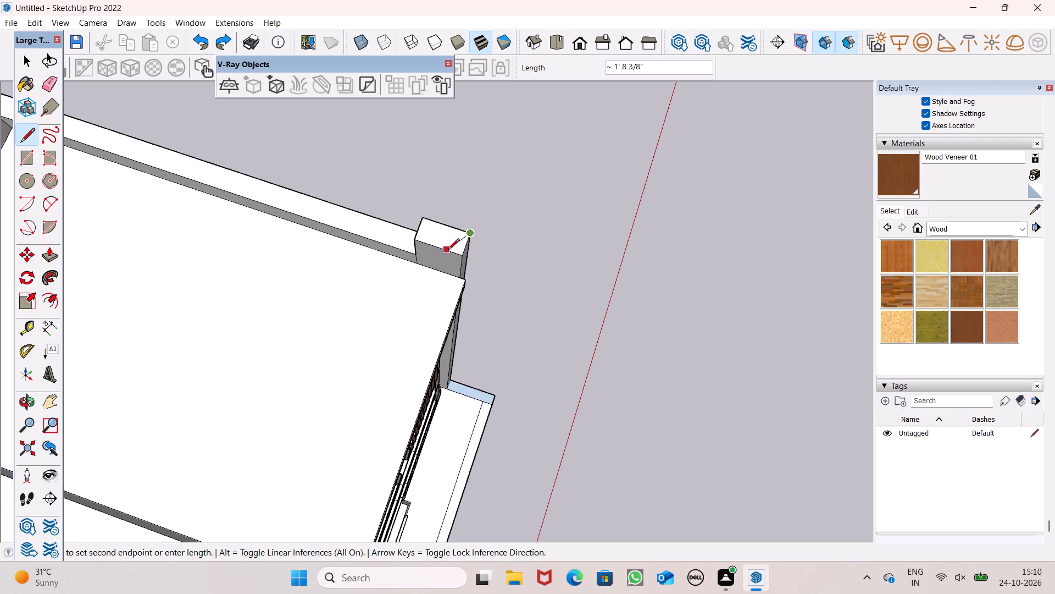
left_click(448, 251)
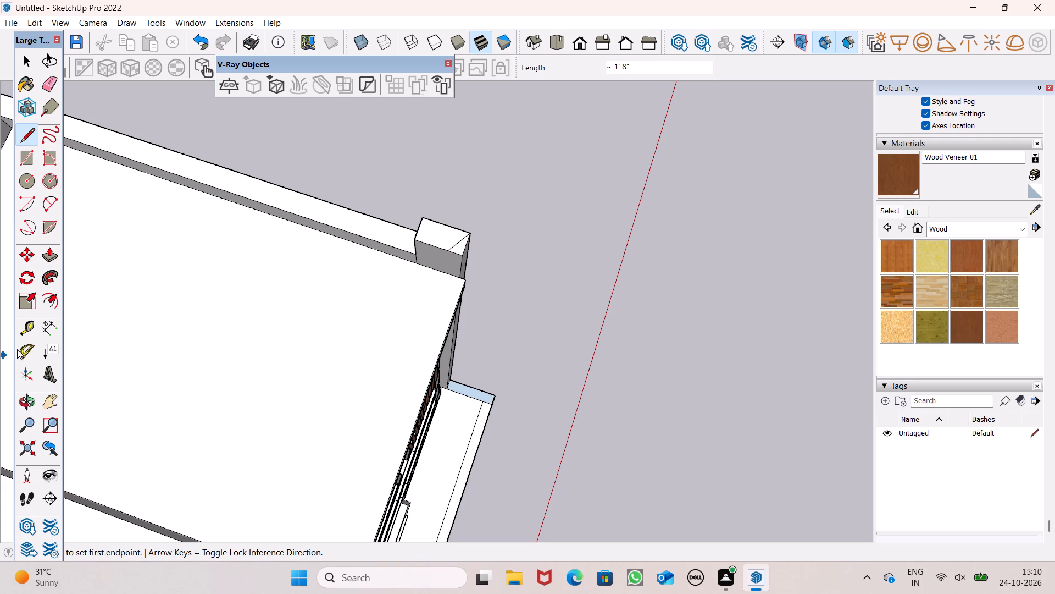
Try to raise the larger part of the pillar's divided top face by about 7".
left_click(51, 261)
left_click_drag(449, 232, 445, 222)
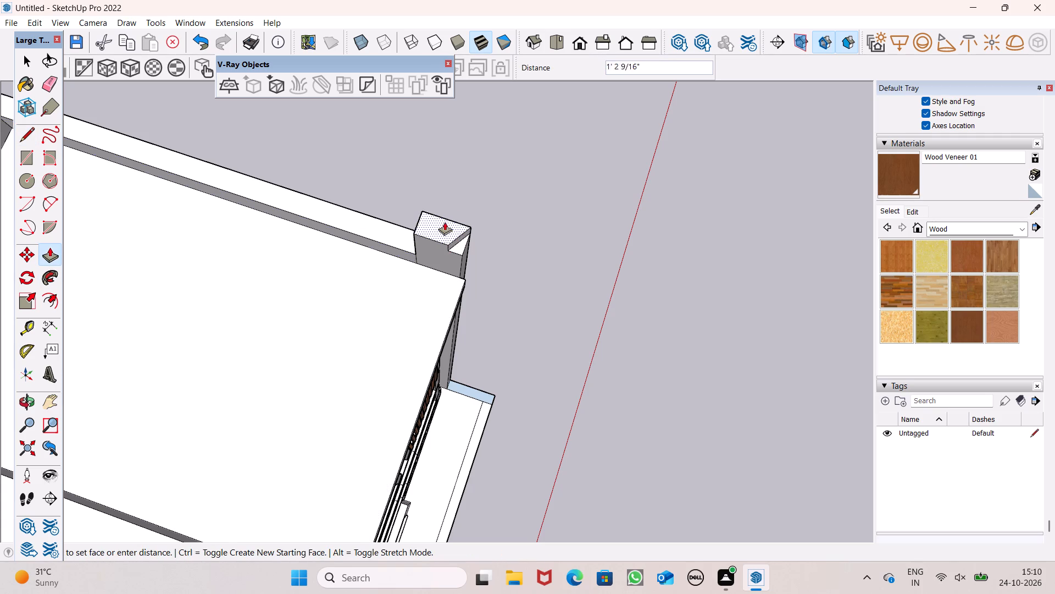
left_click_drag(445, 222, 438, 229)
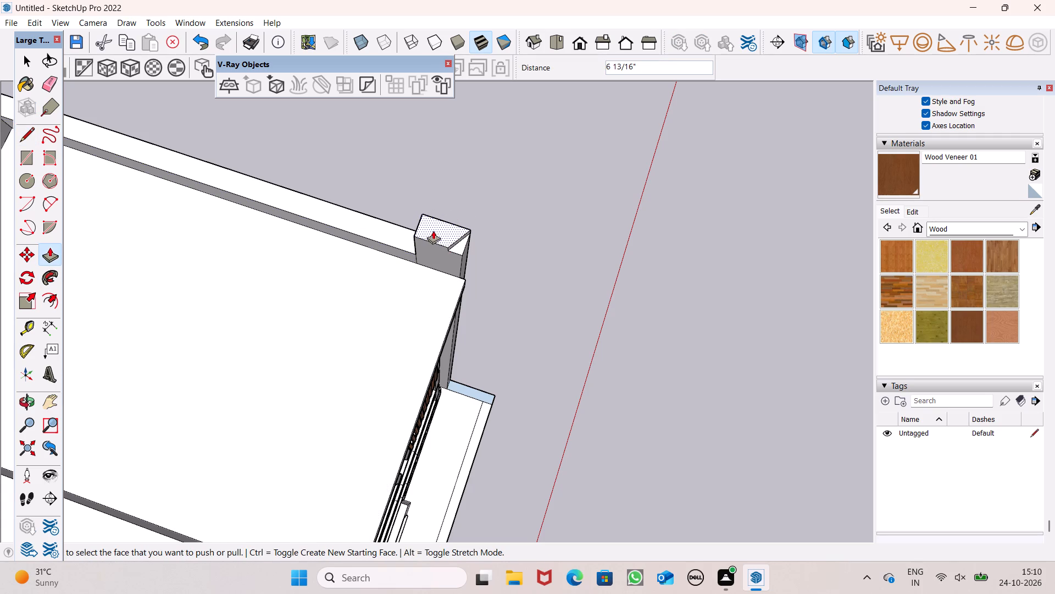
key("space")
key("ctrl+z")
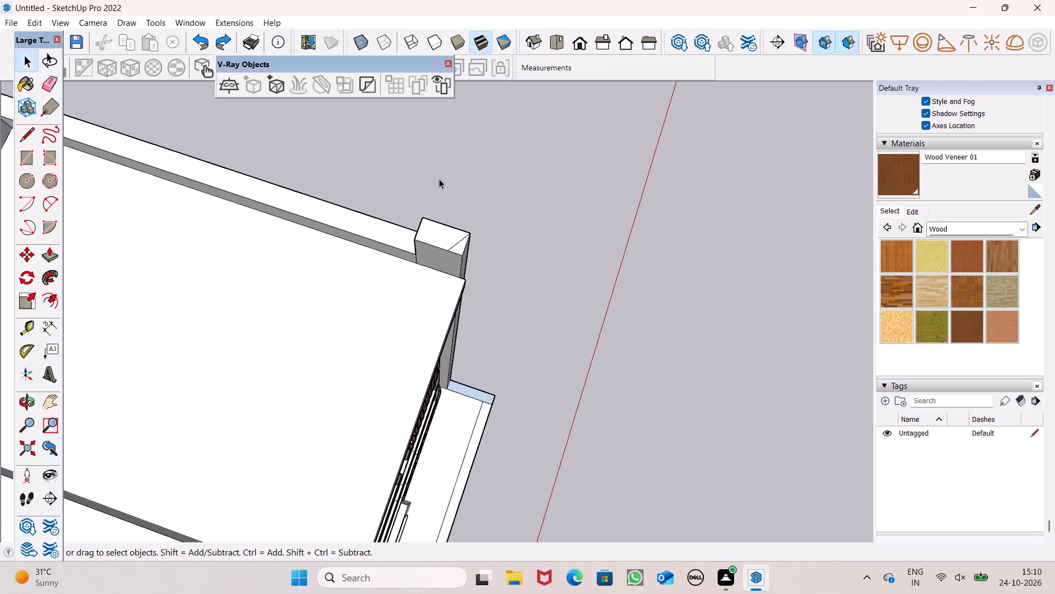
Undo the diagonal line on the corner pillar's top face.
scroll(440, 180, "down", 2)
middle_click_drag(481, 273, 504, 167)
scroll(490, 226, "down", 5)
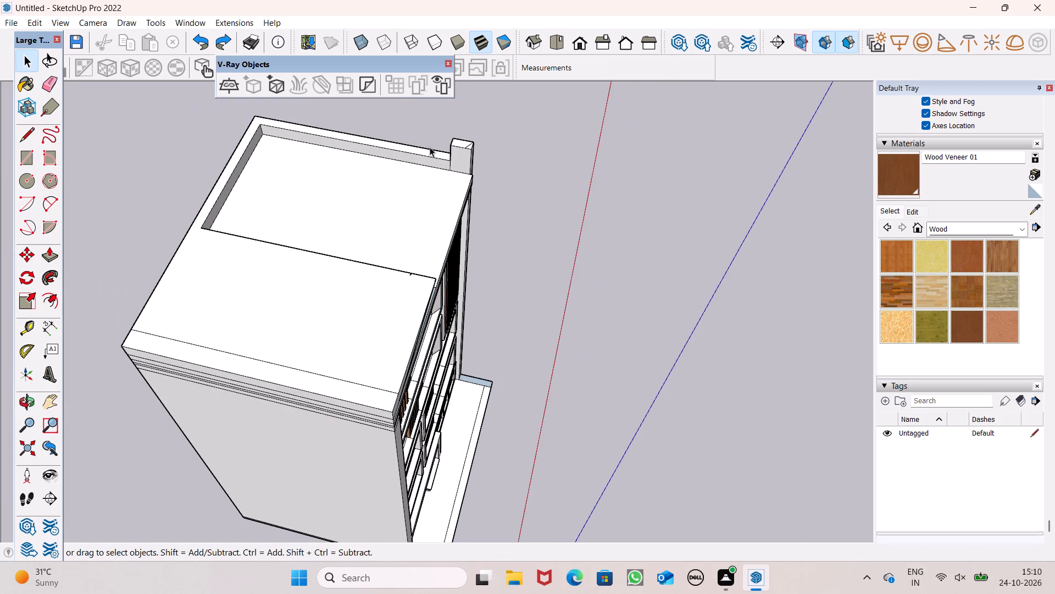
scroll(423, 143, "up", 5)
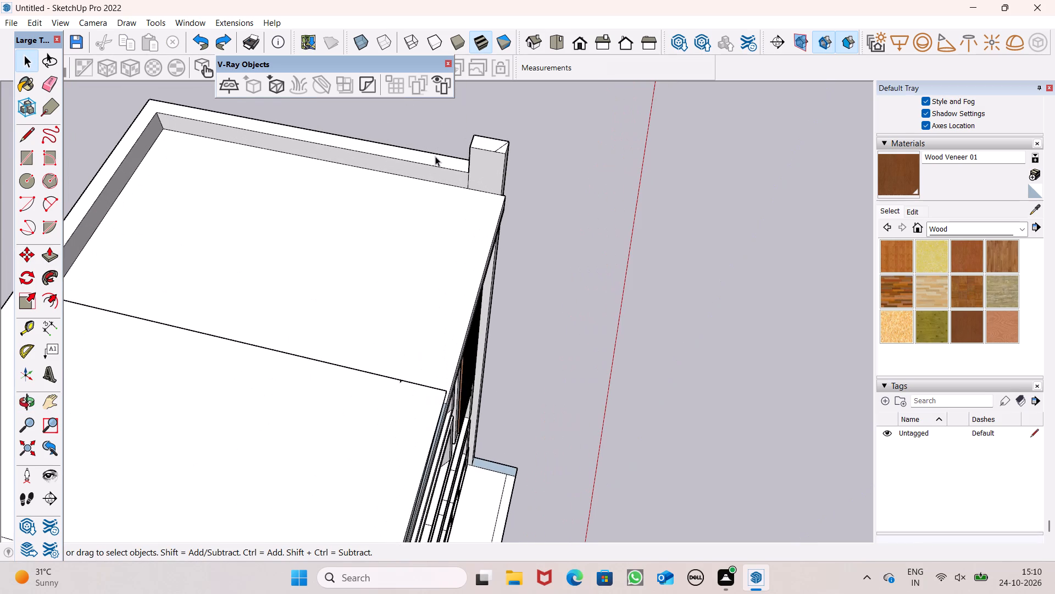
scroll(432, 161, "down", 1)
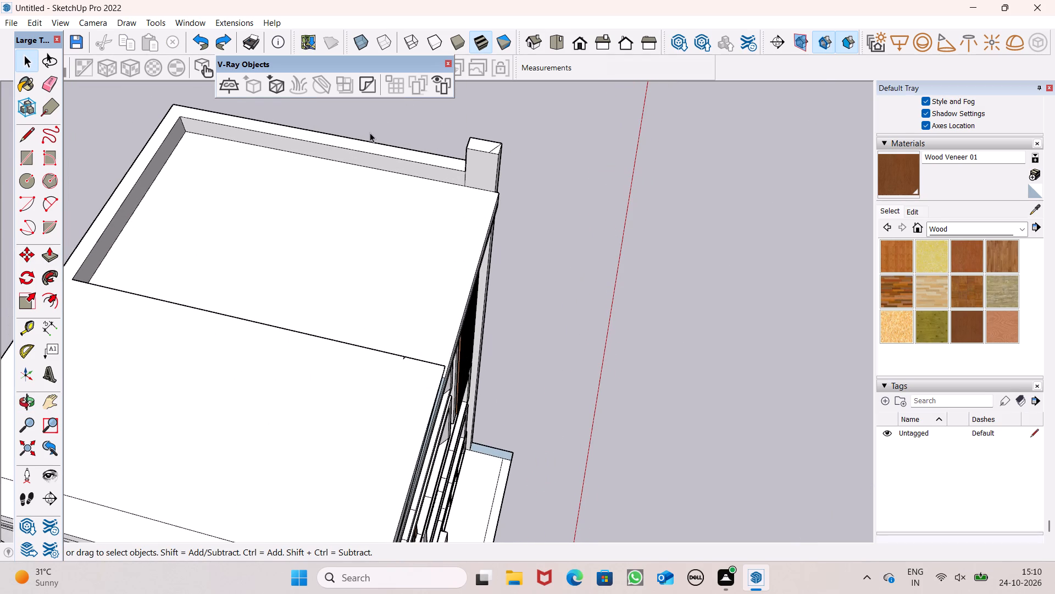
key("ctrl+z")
Raise the top face of the roof's corner pillar by about 1' 9 9/16".
left_click_drag(32, 130, 41, 128)
scroll(364, 182, "down", 1)
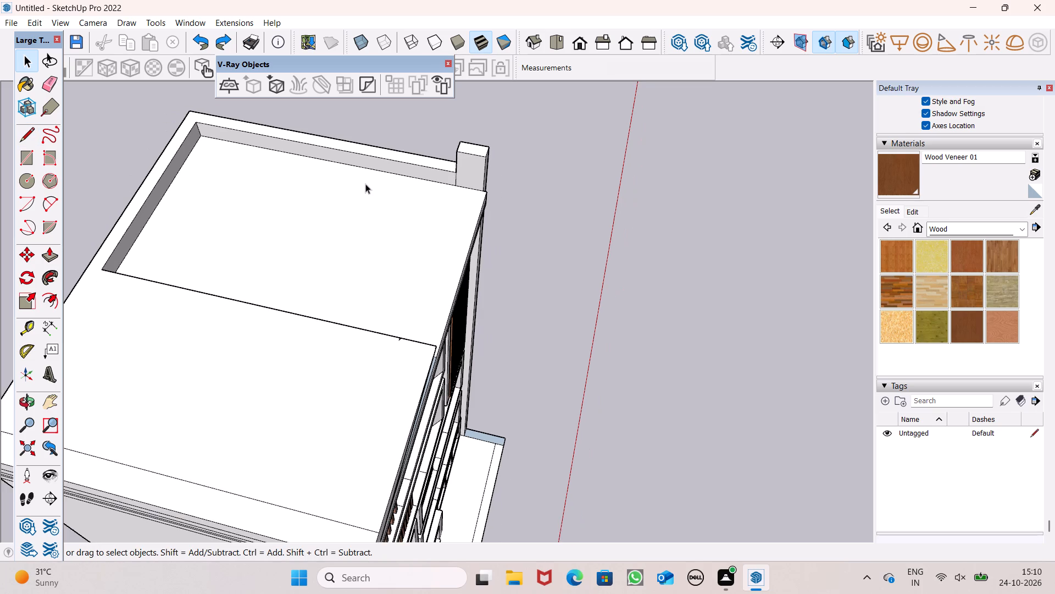
middle_click_drag(400, 169, 386, 157)
scroll(408, 142, "down", 2)
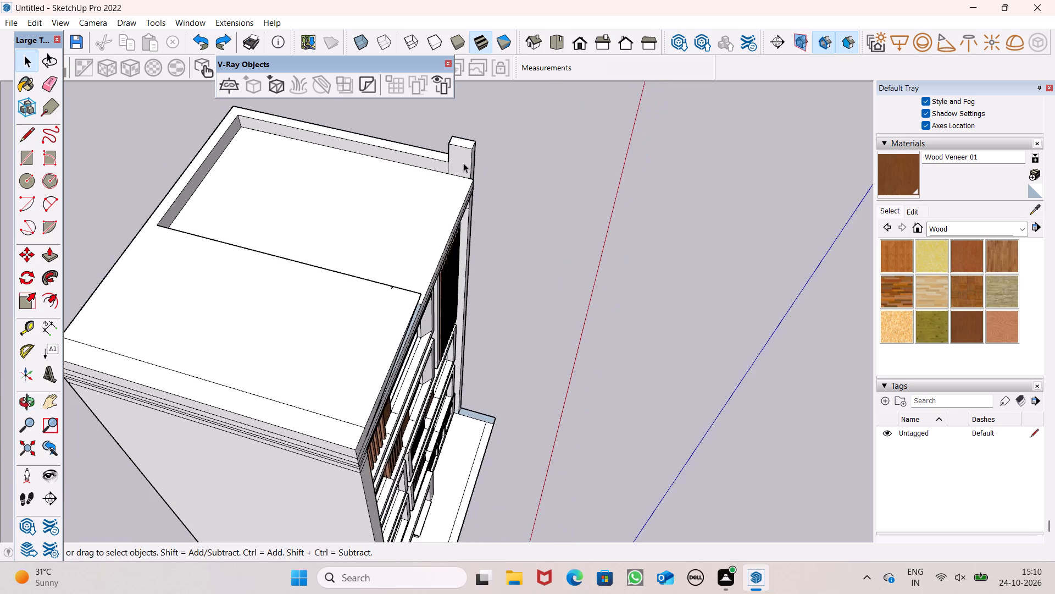
middle_click_drag(518, 202, 225, 110)
scroll(249, 206, "down", 3)
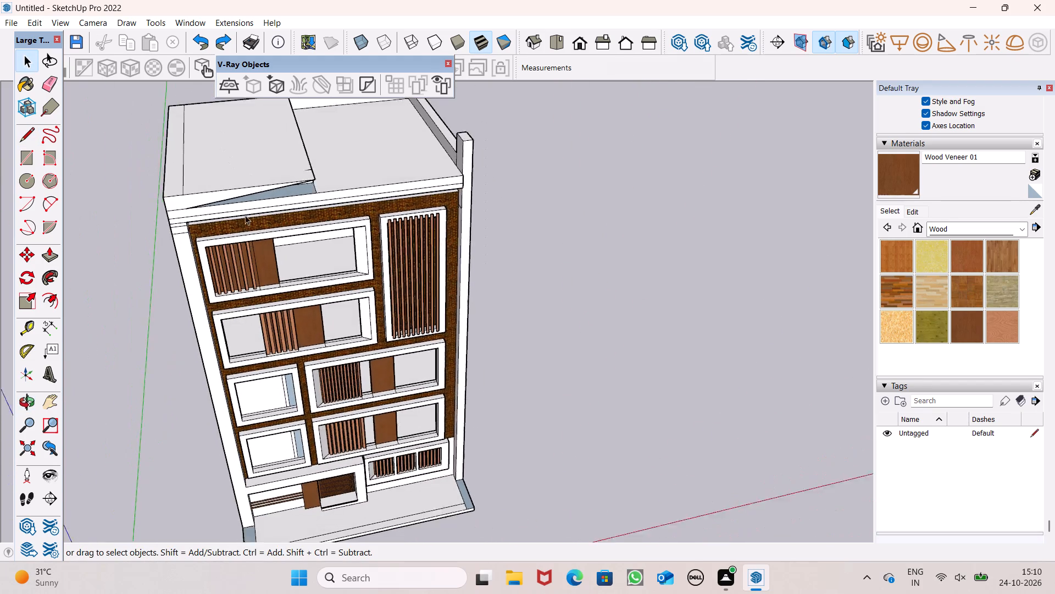
scroll(245, 215, "down", 3)
scroll(351, 121, "up", 5)
scroll(403, 185, "up", 6)
scroll(372, 216, "down", 6)
scroll(390, 168, "up", 4)
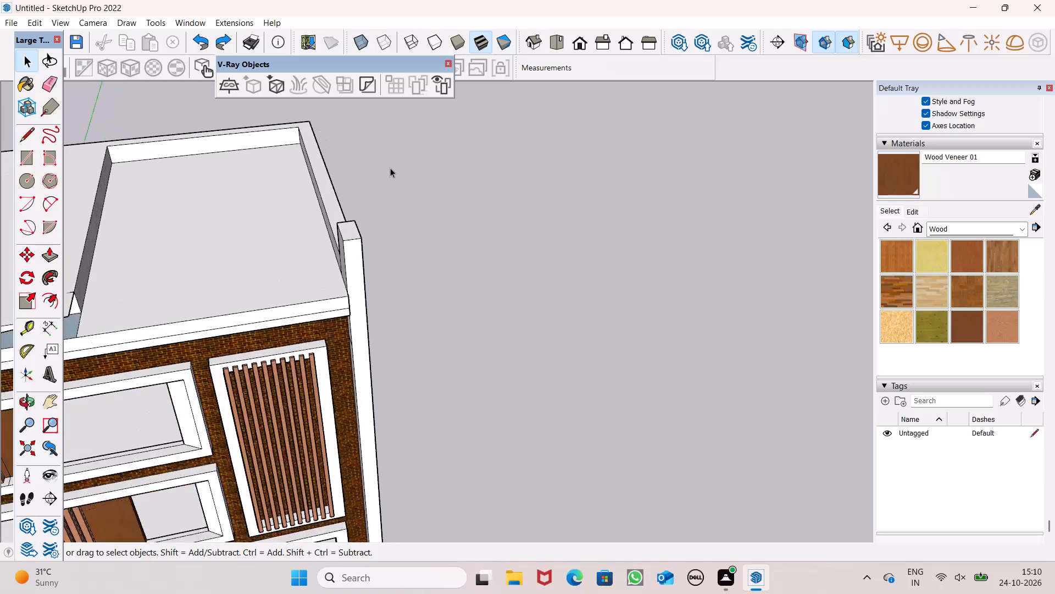
scroll(390, 168, "up", 2)
left_click_drag(51, 258, 59, 256)
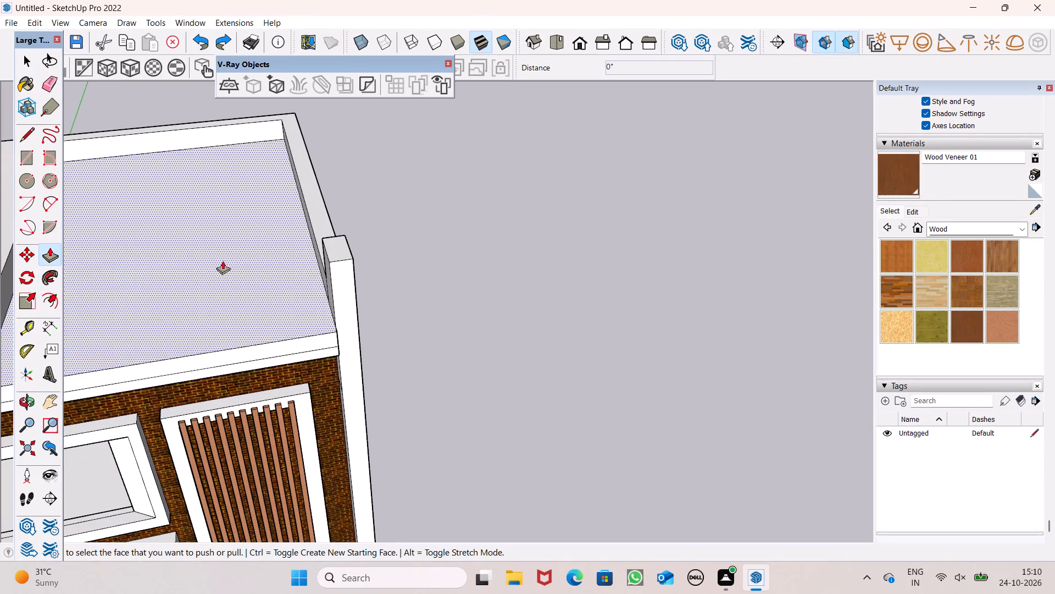
left_click_drag(337, 248, 330, 222)
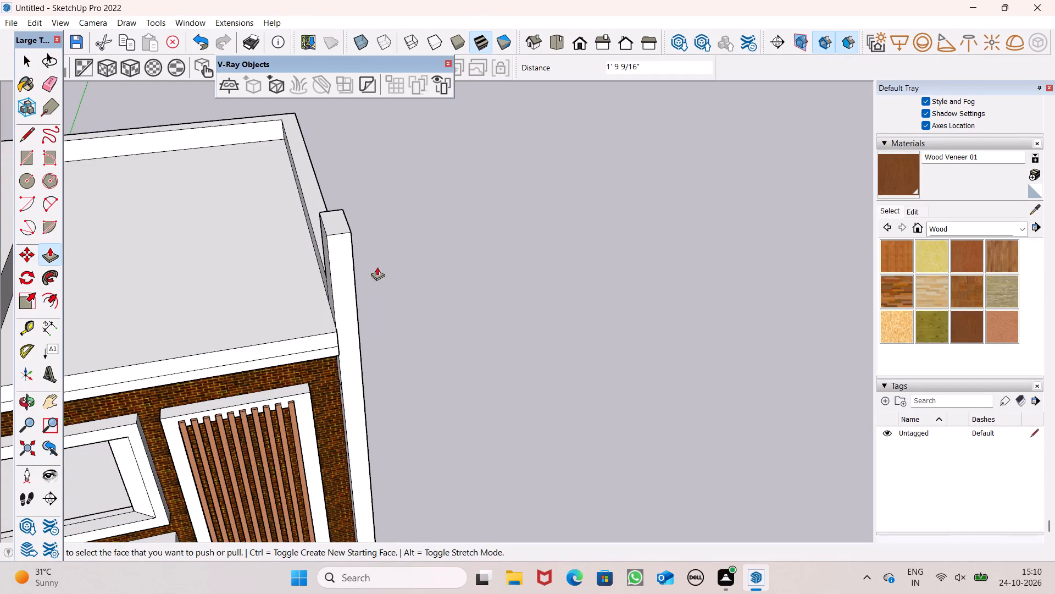
key("space")
Examine the heightened corner pillar's proportions against the front facade and the roof from several angles.
scroll(419, 227, "down", 5)
middle_click_drag(401, 227, 397, 72)
scroll(351, 209, "down", 5)
middle_click_drag(396, 221, 321, 339)
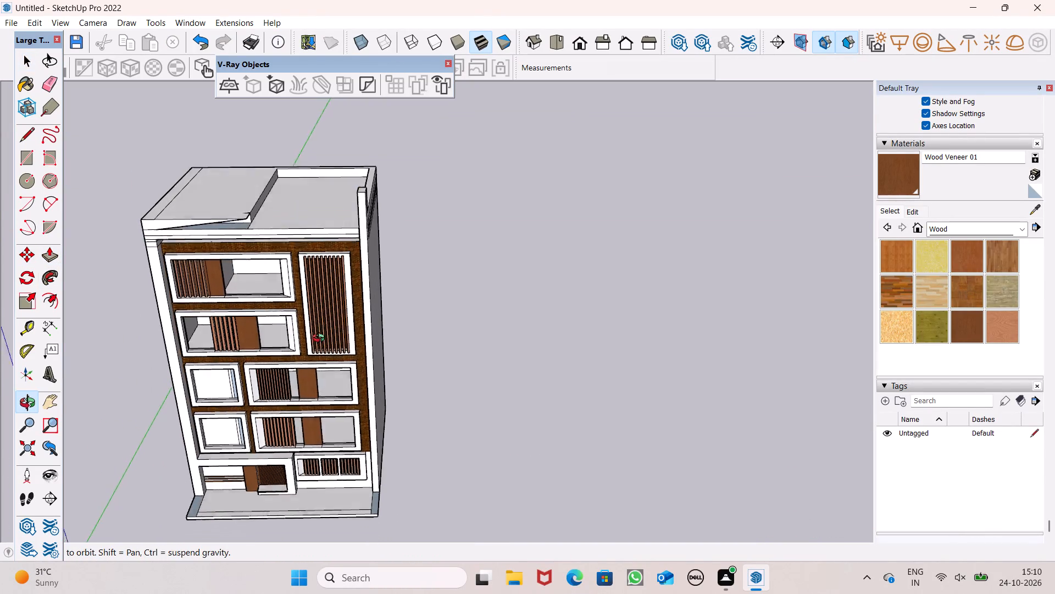
middle_click_drag(321, 339, 301, 363)
scroll(340, 239, "up", 5)
scroll(361, 179, "down", 5)
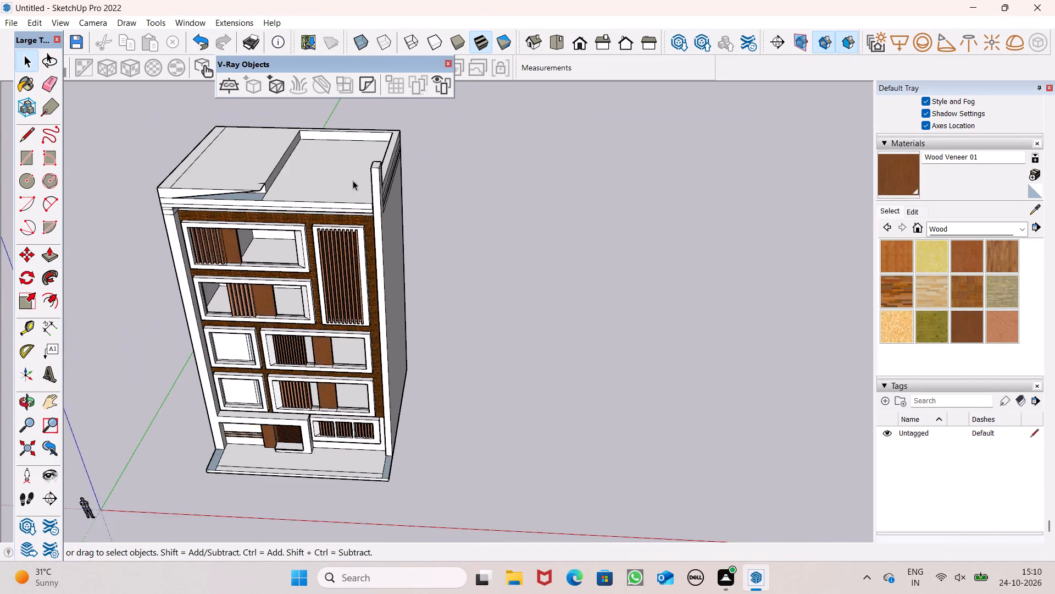
middle_click_drag(353, 181, 618, 268)
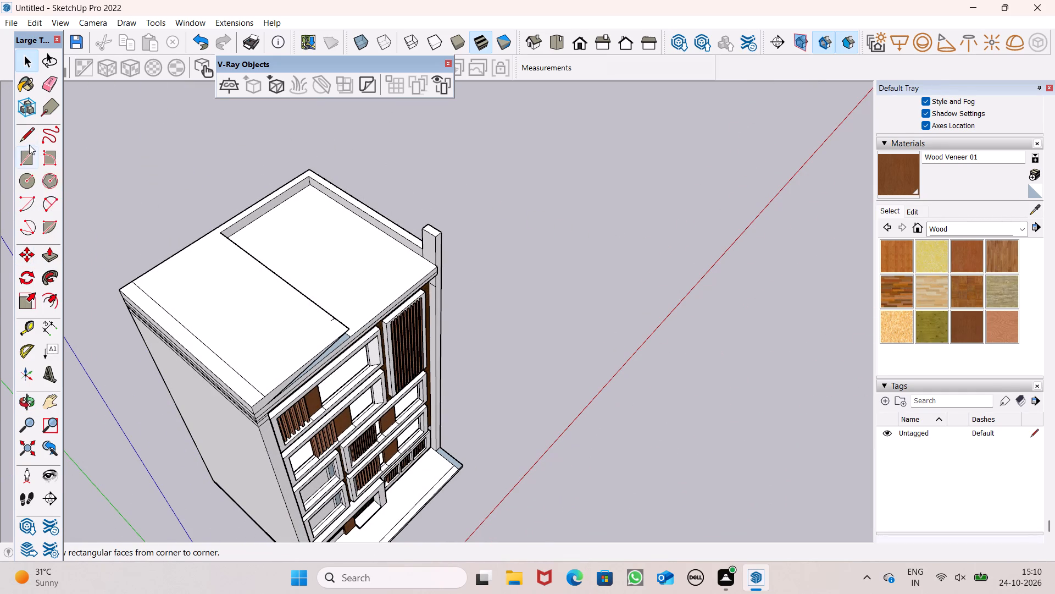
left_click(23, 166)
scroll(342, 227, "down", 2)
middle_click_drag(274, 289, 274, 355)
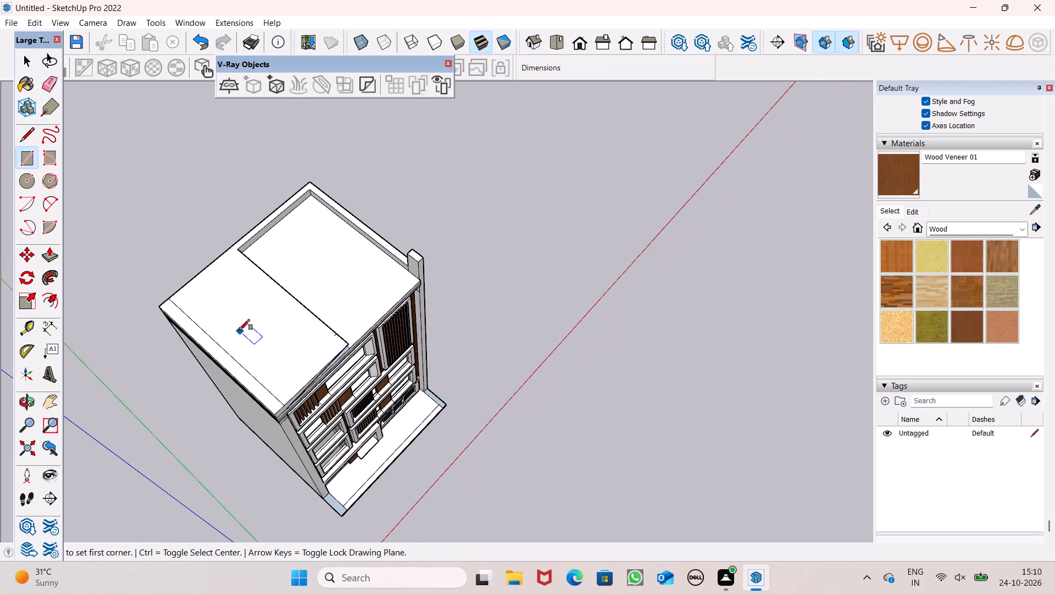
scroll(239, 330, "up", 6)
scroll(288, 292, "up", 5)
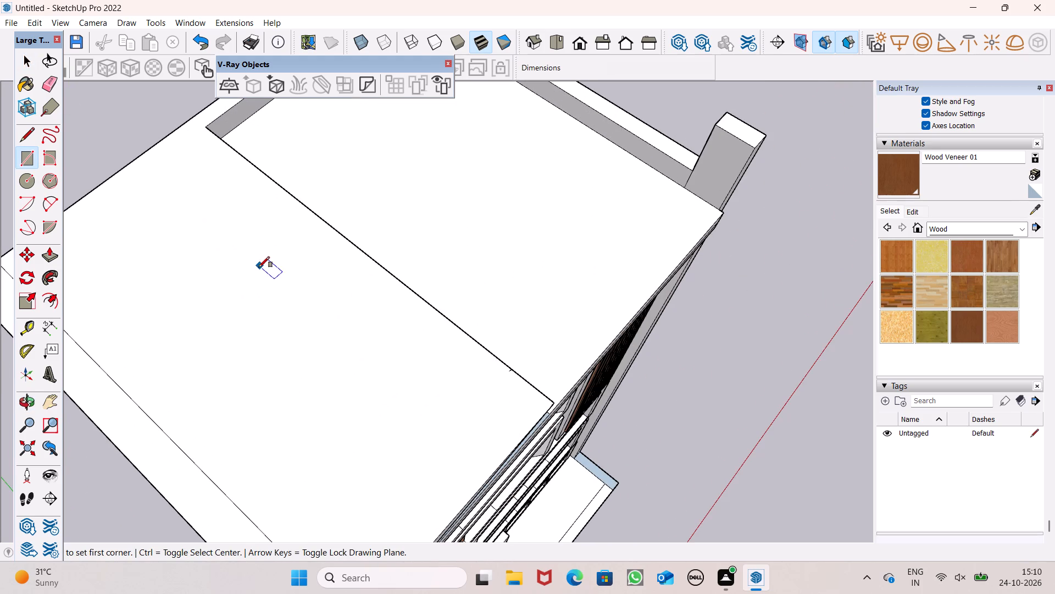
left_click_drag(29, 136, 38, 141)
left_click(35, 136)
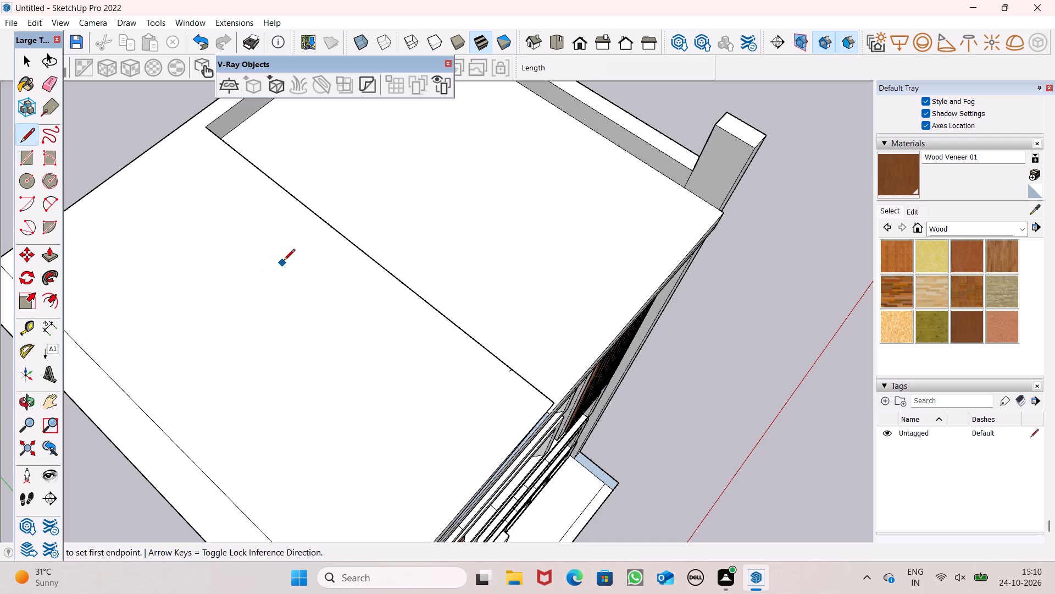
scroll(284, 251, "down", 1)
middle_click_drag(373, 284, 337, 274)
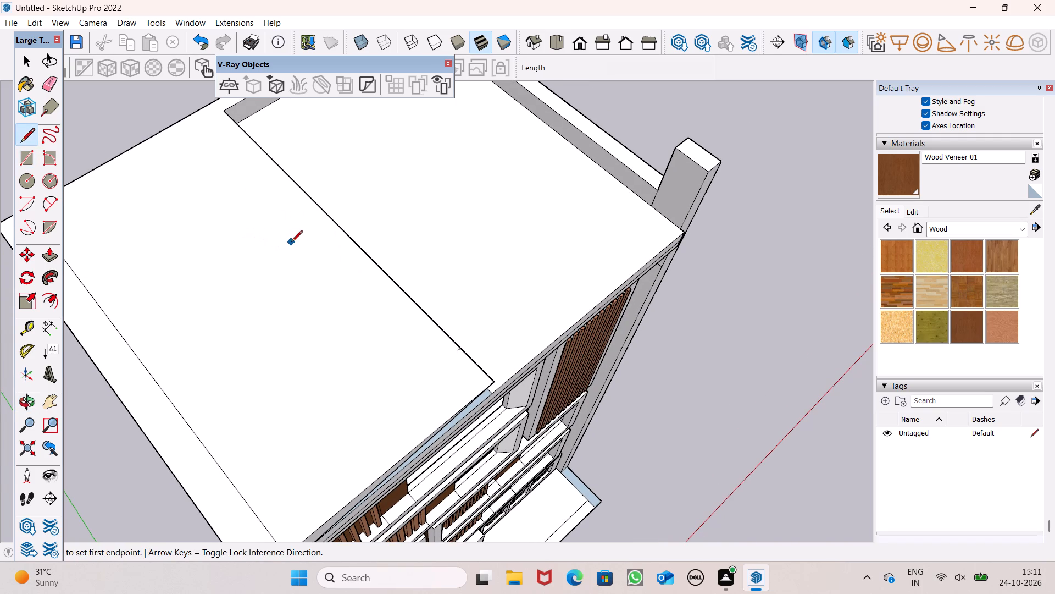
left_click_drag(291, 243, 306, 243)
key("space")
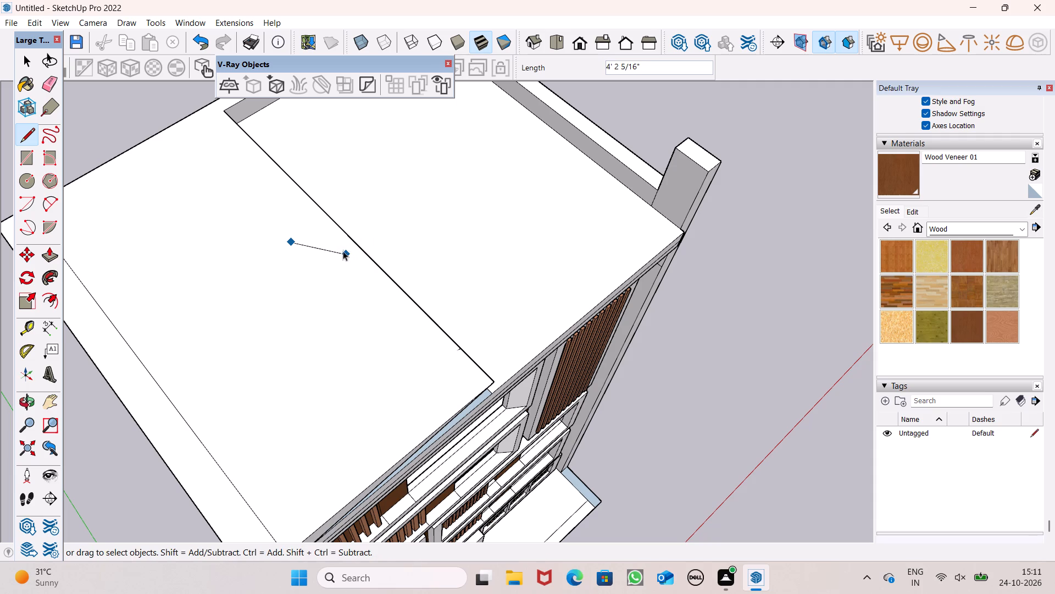
Draw a three-line outline about 1' 10" wide on the sloped roof block, closed against its edge along the lower roof.
left_click(35, 141)
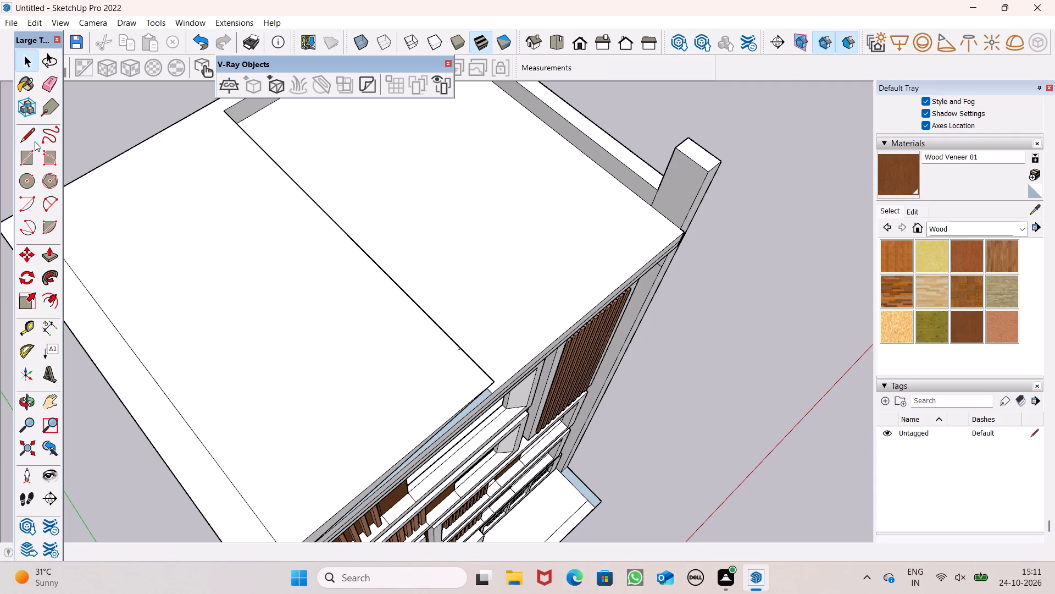
scroll(321, 174, "up", 1)
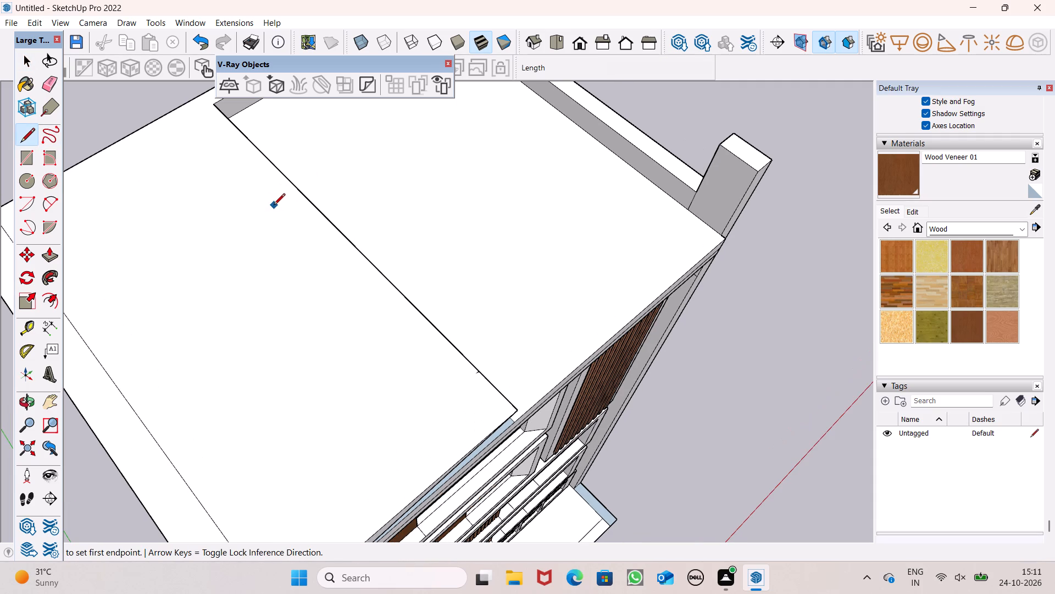
scroll(291, 212, "up", 3)
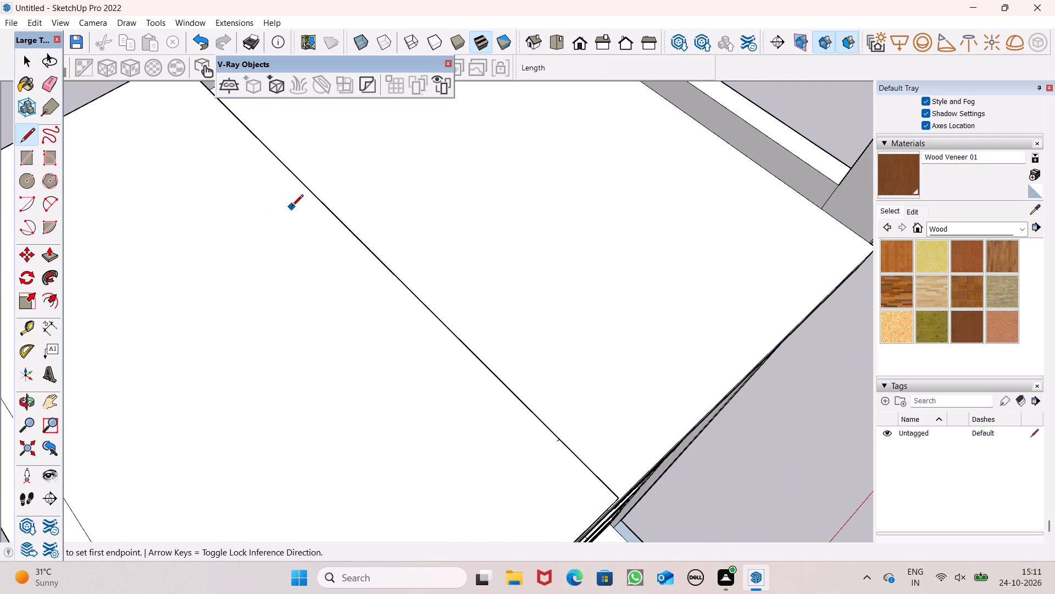
left_click_drag(292, 207, 302, 211)
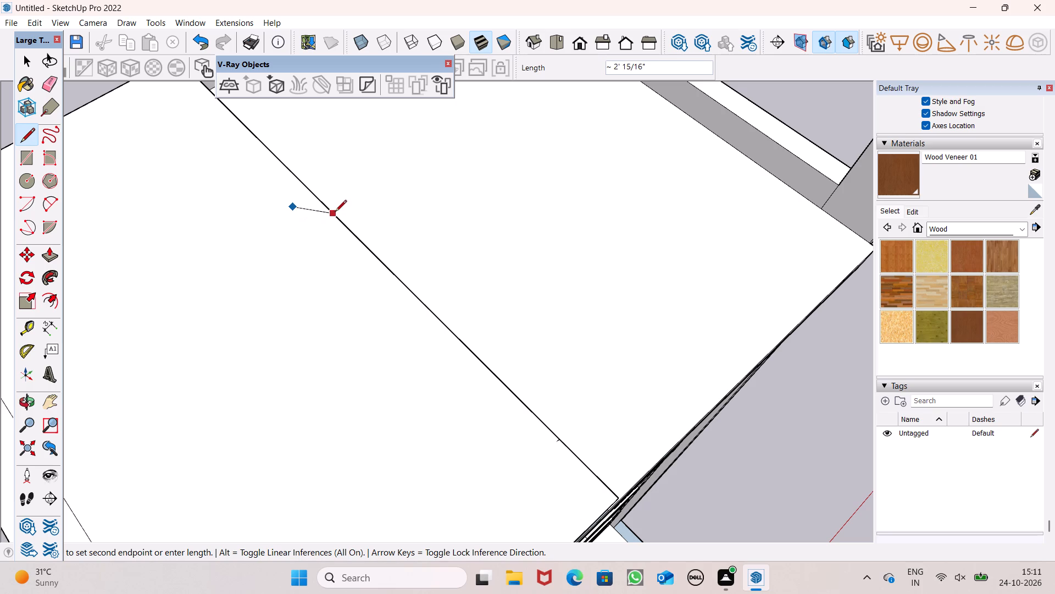
left_click(336, 212)
left_click(294, 208)
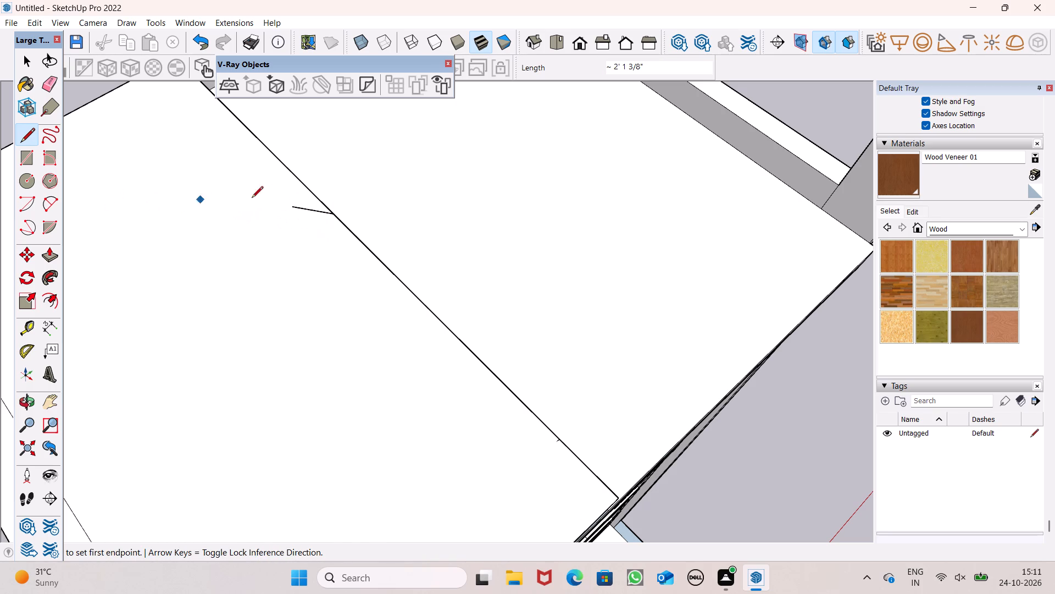
left_click(292, 209)
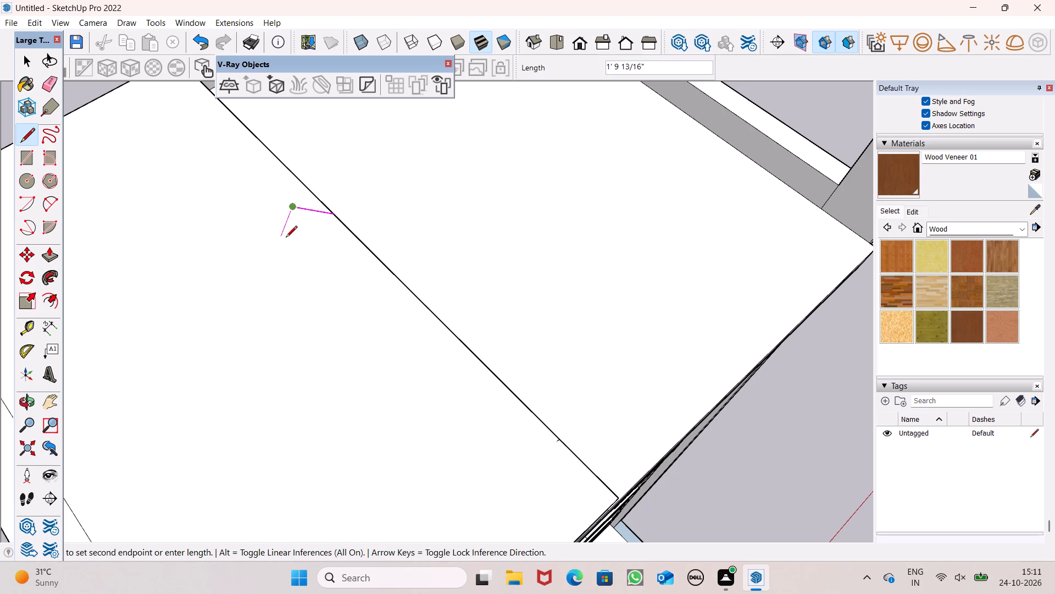
left_click(283, 239)
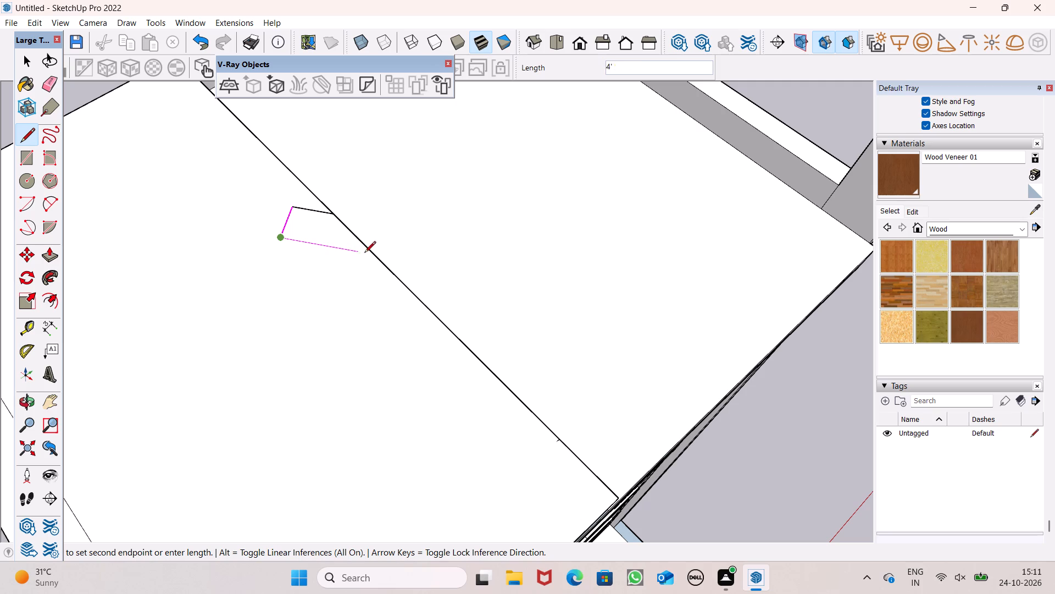
left_click(368, 255)
scroll(132, 223, "down", 5)
key("space")
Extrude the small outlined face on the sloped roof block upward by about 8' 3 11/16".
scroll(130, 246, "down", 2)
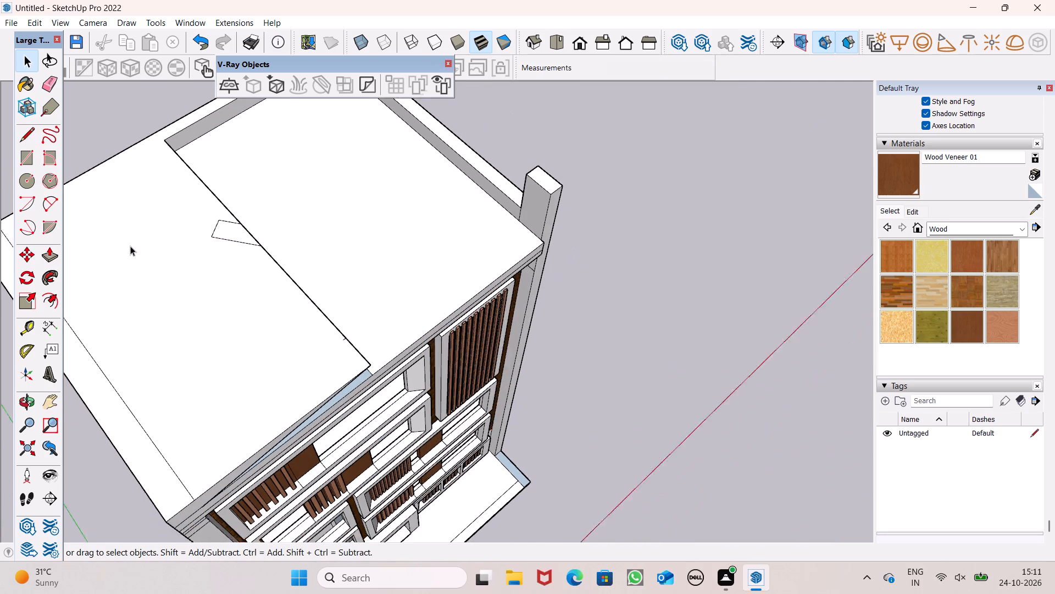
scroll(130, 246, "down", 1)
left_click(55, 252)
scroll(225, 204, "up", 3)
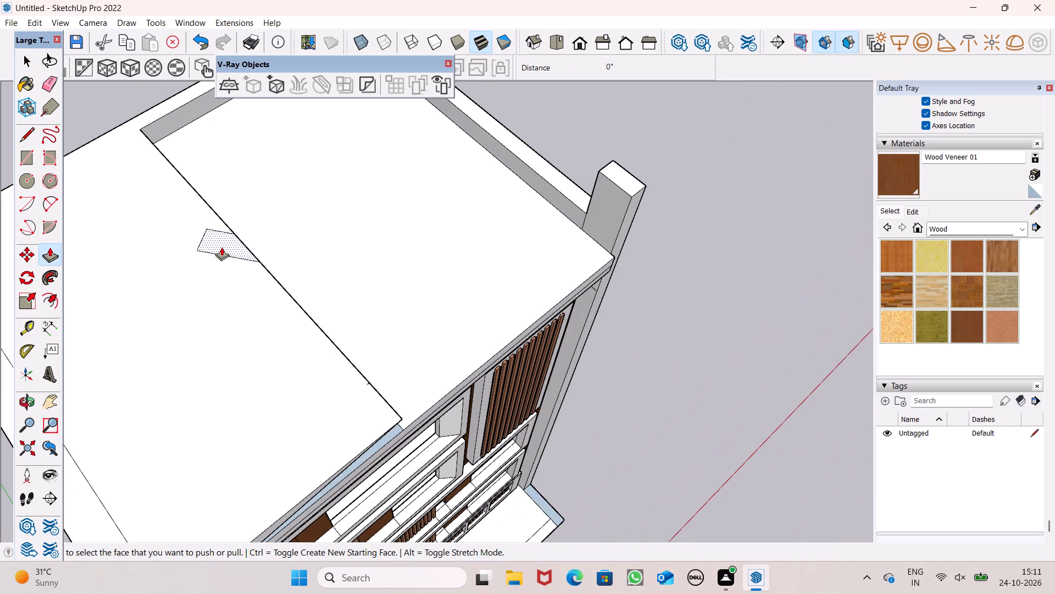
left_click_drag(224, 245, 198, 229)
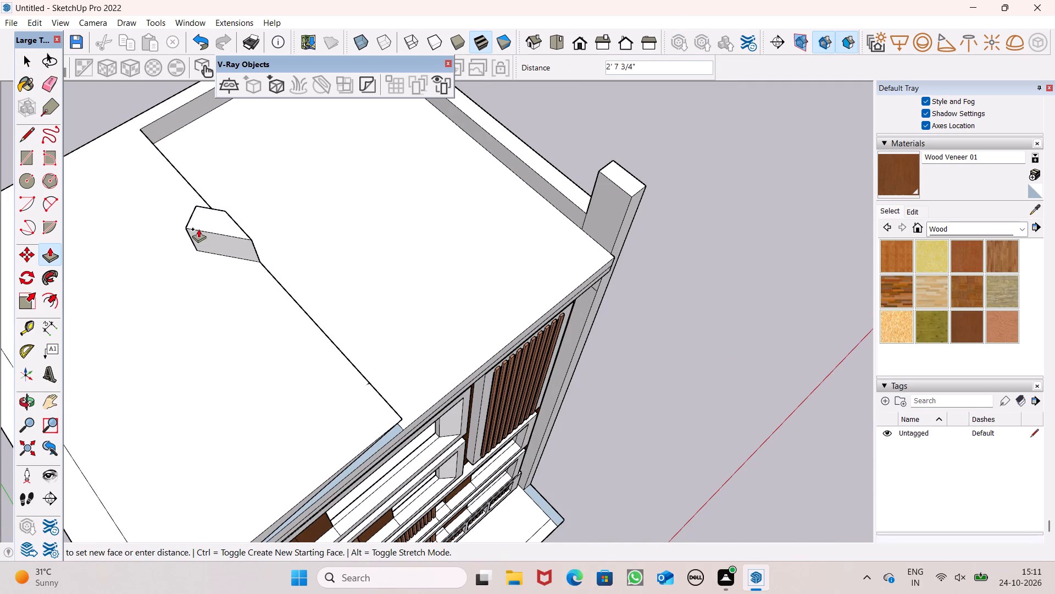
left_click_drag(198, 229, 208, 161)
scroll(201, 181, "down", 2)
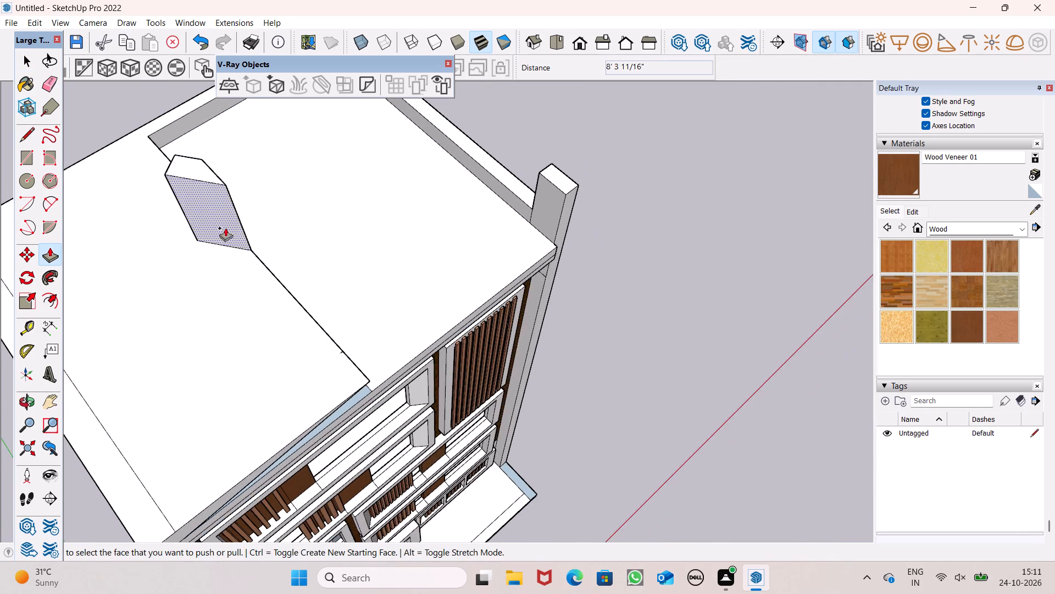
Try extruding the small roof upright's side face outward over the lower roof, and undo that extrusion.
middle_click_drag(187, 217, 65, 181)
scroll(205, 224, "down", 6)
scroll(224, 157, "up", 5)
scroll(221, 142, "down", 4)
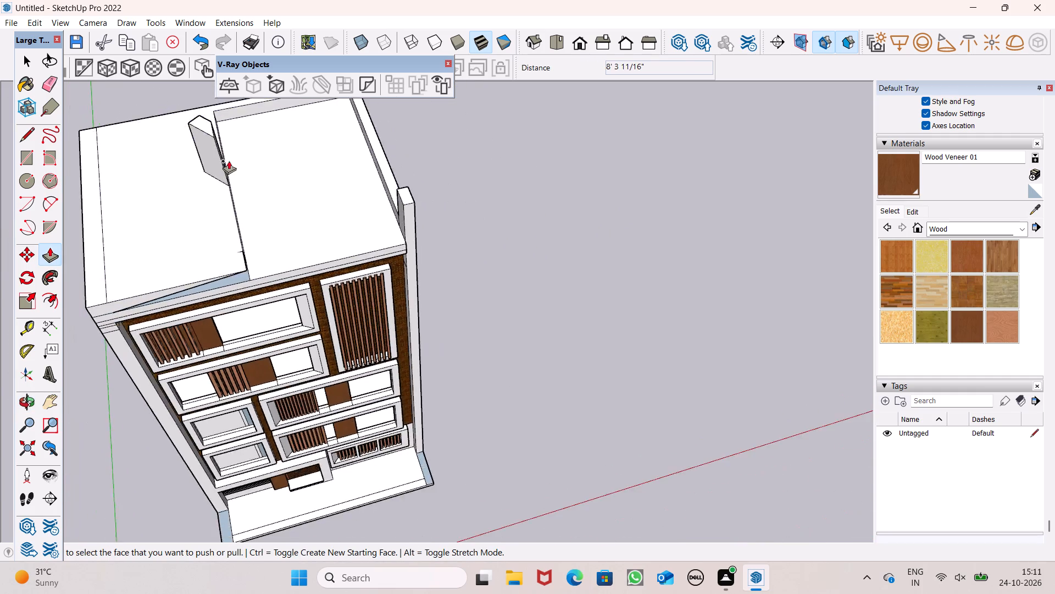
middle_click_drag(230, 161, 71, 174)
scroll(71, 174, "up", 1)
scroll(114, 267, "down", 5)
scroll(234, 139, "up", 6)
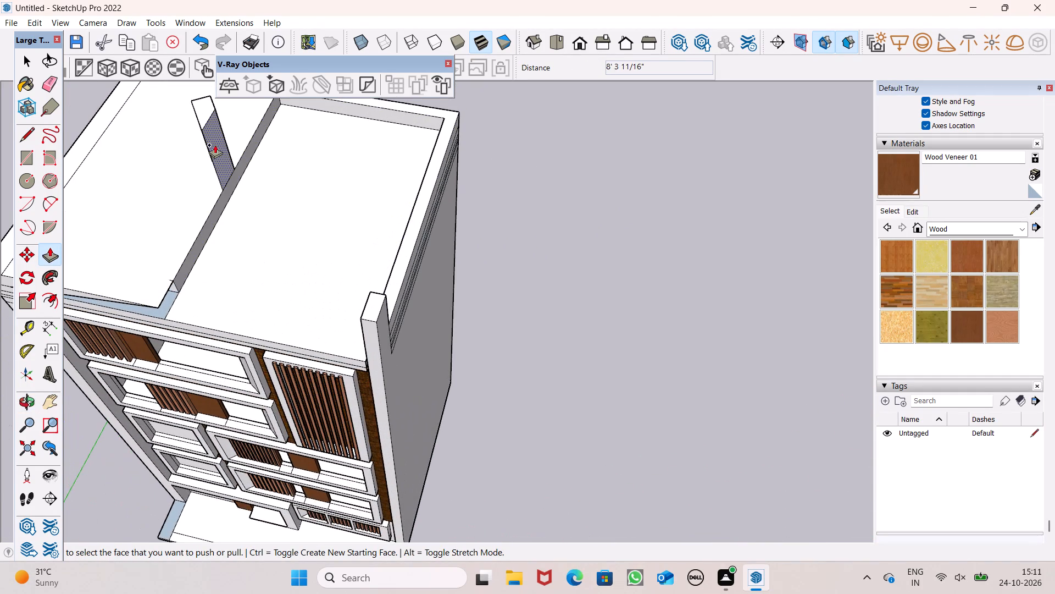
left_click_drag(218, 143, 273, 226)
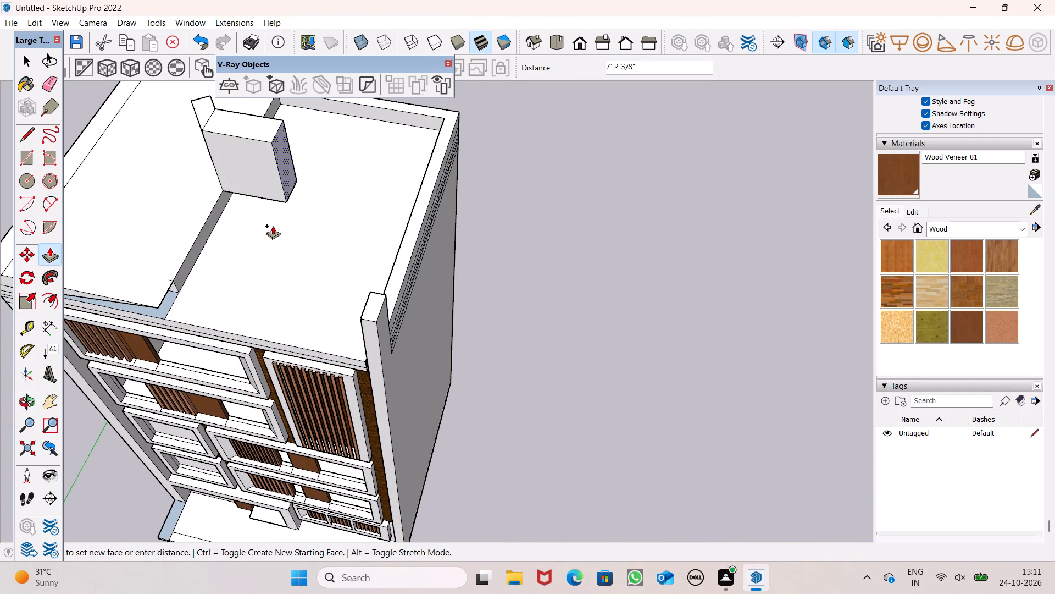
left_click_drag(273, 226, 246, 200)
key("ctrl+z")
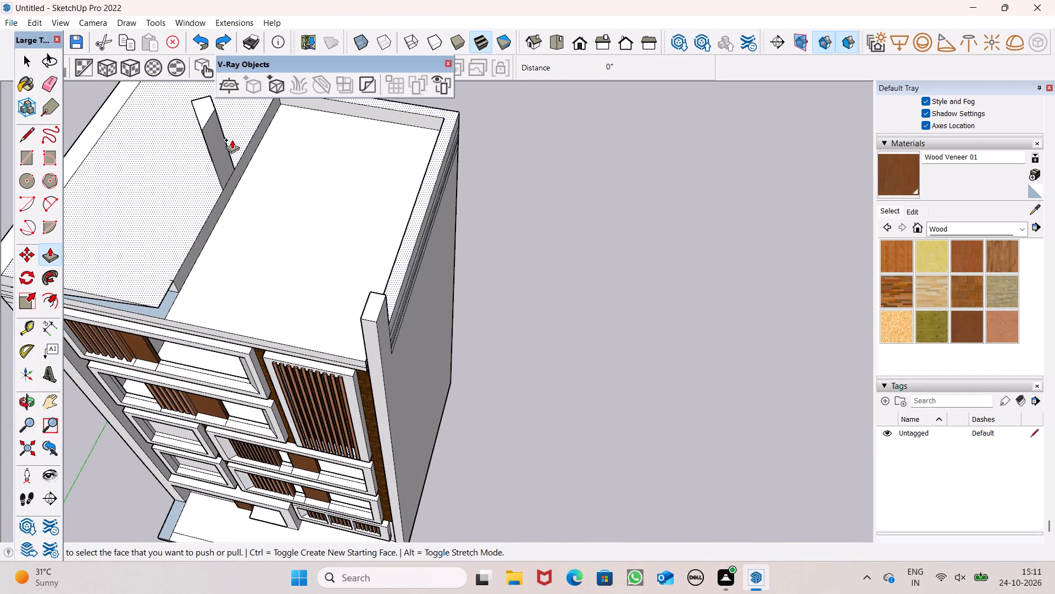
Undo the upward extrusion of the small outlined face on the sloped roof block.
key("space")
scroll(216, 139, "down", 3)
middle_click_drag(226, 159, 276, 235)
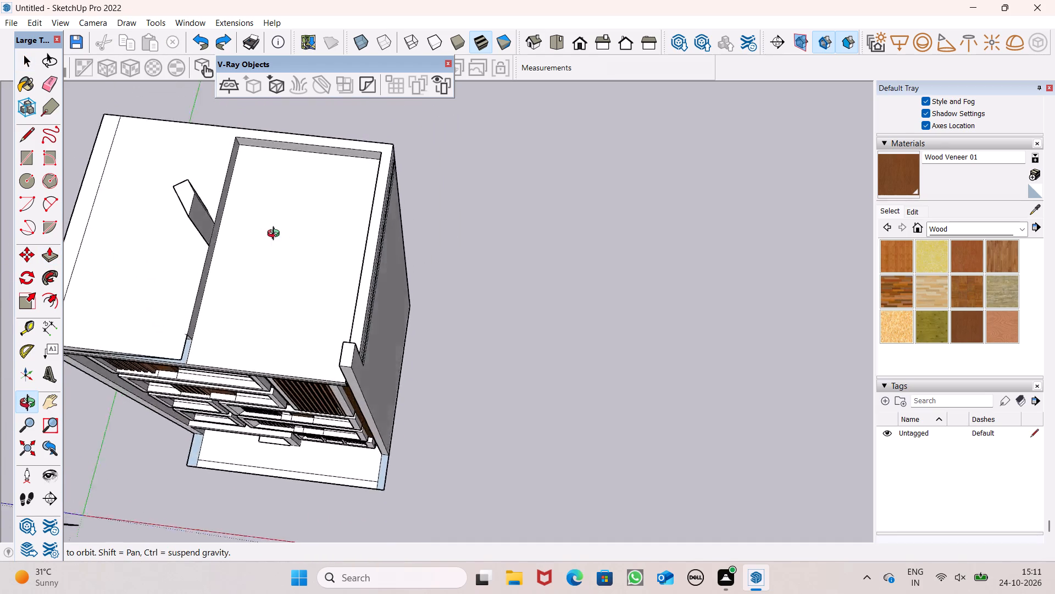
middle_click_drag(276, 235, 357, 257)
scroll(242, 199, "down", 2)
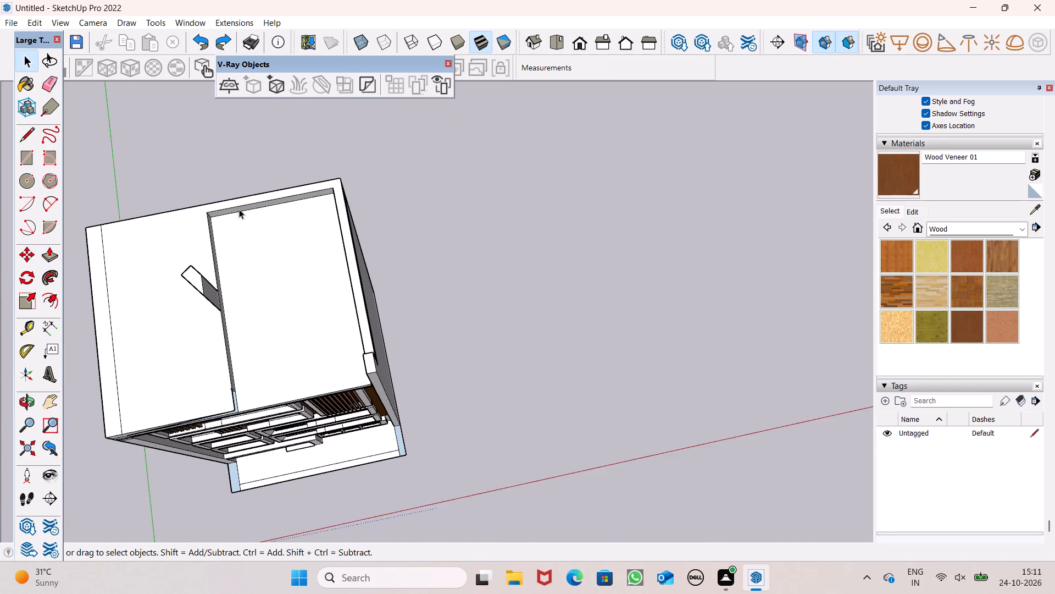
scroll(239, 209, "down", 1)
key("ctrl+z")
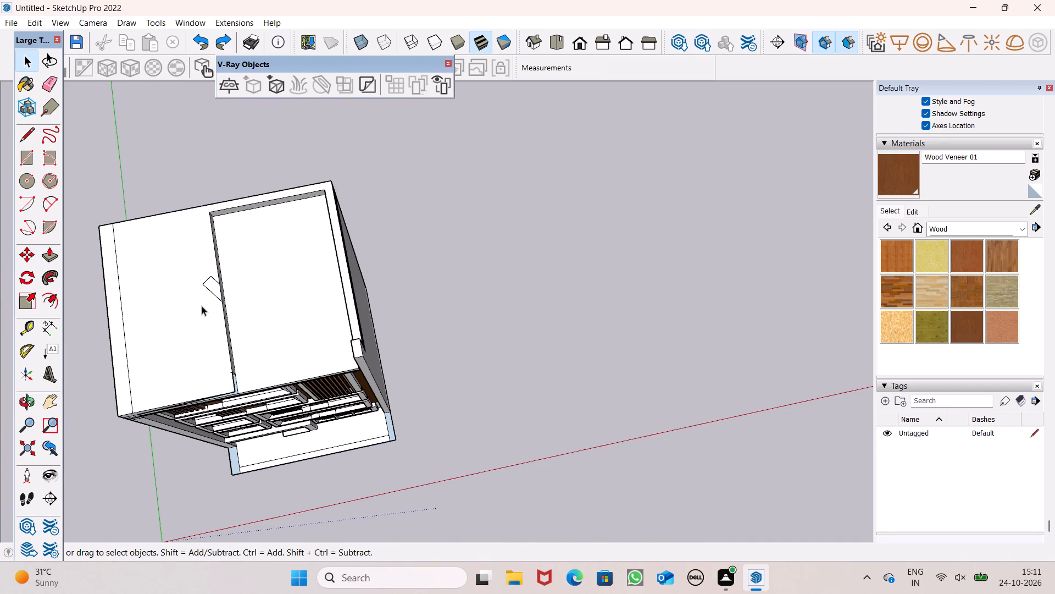
Extrude the small outlined face on the sloped roof block upward by about 6' 1/16".
scroll(226, 299, "up", 1)
left_click(53, 252)
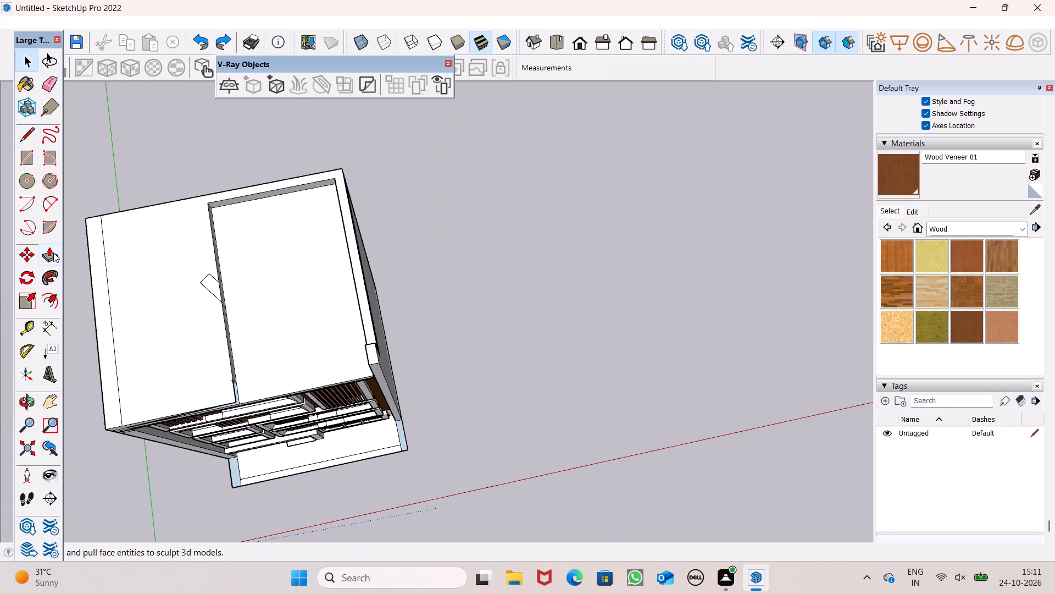
scroll(220, 281, "up", 1)
left_click_drag(218, 284, 210, 265)
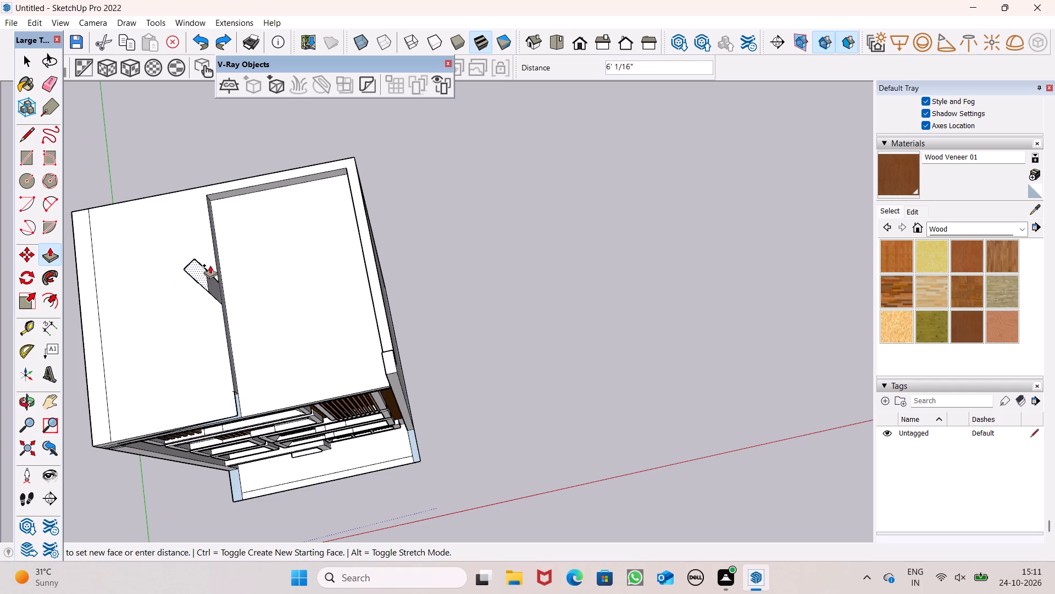
Finish extruding the small outlined face on the sloped roof block upward to about 8' 7 1/4".
left_click_drag(210, 265, 204, 258)
Lower the top face of the small upright on the sloped roof block by about 1' 10 9/16".
scroll(218, 271, "down", 4)
middle_click_drag(255, 186, 292, 120)
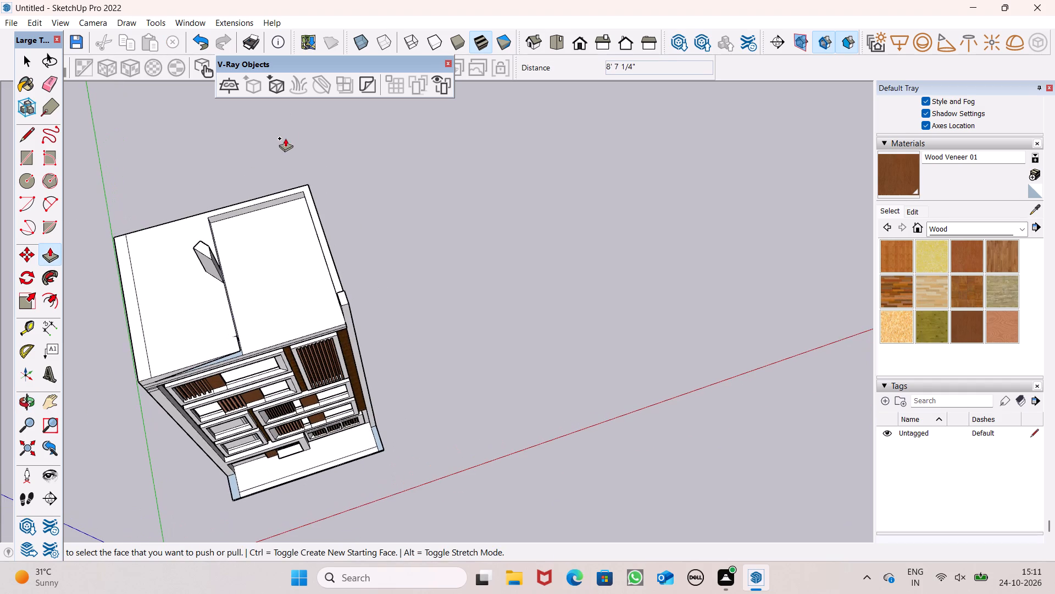
middle_click_drag(214, 233, 264, 127)
scroll(229, 219, "up", 6)
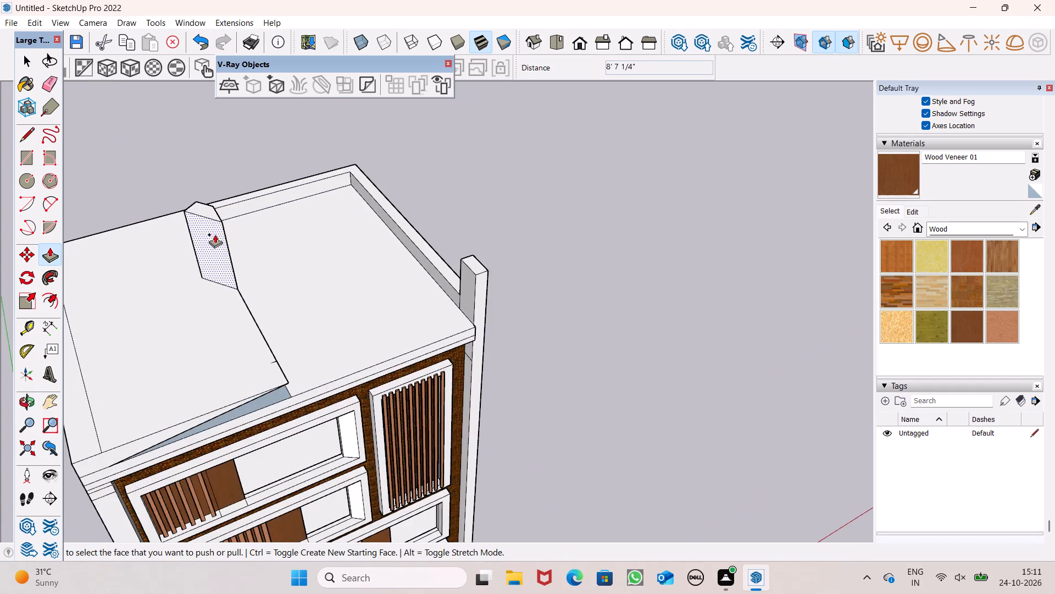
scroll(217, 228, "down", 3)
middle_click_drag(217, 233, 51, 184)
scroll(51, 184, "up", 1)
scroll(170, 180, "down", 1)
scroll(209, 160, "up", 5)
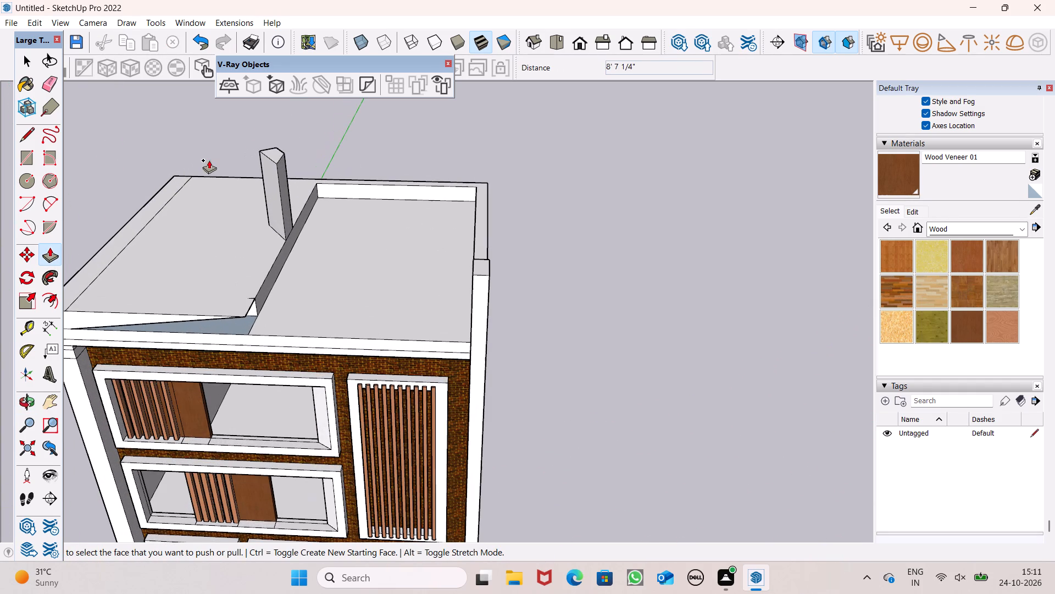
scroll(267, 150, "up", 5)
left_click_drag(277, 157, 276, 184)
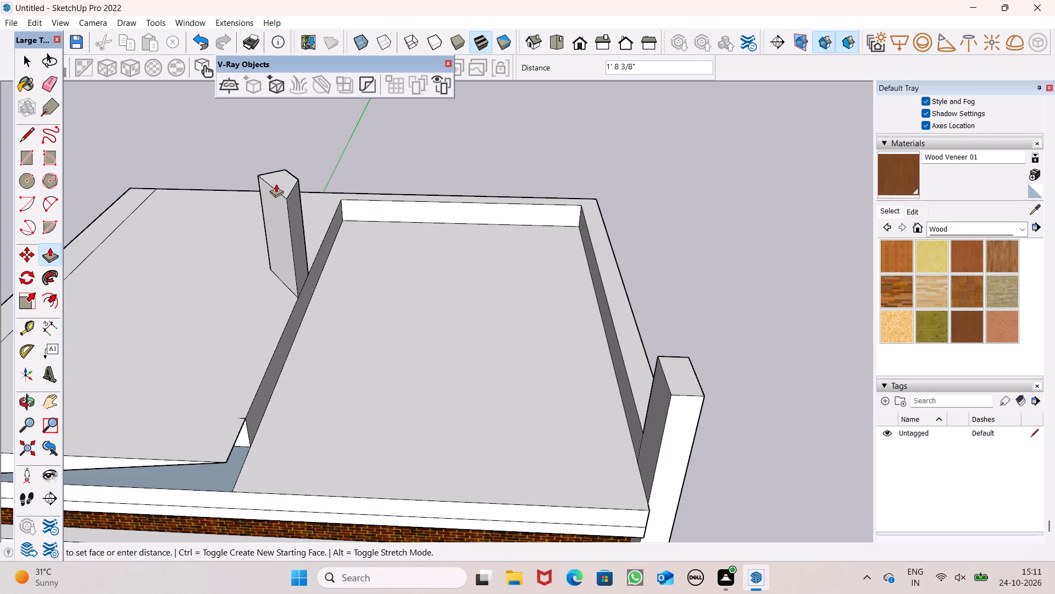
left_click_drag(276, 184, 276, 186)
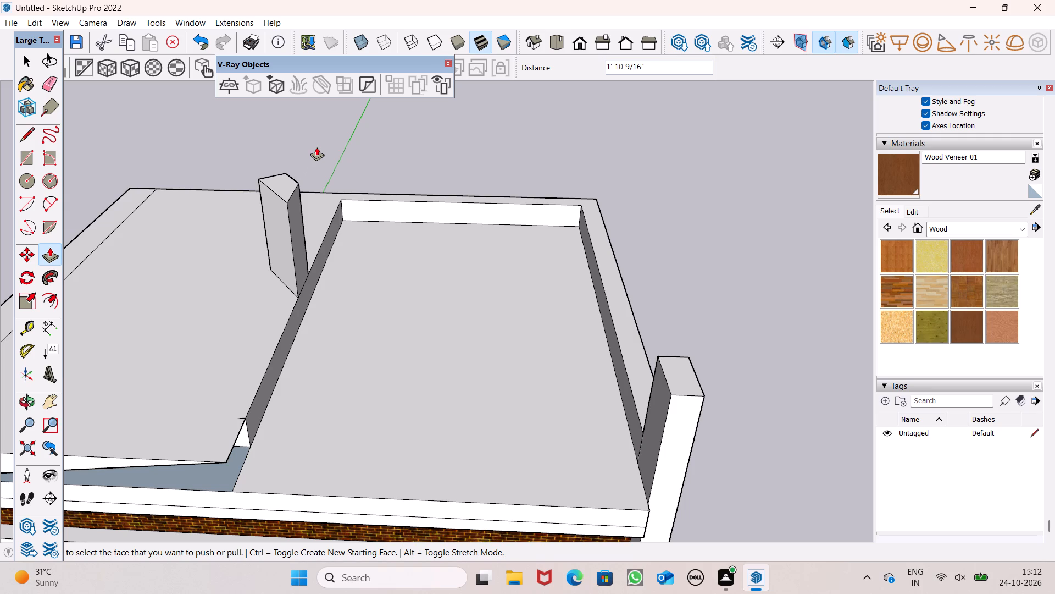
Examine the small roof upright's height and placement relative to the corner pillar and lower roof from several angles.
scroll(296, 190, "down", 2)
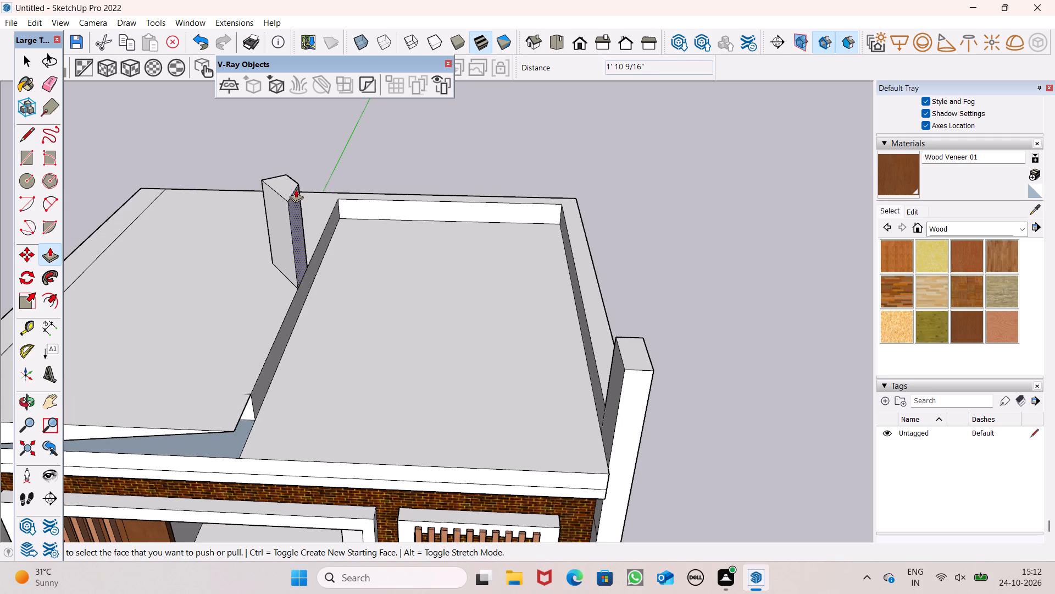
scroll(214, 179, "down", 1)
middle_click_drag(292, 210, 208, 221)
scroll(288, 219, "up", 1)
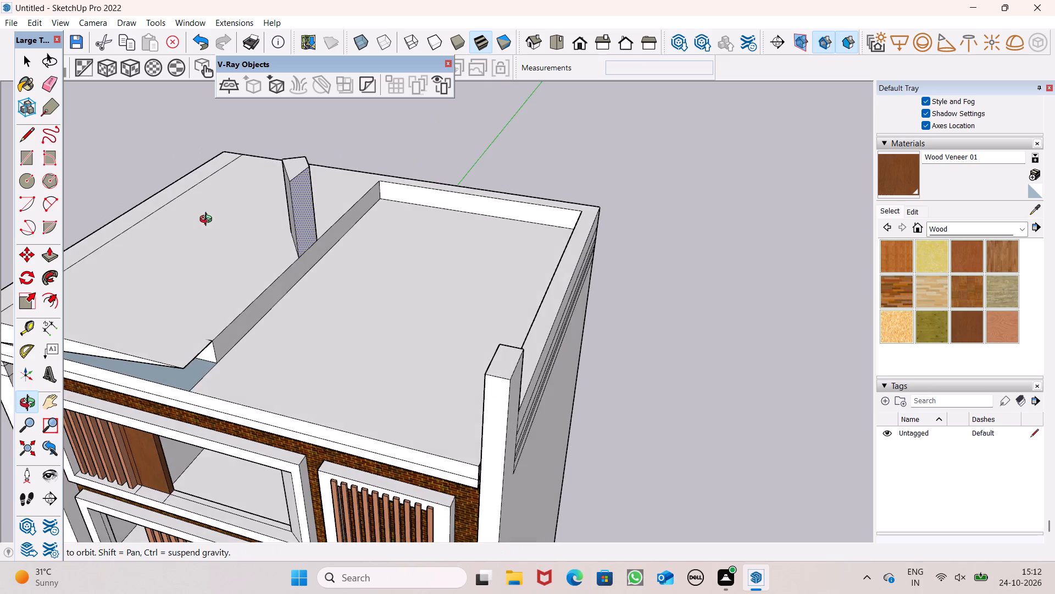
middle_click_drag(208, 221, 271, 232)
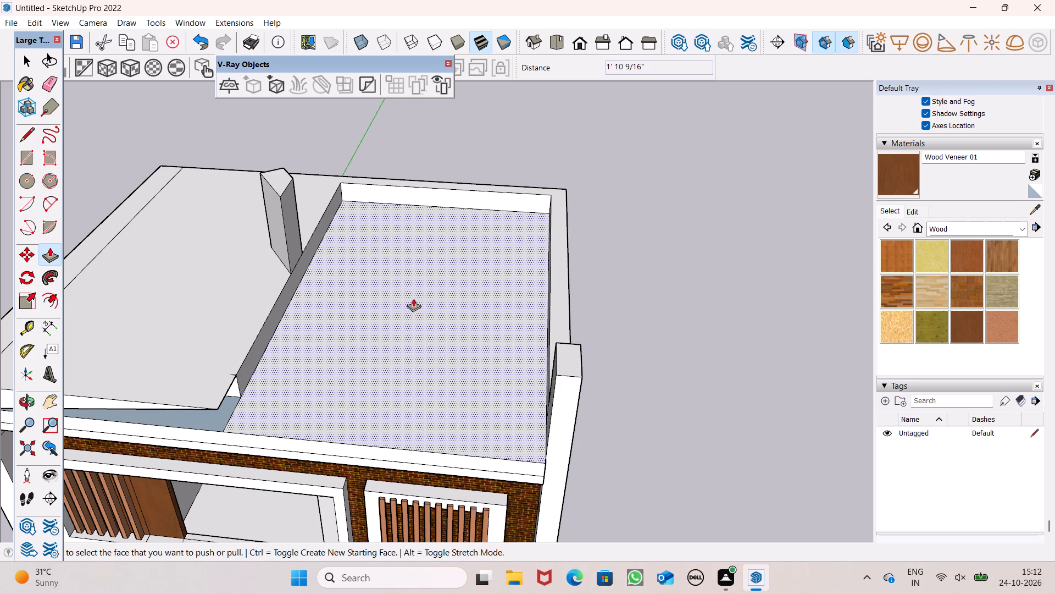
scroll(352, 273, "down", 1)
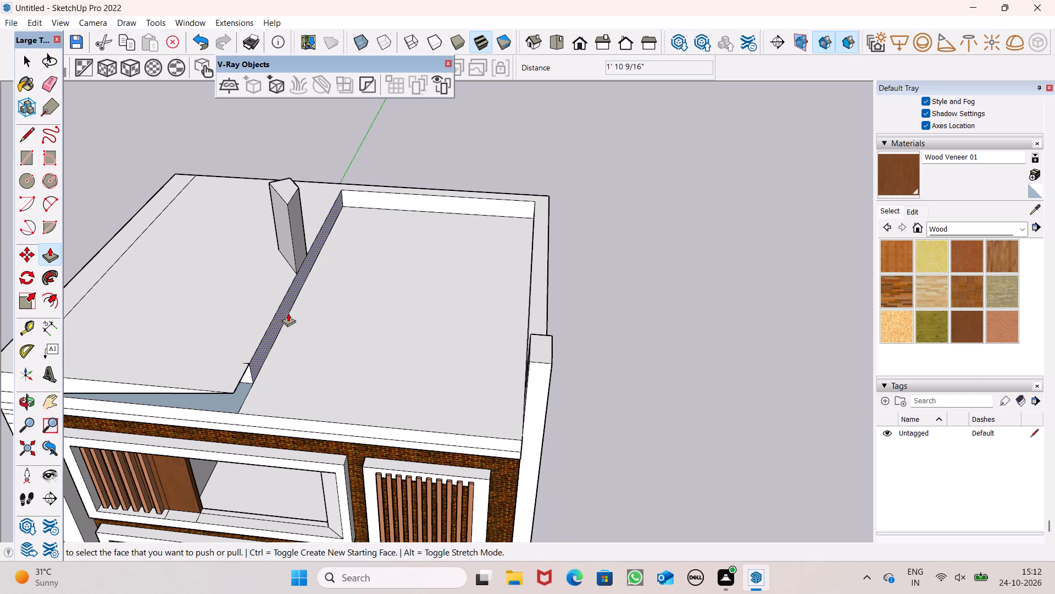
scroll(347, 316, "down", 4)
middle_click_drag(327, 335, 486, 342)
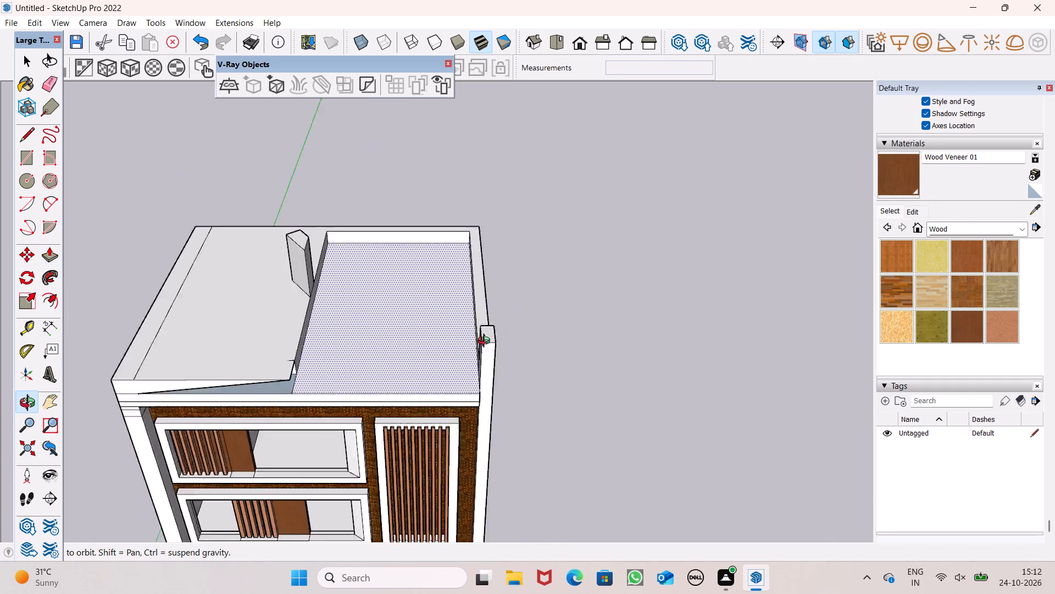
middle_click_drag(486, 342, 280, 343)
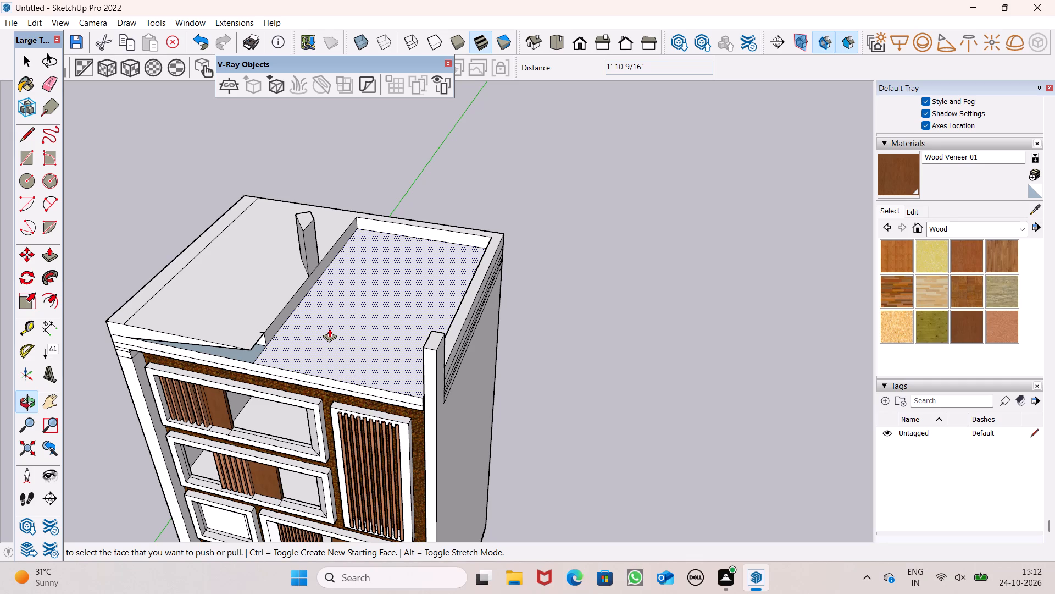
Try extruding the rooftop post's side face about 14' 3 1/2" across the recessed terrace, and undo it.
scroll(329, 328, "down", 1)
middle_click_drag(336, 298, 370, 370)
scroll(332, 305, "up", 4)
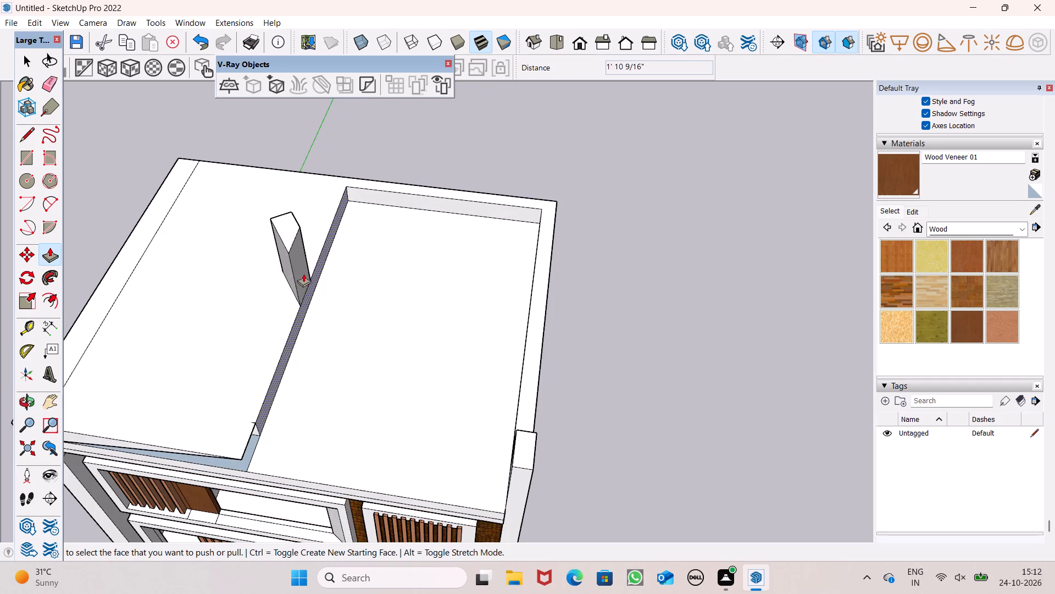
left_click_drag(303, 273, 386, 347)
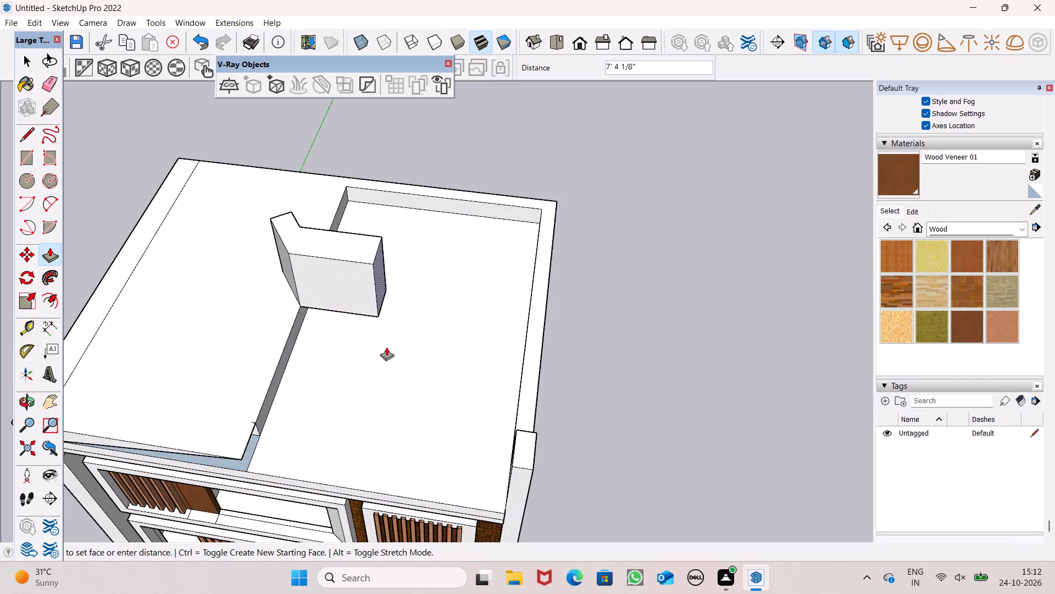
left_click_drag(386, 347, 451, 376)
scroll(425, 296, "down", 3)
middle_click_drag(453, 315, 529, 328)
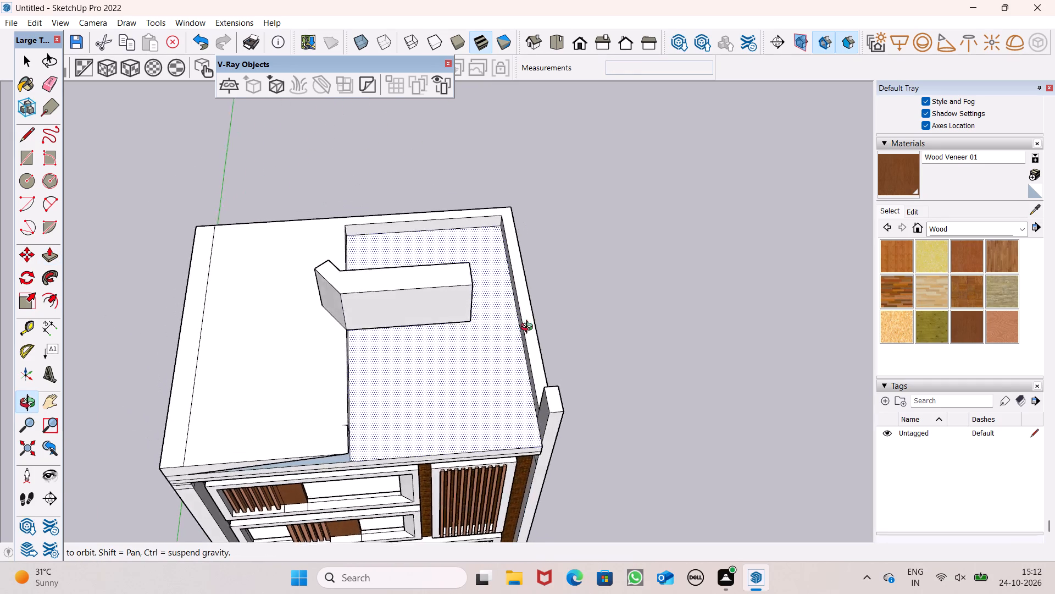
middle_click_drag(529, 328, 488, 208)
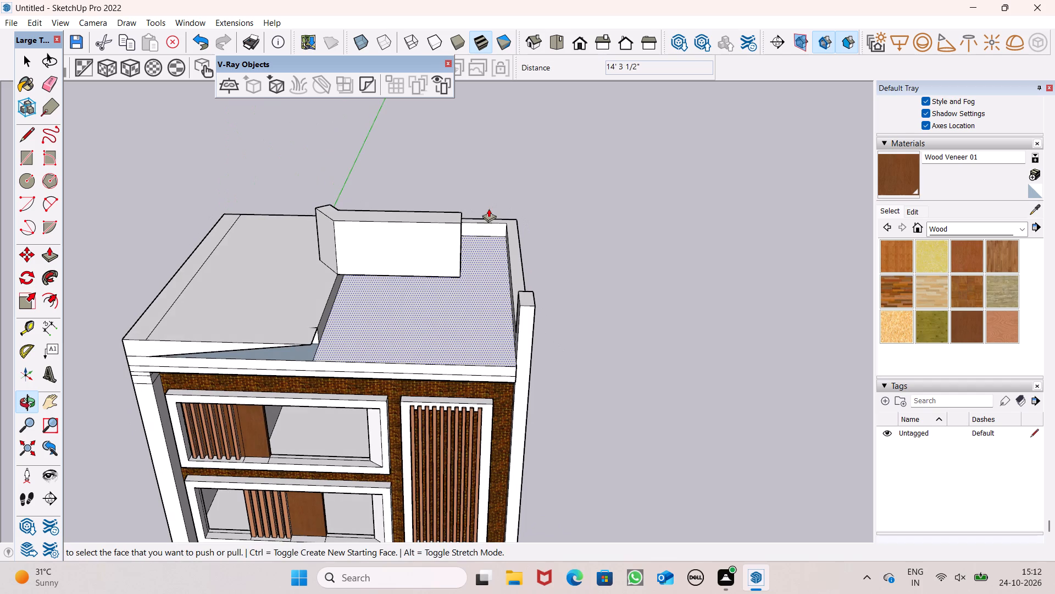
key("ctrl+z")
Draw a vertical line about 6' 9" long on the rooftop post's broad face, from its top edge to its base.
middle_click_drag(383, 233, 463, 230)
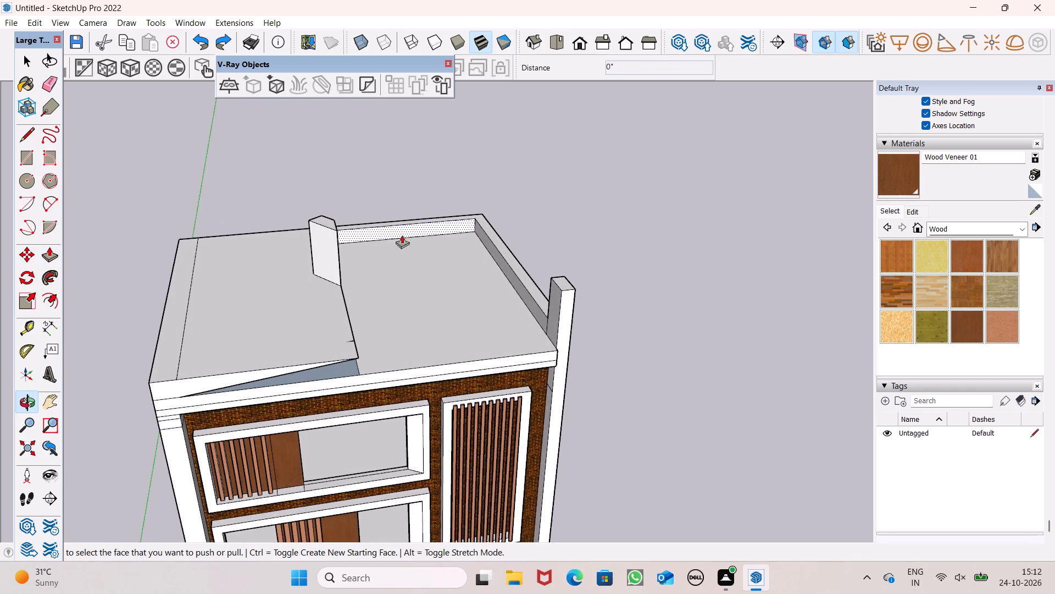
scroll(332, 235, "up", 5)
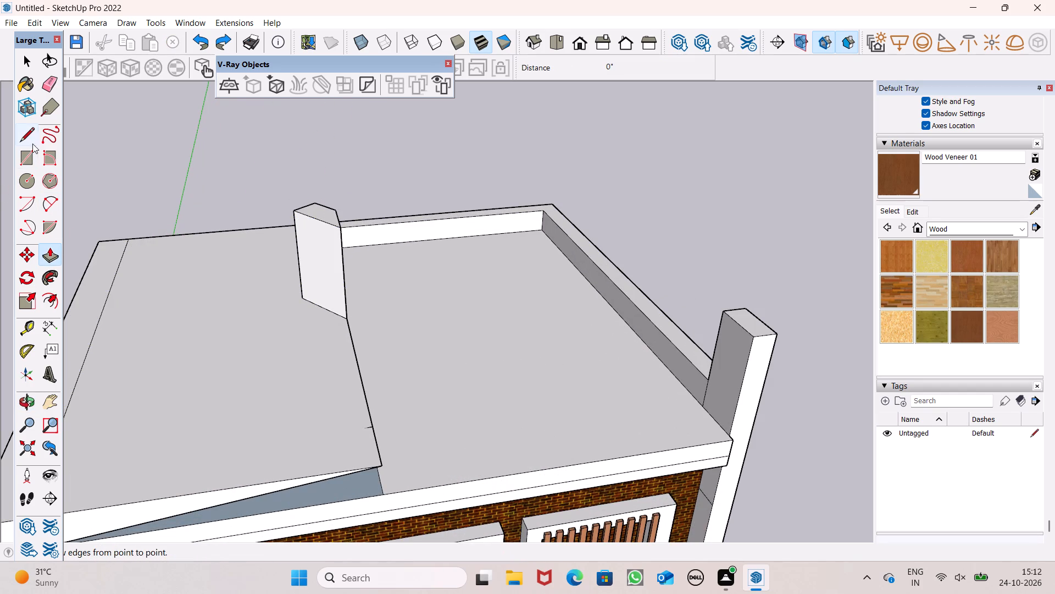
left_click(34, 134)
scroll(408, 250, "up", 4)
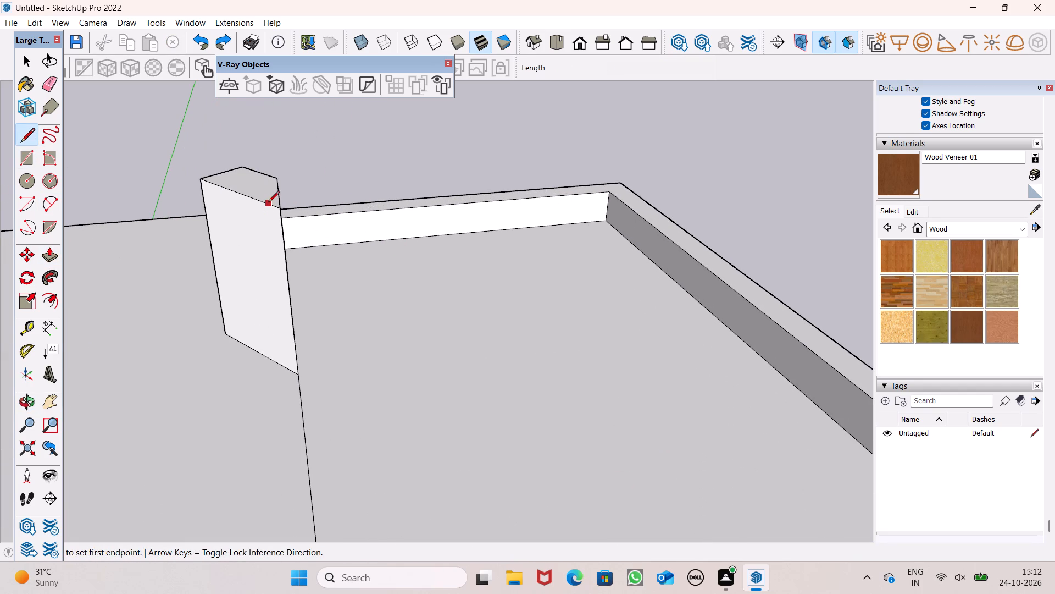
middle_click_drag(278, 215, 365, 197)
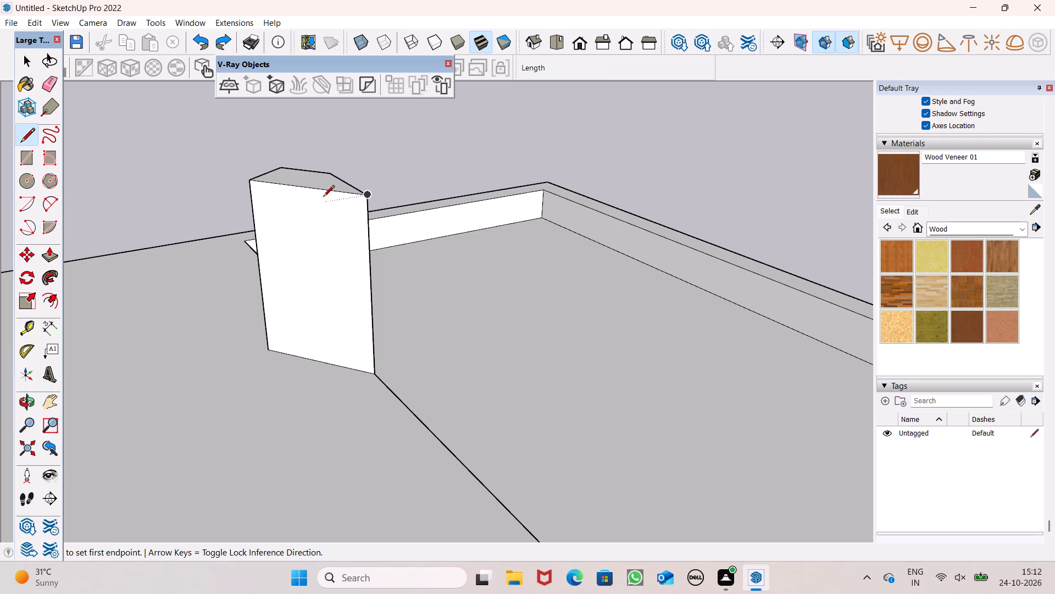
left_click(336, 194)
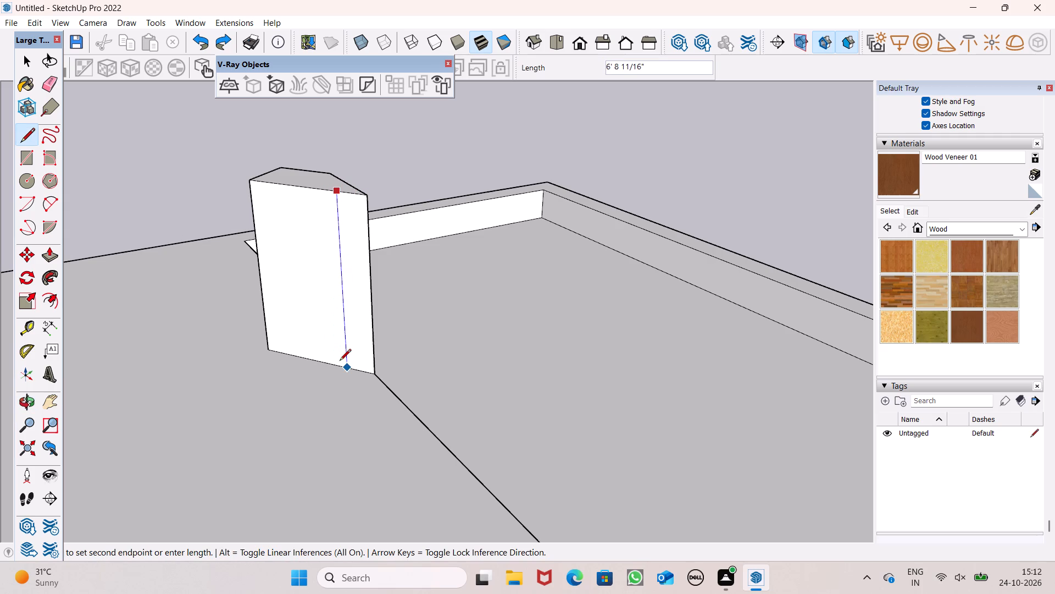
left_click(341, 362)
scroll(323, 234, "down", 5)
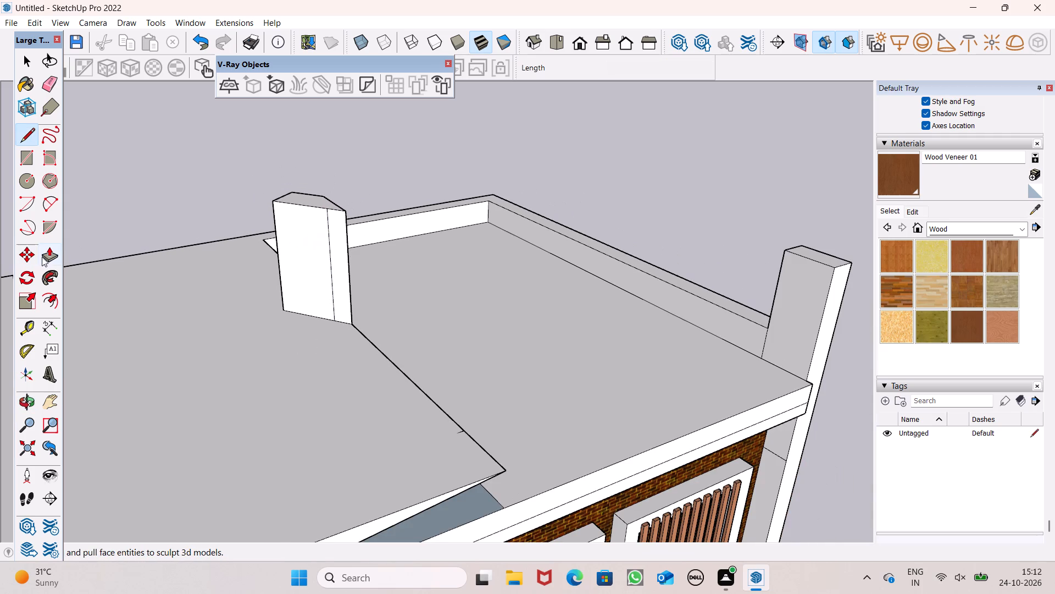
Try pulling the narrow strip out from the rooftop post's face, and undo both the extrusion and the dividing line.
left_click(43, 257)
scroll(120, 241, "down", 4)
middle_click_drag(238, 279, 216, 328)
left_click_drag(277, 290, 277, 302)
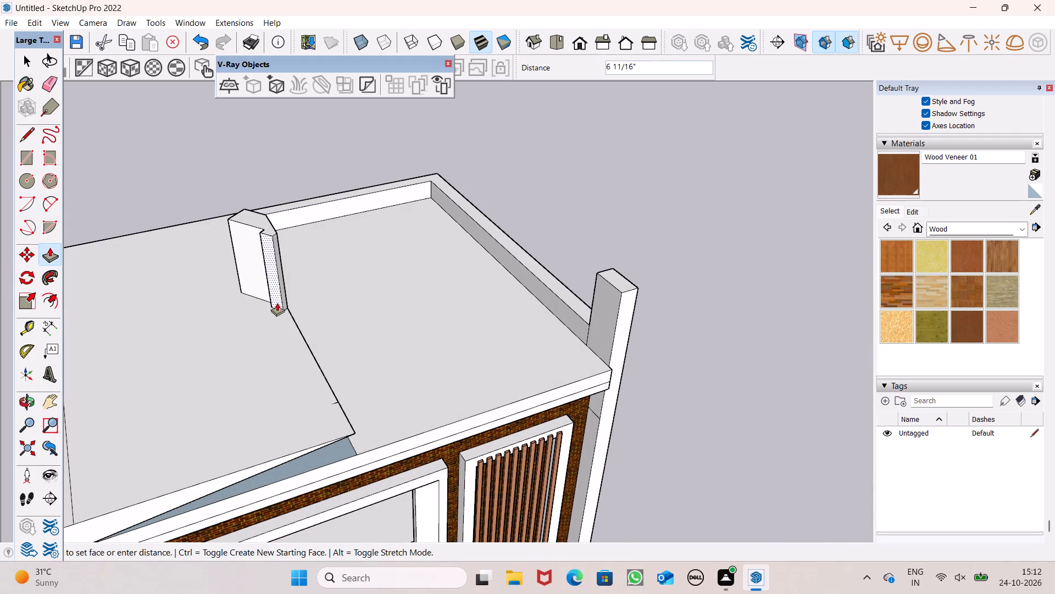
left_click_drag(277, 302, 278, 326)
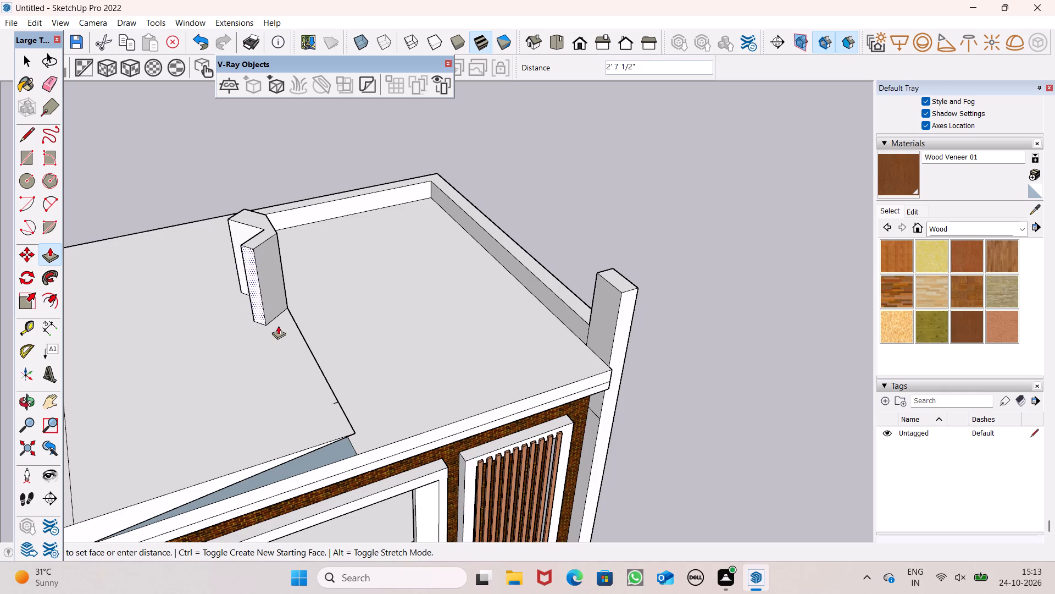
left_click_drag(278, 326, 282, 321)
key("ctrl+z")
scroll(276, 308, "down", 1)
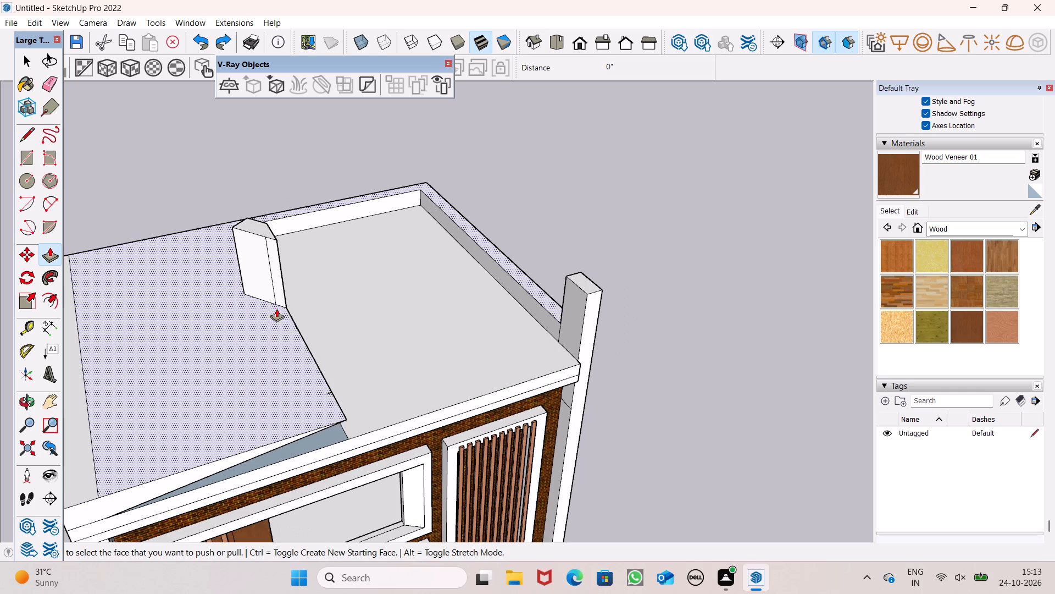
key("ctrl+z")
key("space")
Examine the rooftop post, the parapet and the front corner column from several angles.
scroll(345, 295, "down", 3)
middle_click_drag(363, 324, 319, 325)
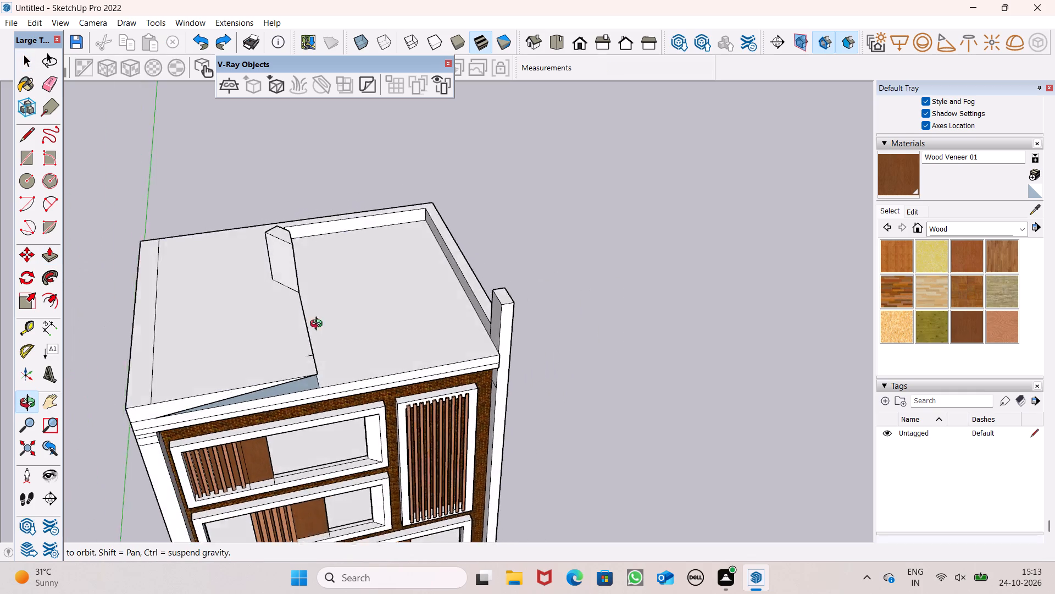
middle_click_drag(319, 325, 407, 287)
scroll(557, 256, "down", 1)
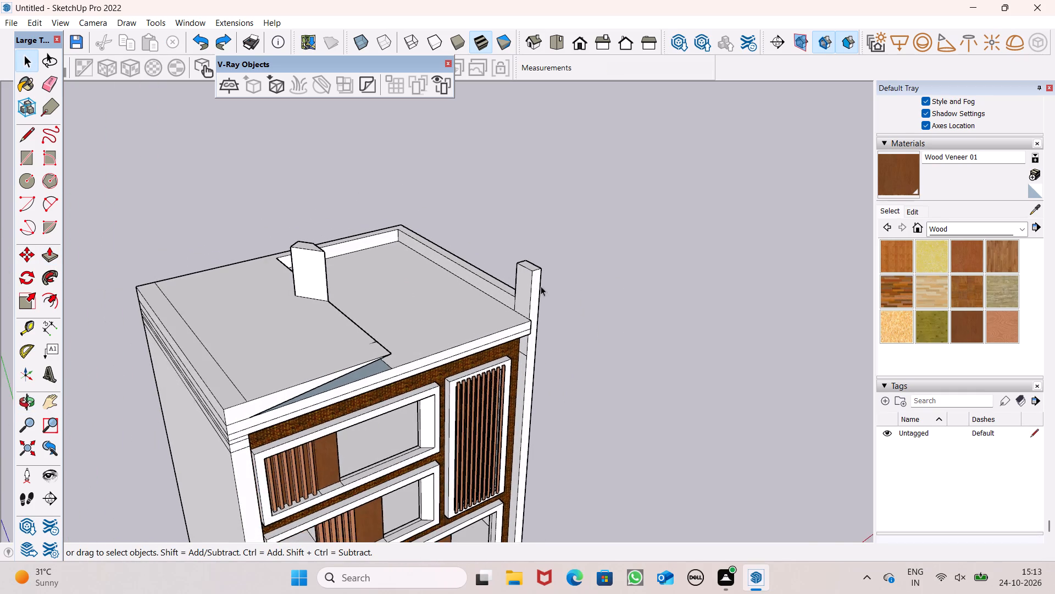
middle_click_drag(551, 280, 608, 234)
scroll(522, 231, "up", 4)
scroll(517, 231, "down", 3)
middle_click_drag(538, 224, 586, 191)
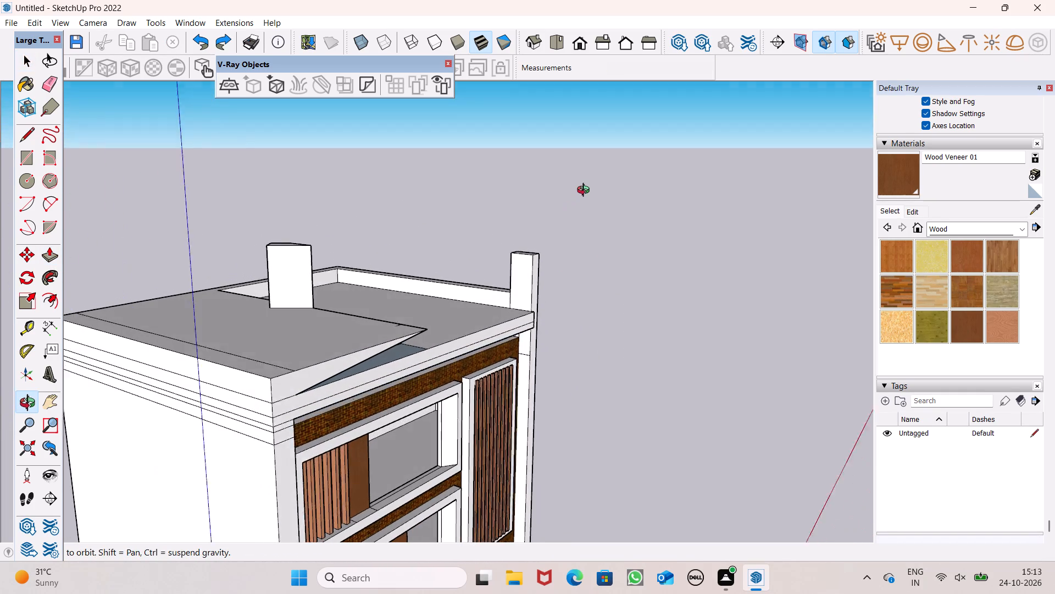
middle_click_drag(586, 191, 587, 190)
scroll(531, 216, "down", 3)
scroll(522, 186, "up", 3)
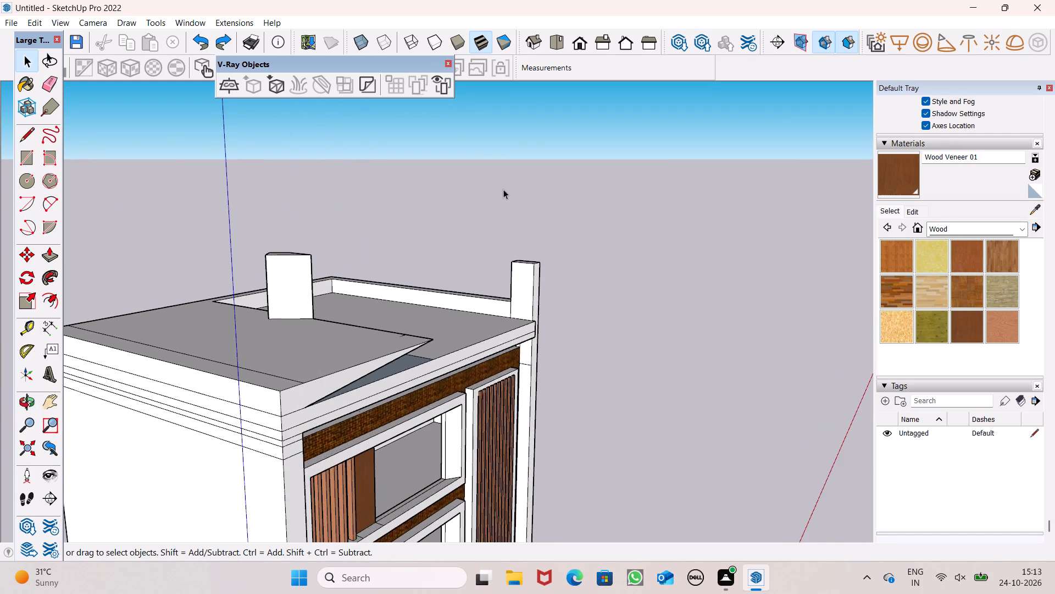
scroll(503, 189, "up", 3)
scroll(503, 189, "down", 1)
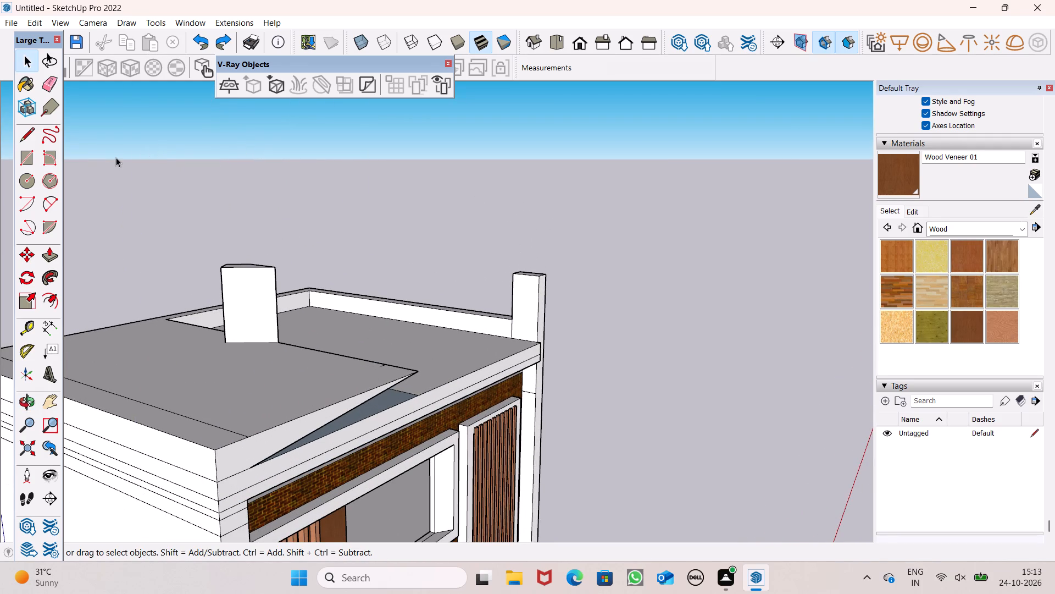
left_click(24, 138)
scroll(545, 301, "down", 1)
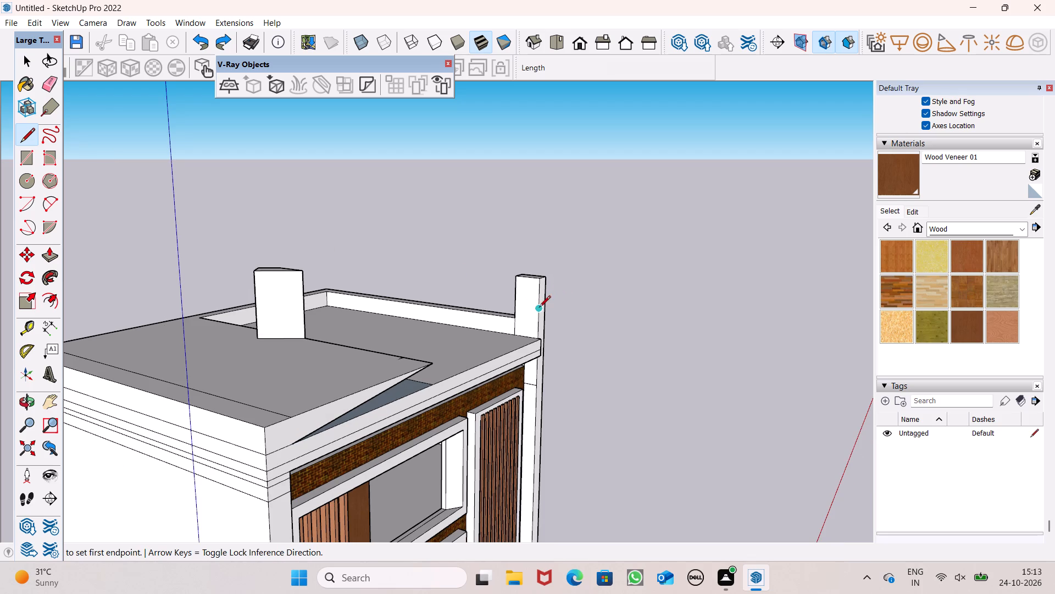
scroll(530, 316, "down", 1)
middle_click_drag(553, 332, 487, 358)
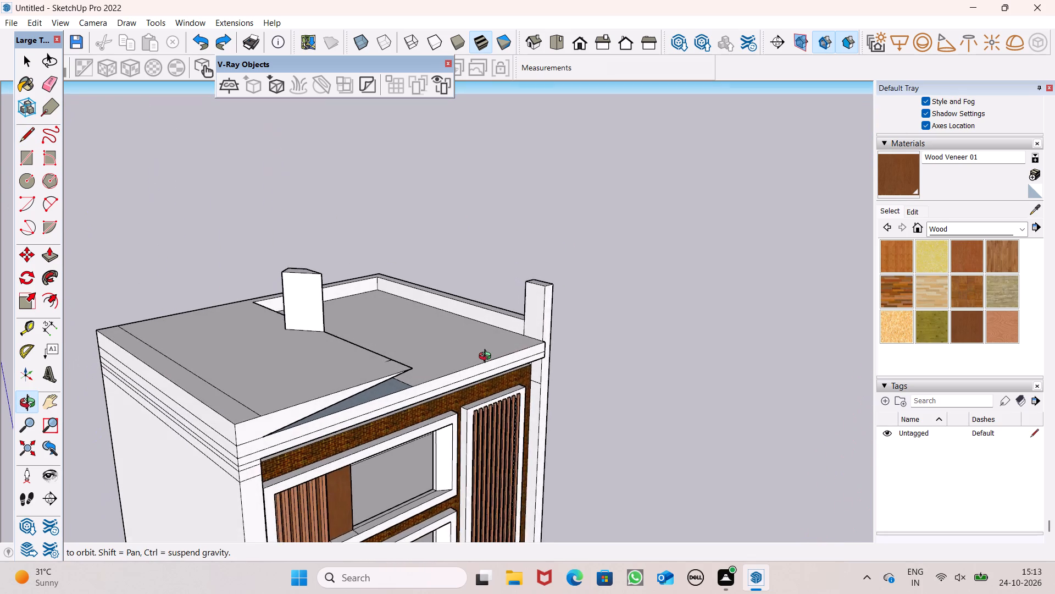
middle_click_drag(487, 358, 442, 353)
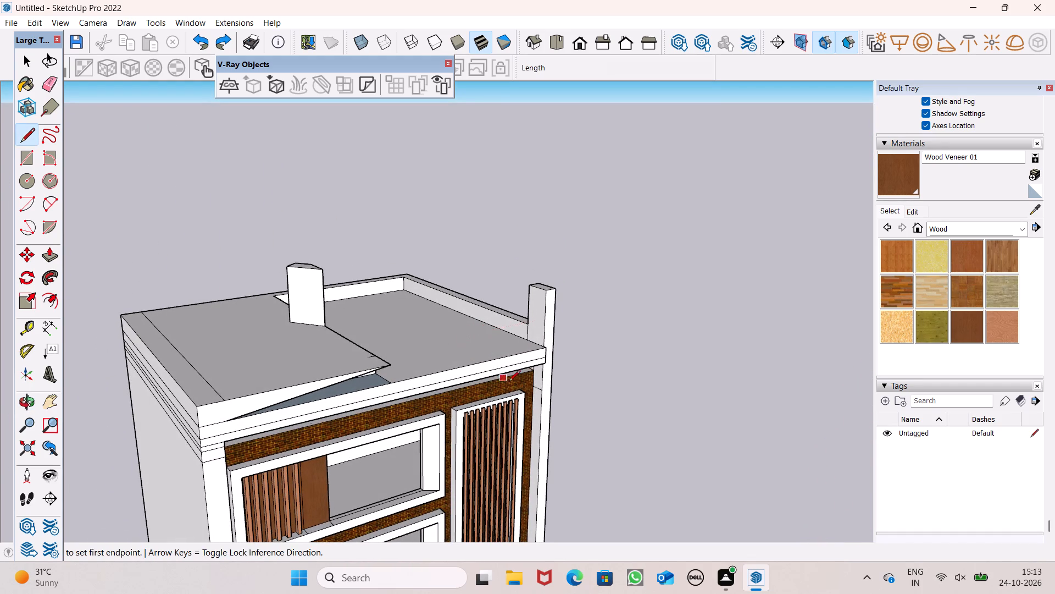
scroll(491, 327, "up", 3)
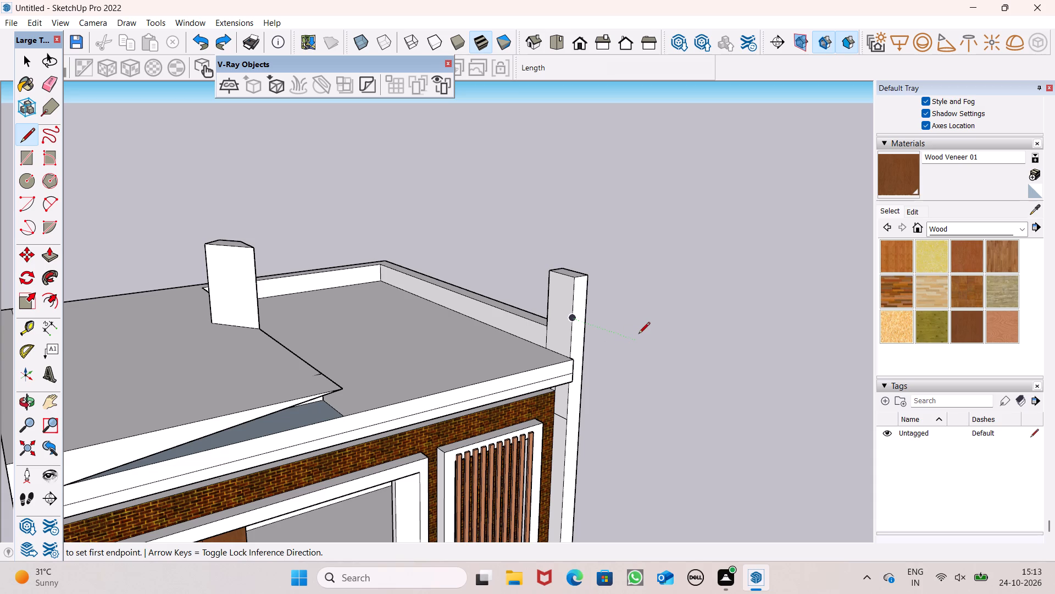
middle_click_drag(267, 288, 263, 315)
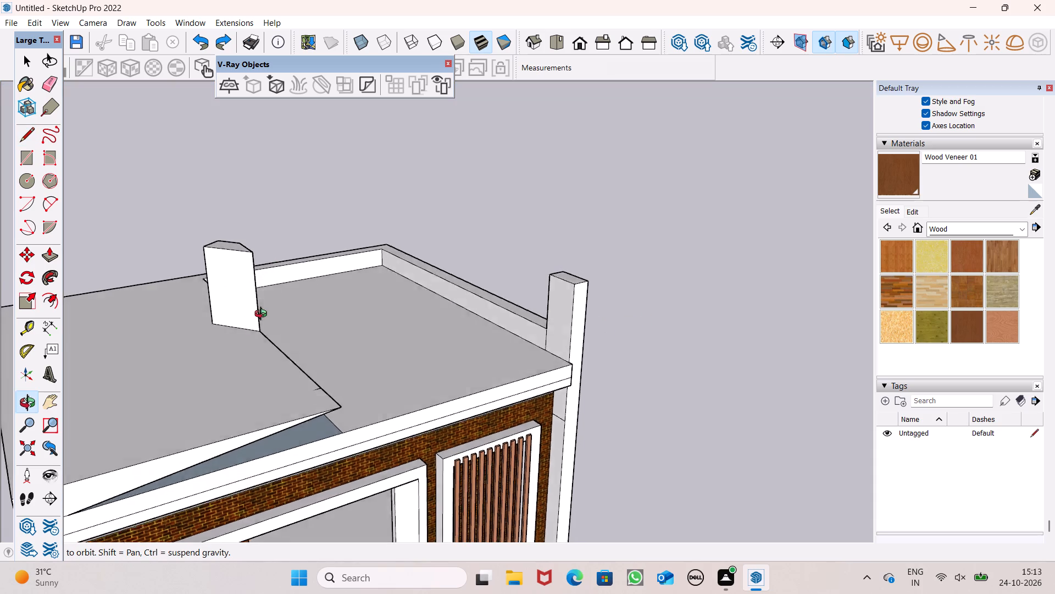
middle_click_drag(263, 315, 228, 365)
scroll(257, 313, "down", 2)
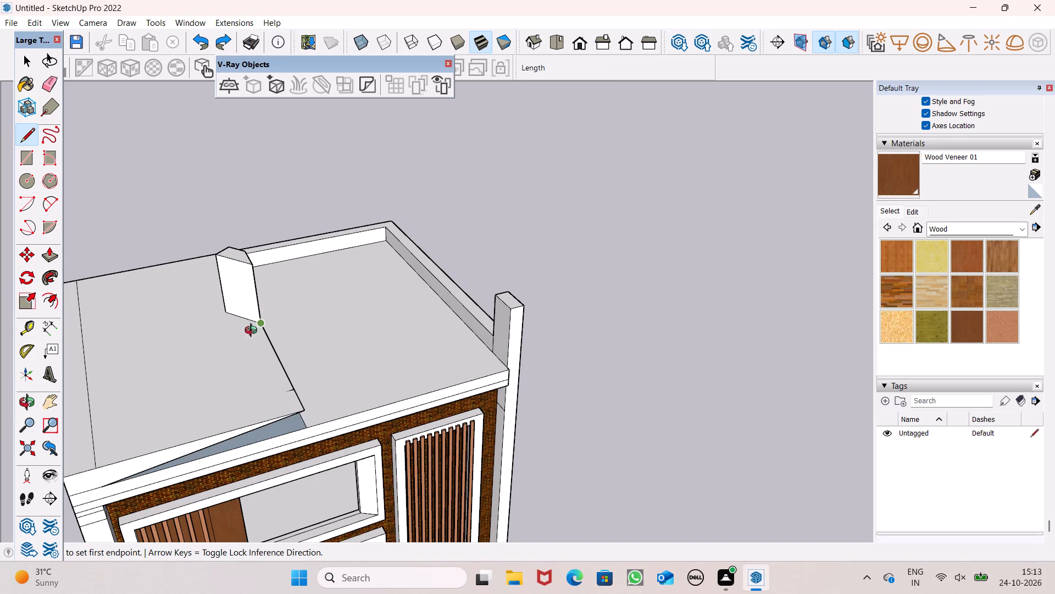
middle_click_drag(253, 324, 257, 373)
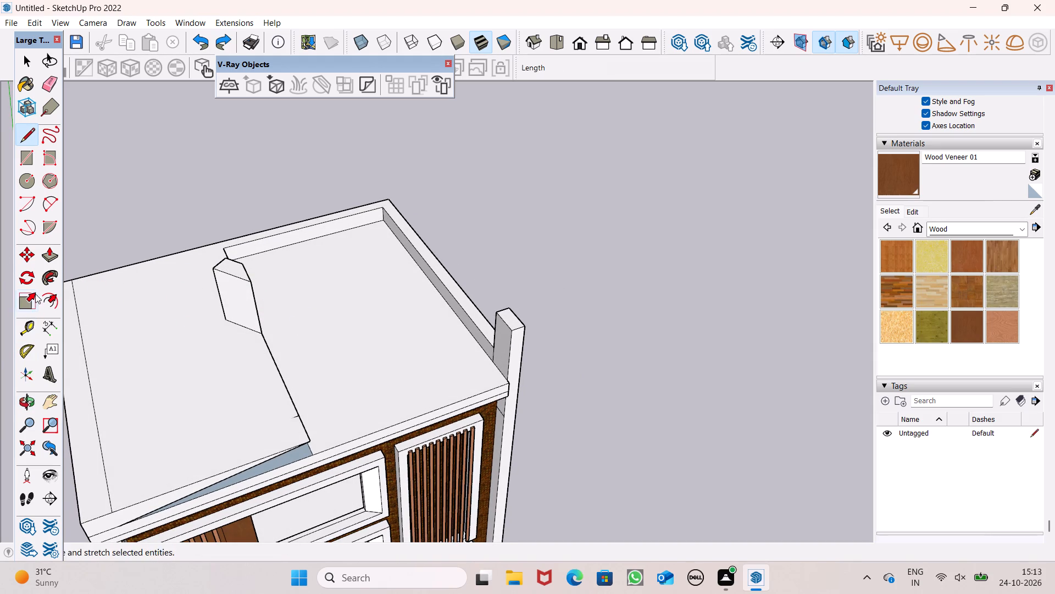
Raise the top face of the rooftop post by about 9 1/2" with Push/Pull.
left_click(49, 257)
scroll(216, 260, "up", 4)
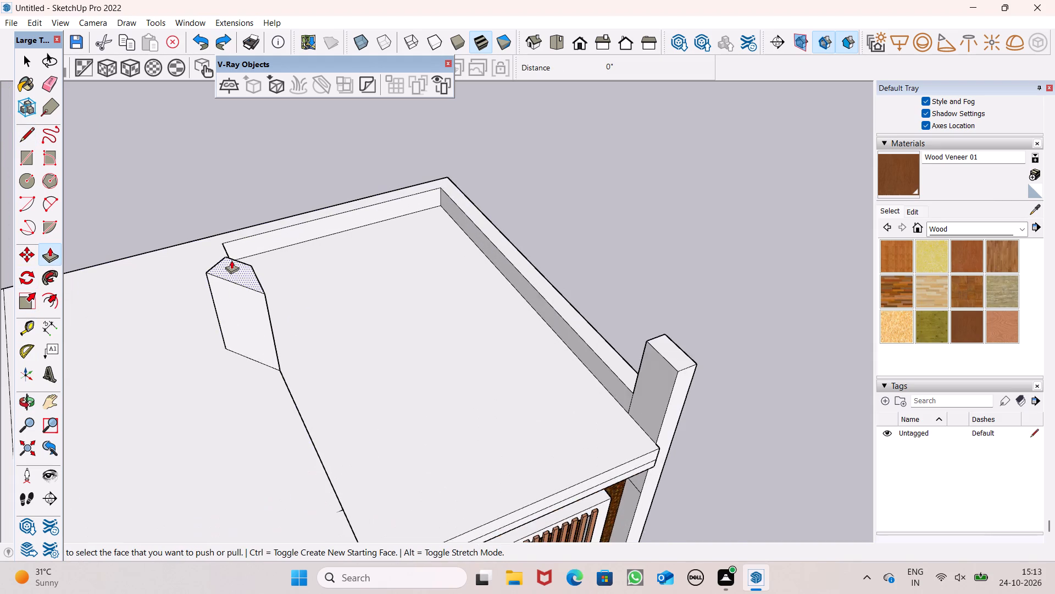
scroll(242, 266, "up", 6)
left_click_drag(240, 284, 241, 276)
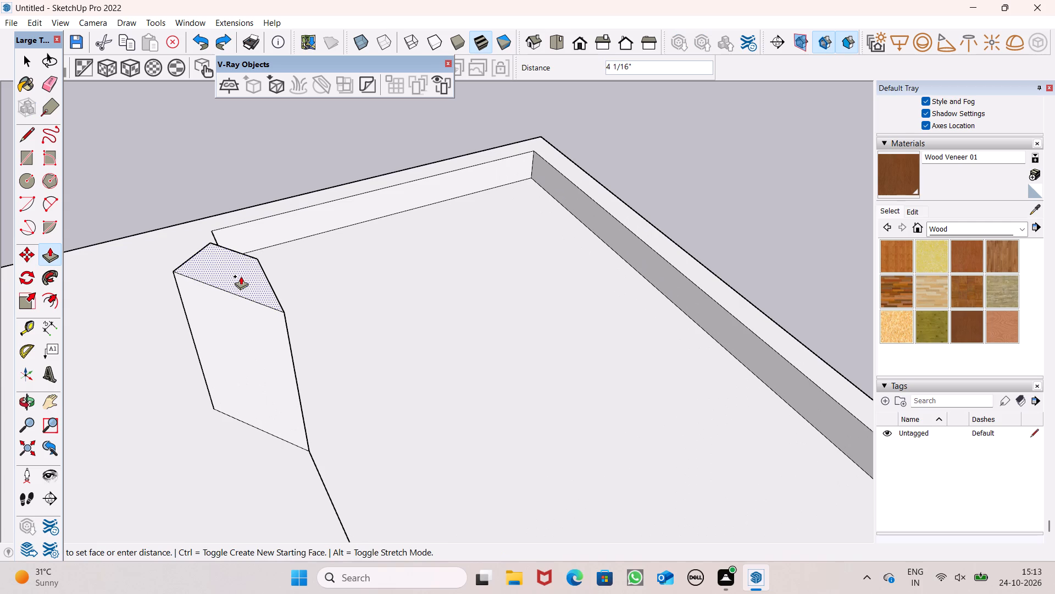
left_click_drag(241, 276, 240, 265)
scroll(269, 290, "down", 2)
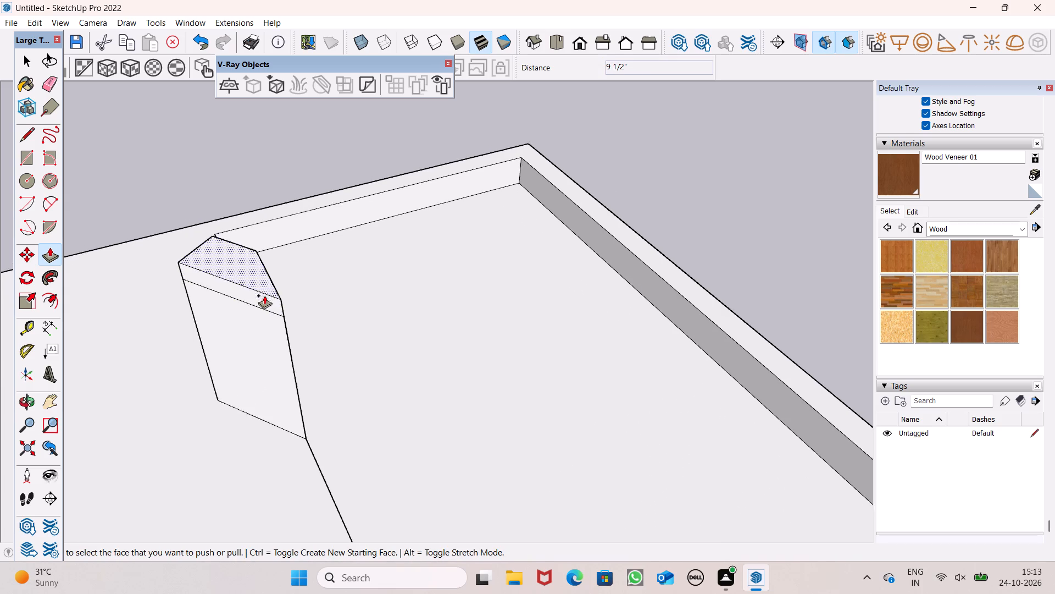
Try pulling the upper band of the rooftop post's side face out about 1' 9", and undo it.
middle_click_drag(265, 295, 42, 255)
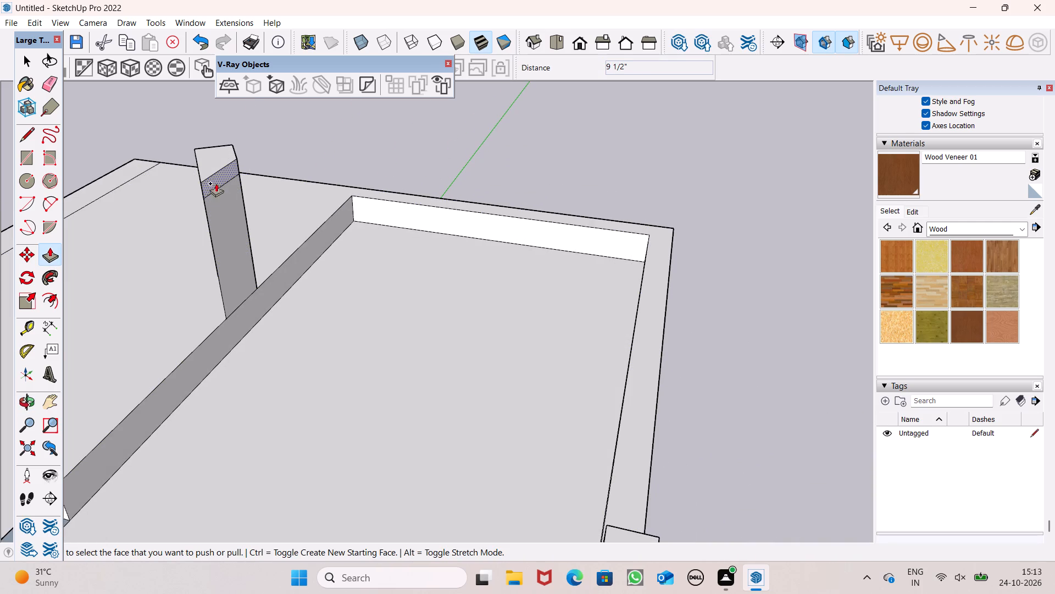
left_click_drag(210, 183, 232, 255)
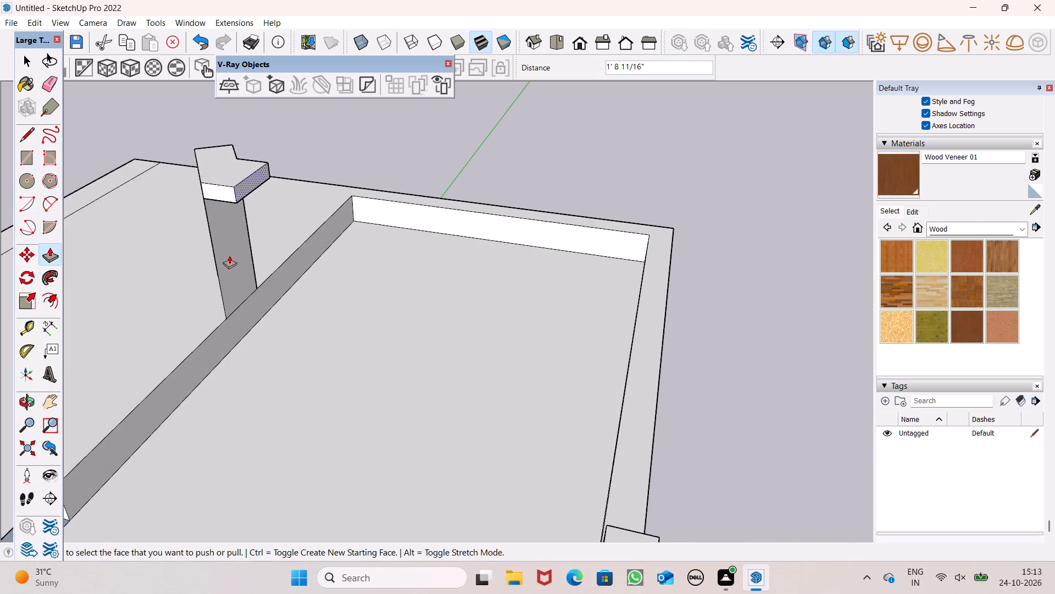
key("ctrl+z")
Undo the rooftop post's raised top and its extrusion, back to the flat footprint outline on the roof.
scroll(229, 257, "down", 2)
middle_click_drag(210, 264, 398, 258)
key("ctrl+z")
key("ctrl+z")
key("ctrl+z")
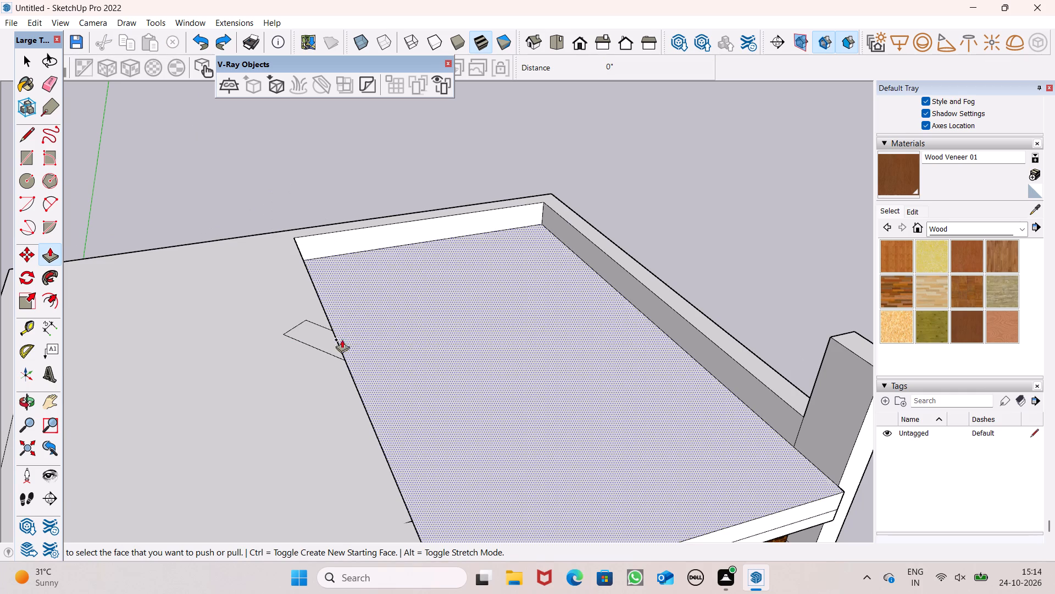
key("space")
Erase the leftover post footprint outline from the roof slab beside the recessed terrace.
left_click(47, 85)
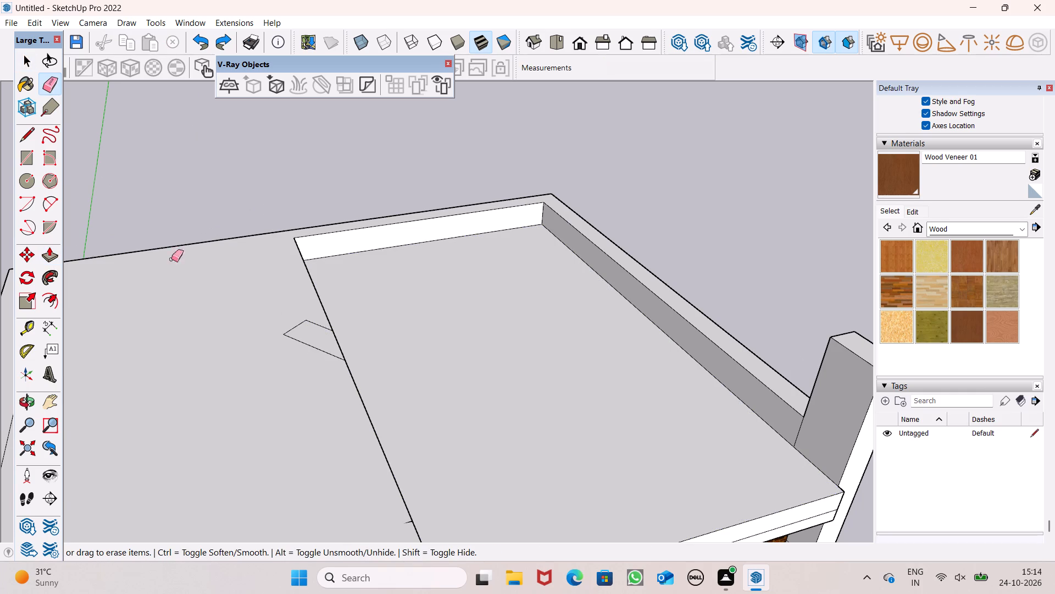
left_click_drag(290, 324, 307, 327)
key("space")
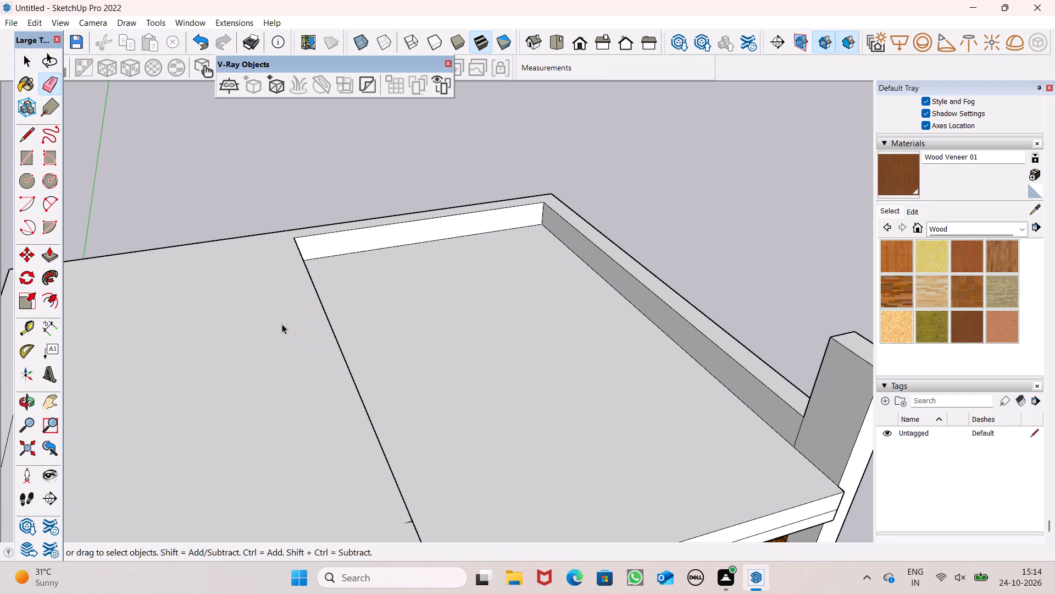
Draw a rectangular post footprint about 3' 3 7/8" wide on the roof slab, against the recessed terrace's inner edge.
scroll(282, 324, "down", 4)
middle_click_drag(282, 349, 245, 358)
middle_click(252, 382)
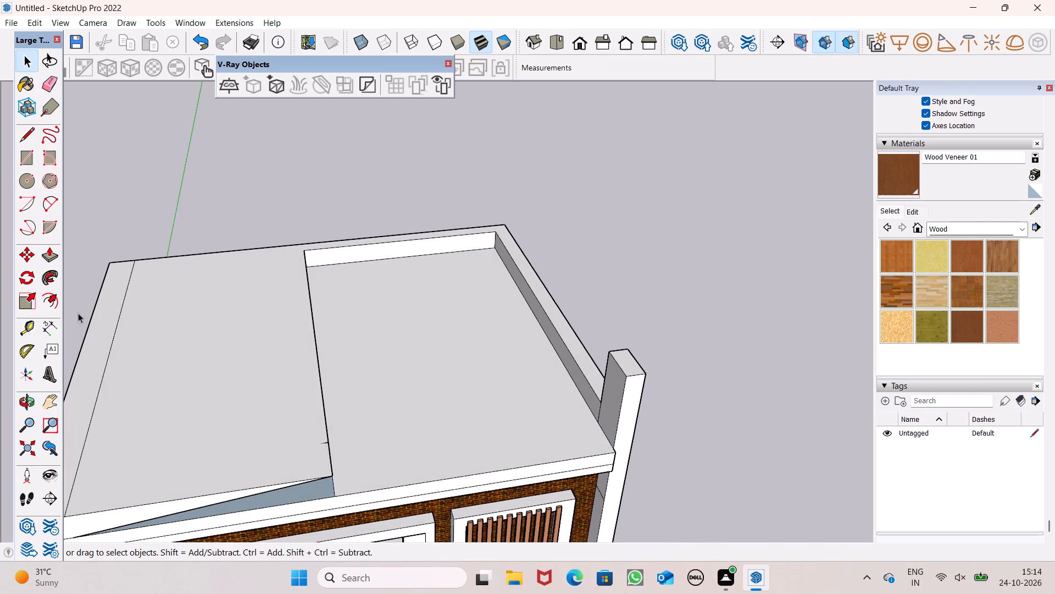
left_click(21, 133)
scroll(234, 237, "down", 2)
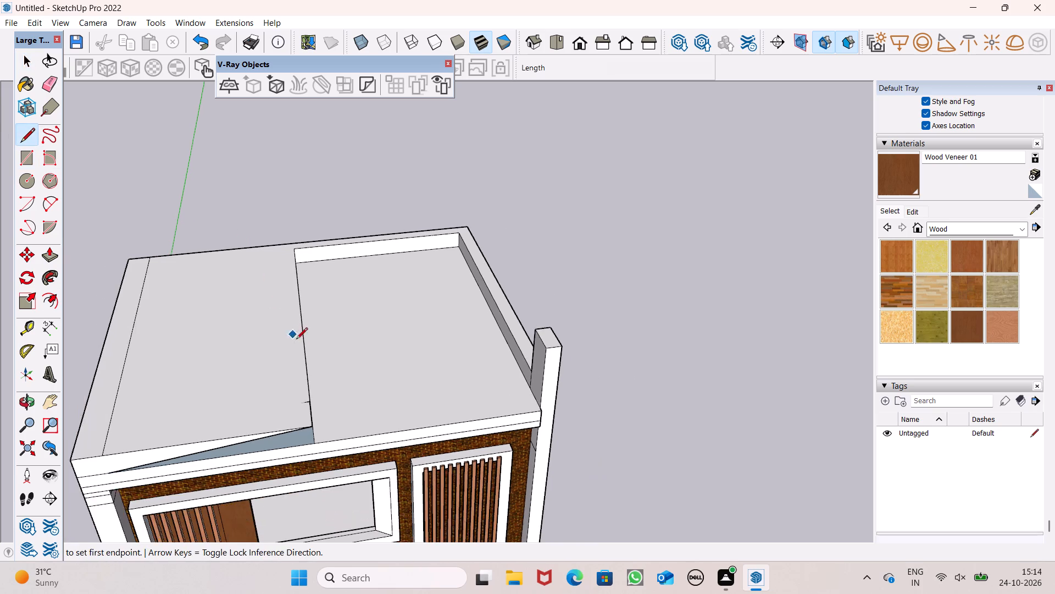
middle_click_drag(299, 351, 309, 435)
scroll(266, 322, "up", 5)
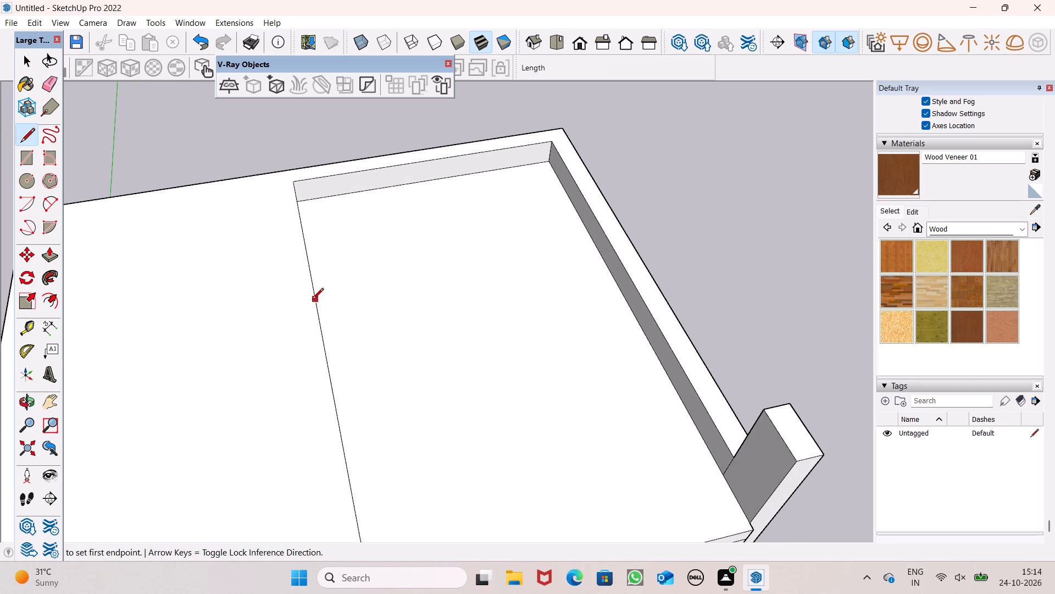
left_click(312, 300)
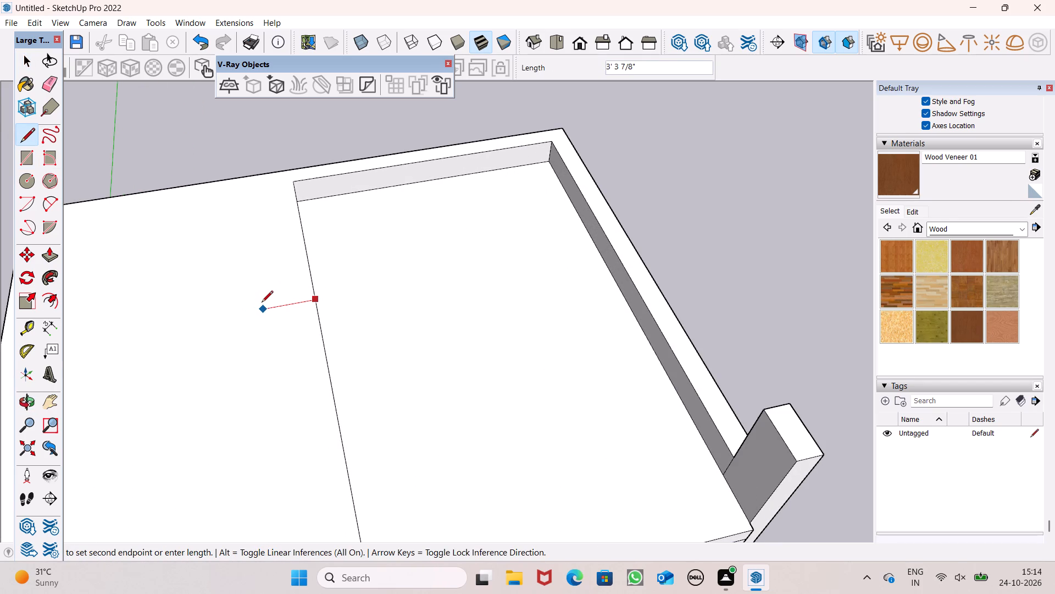
left_click(262, 303)
left_click(268, 345)
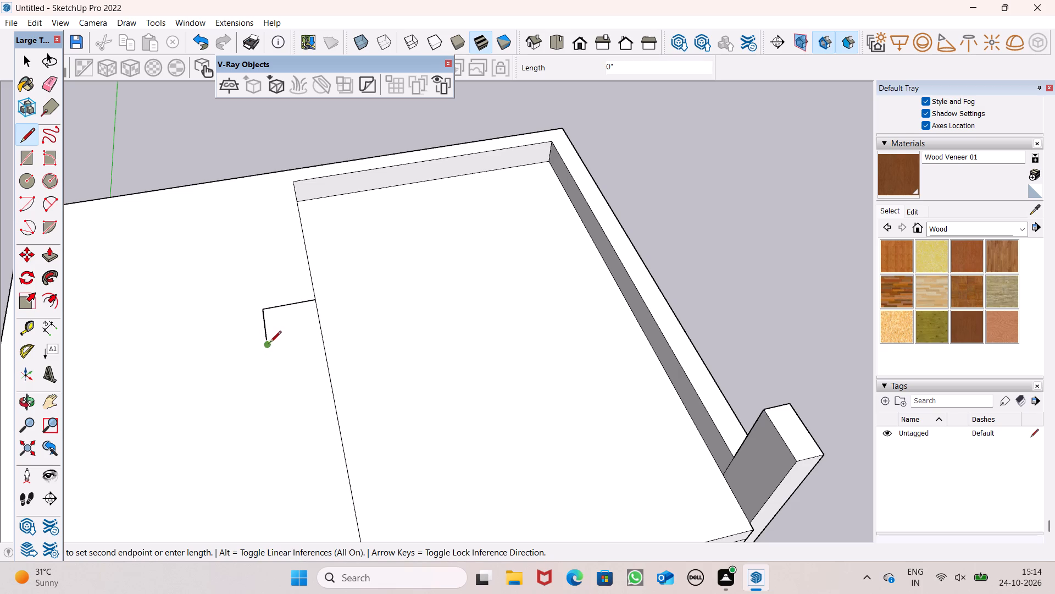
left_click(318, 336)
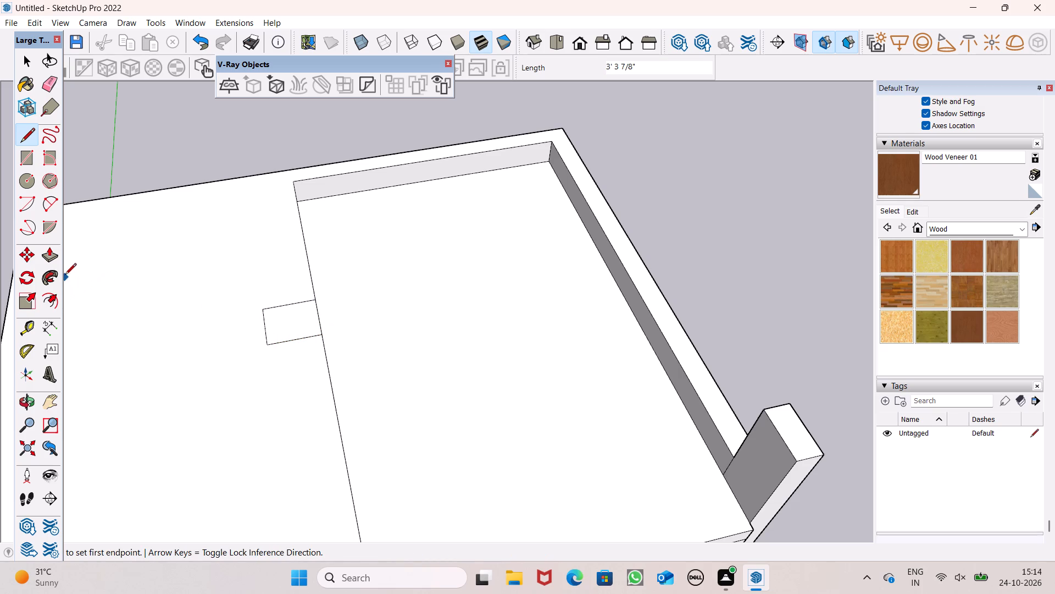
Extrude the footprint beside the recessed terrace upward 5' 5" with Push/Pull to form a post.
left_click(54, 258)
left_click_drag(276, 323, 280, 312, "ctrl")
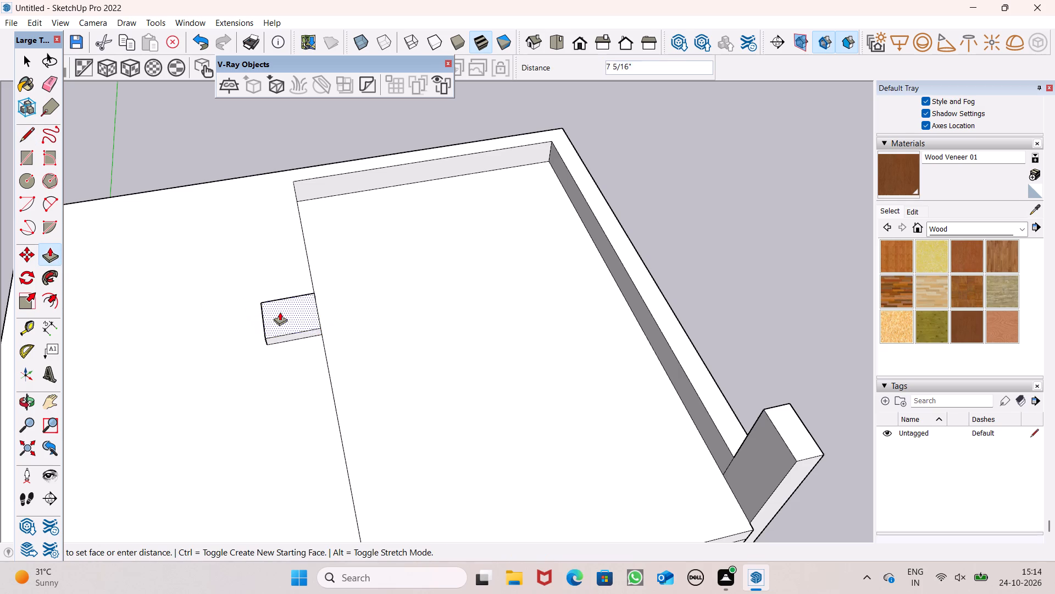
left_click_drag(280, 312, 260, 262, "ctrl")
Push/Pull the new post's top face up another 10 15/16" as a separate upper band.
scroll(260, 267, "down", 4)
middle_click_drag(264, 267, 251, 148)
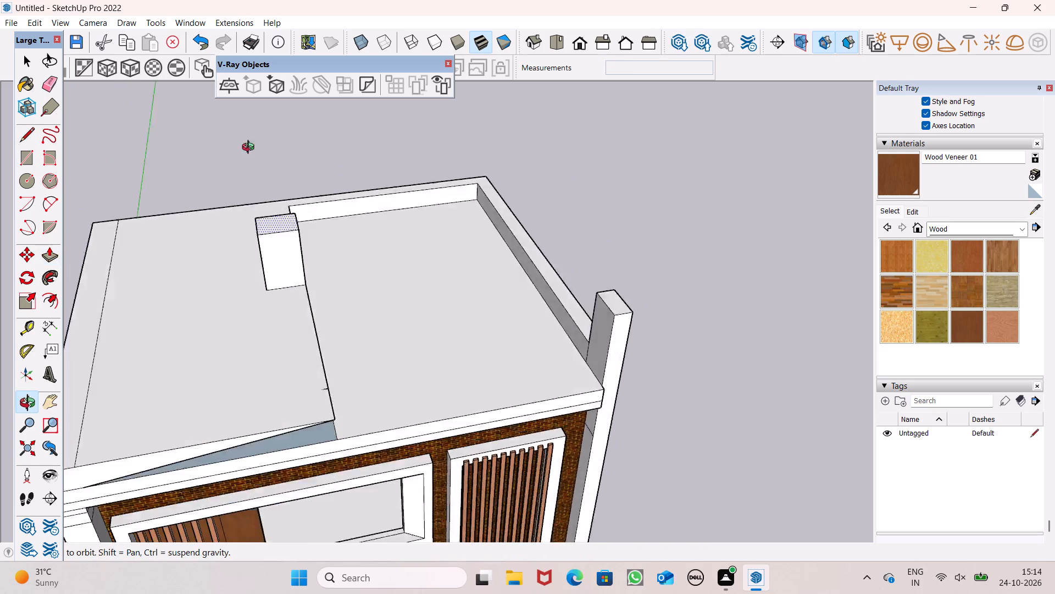
middle_click_drag(251, 148, 294, 206)
scroll(267, 258, "up", 5)
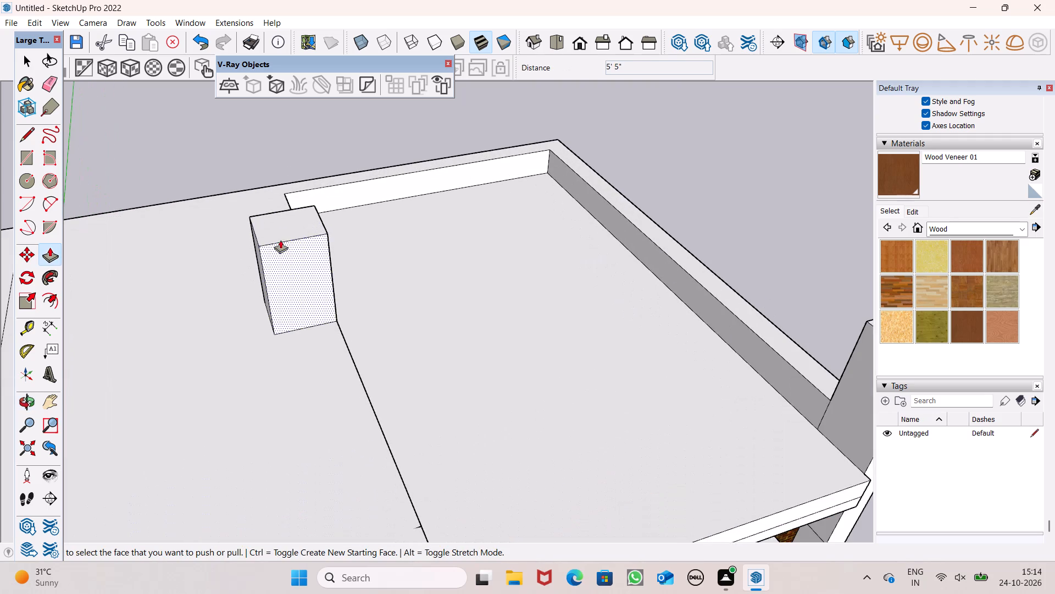
left_click_drag(279, 237, 277, 220)
Pull the post's upper band out over the recessed terrace by about 13' 8 7/16" to form a beam.
scroll(259, 229, "down", 4)
middle_click_drag(265, 244, 215, 237)
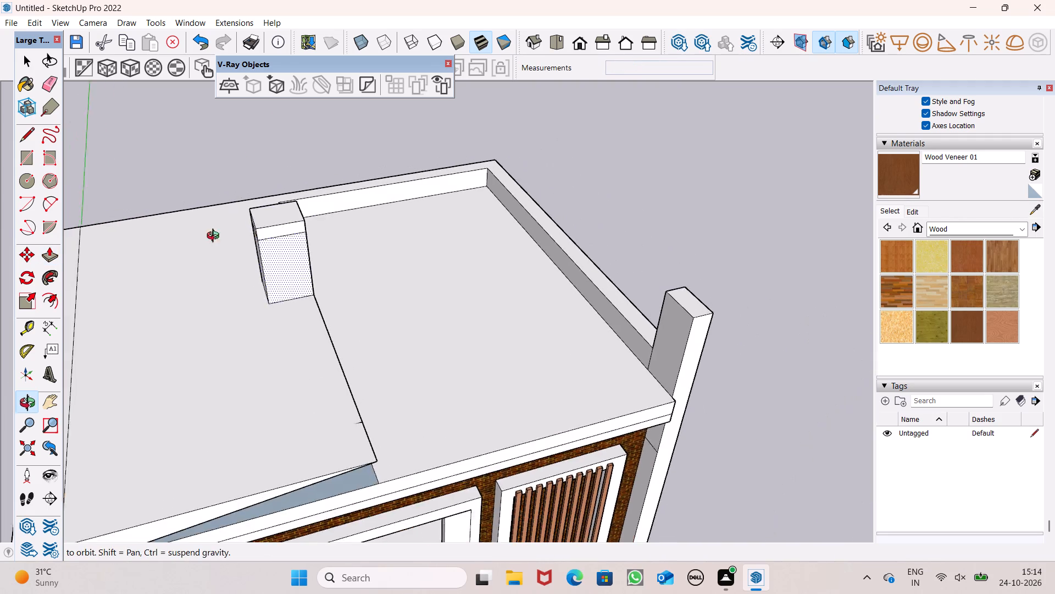
middle_click_drag(215, 237, 159, 224)
middle_click_drag(292, 207, 232, 231)
scroll(236, 221, "up", 1)
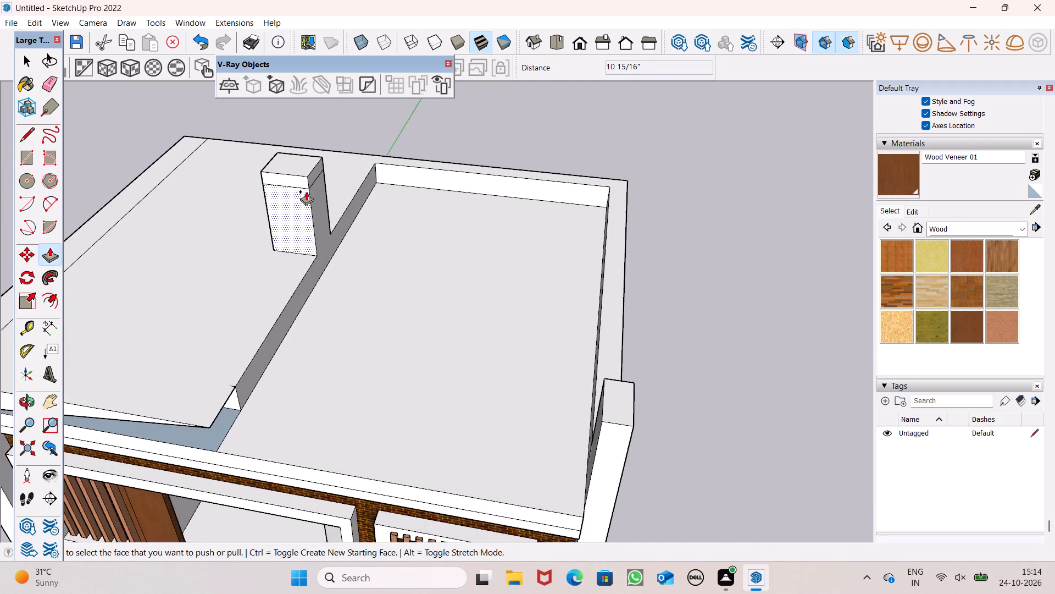
scroll(306, 191, "up", 4)
left_click_drag(315, 168, 488, 223)
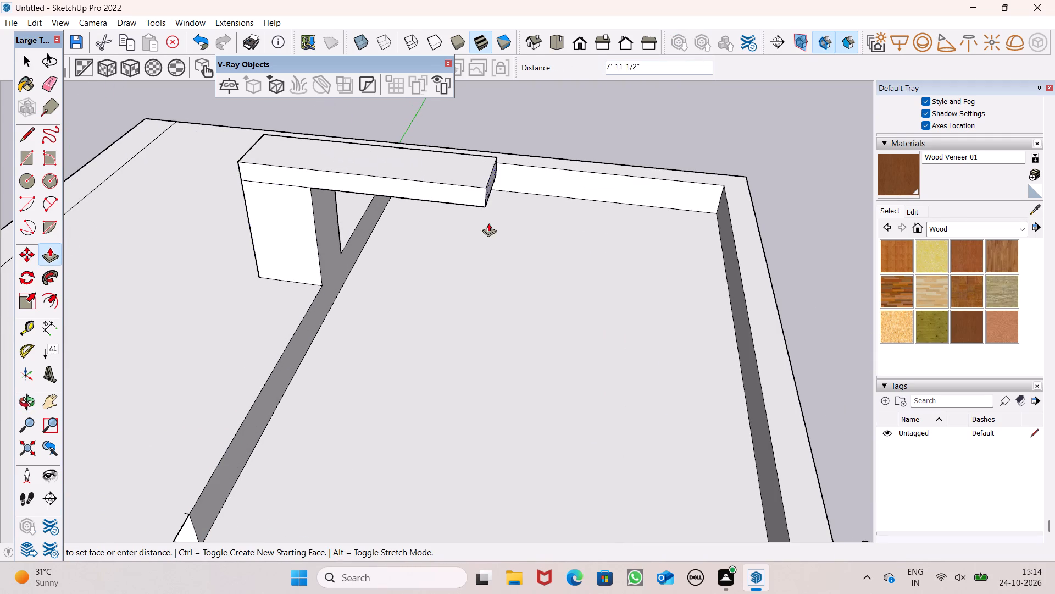
left_click_drag(488, 223, 614, 280)
Pull the beam's long side face about 21' 5 5/16" toward the front facade, forming a canopy slab over the terrace.
scroll(456, 215, "down", 4)
middle_click_drag(488, 248, 612, 292)
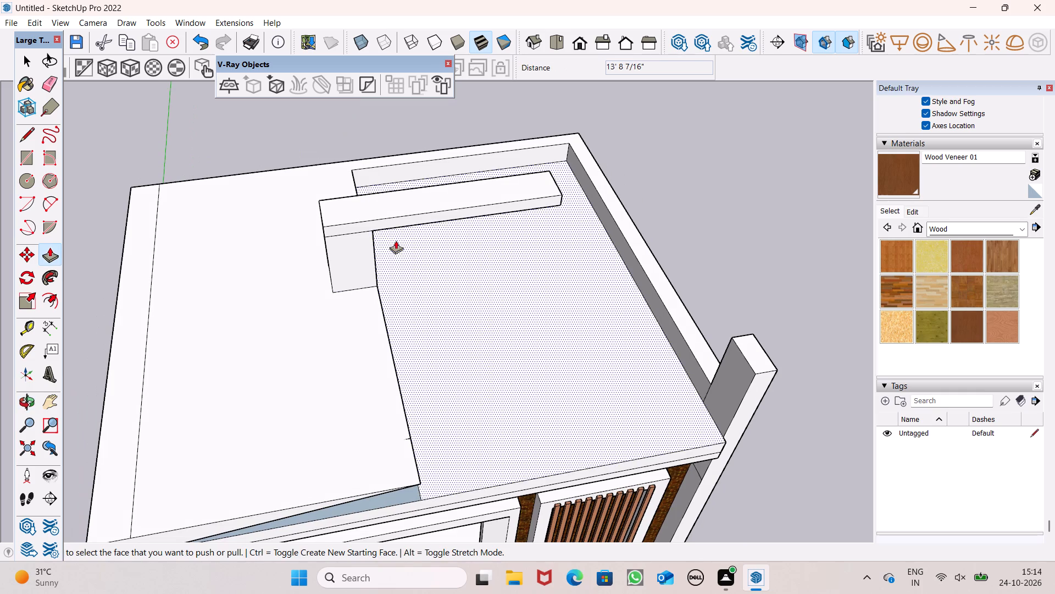
left_click_drag(419, 219, 750, 338)
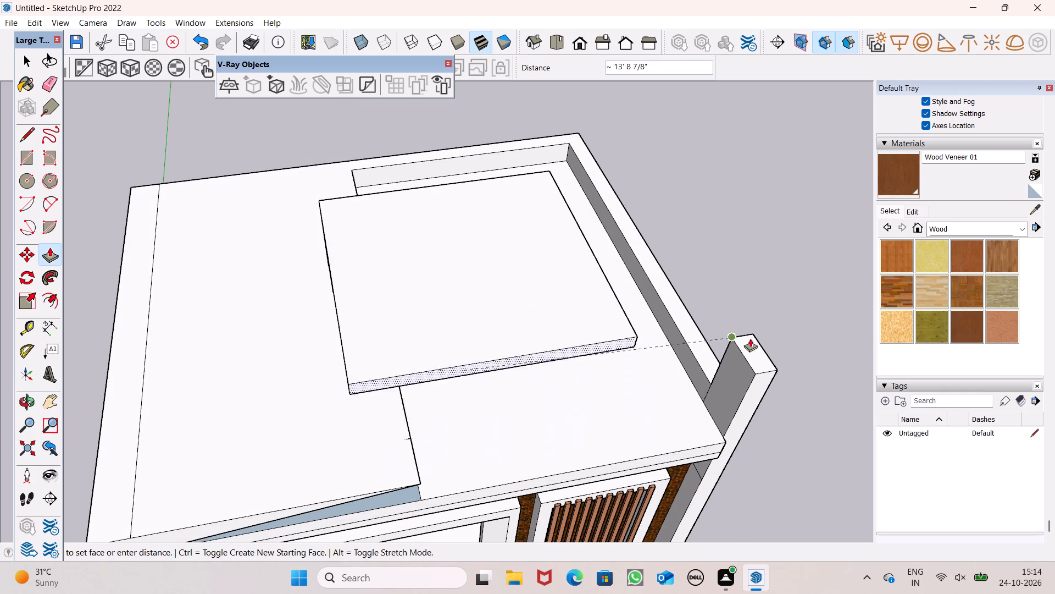
left_click_drag(750, 338, 761, 342)
Push the canopy slab's front face back about 3' from the facade.
scroll(628, 317, "down", 5)
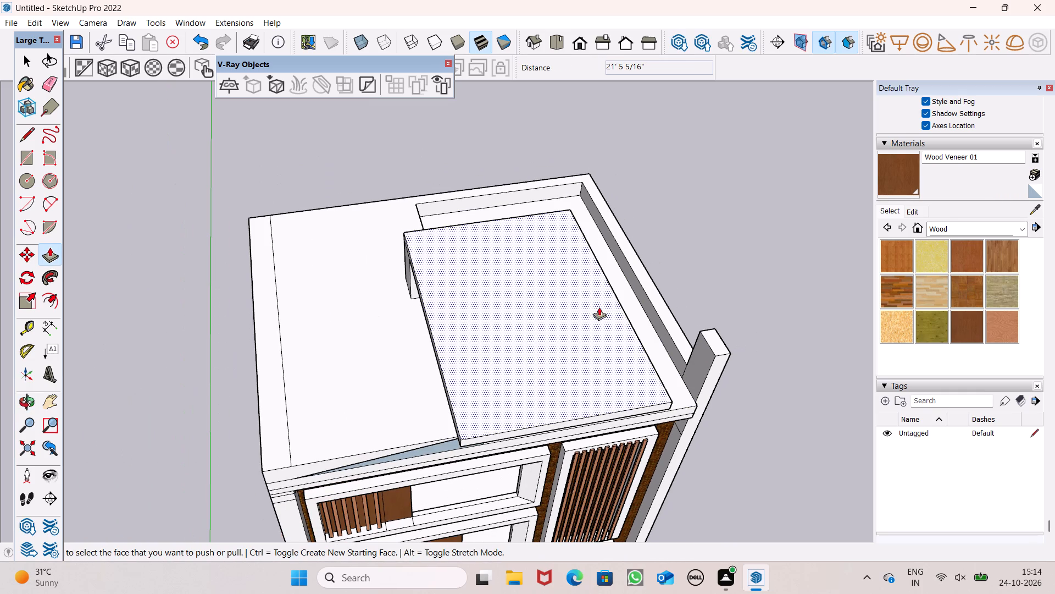
middle_click_drag(593, 299, 582, 279)
scroll(655, 383, "up", 5)
left_click_drag(635, 386, 630, 338)
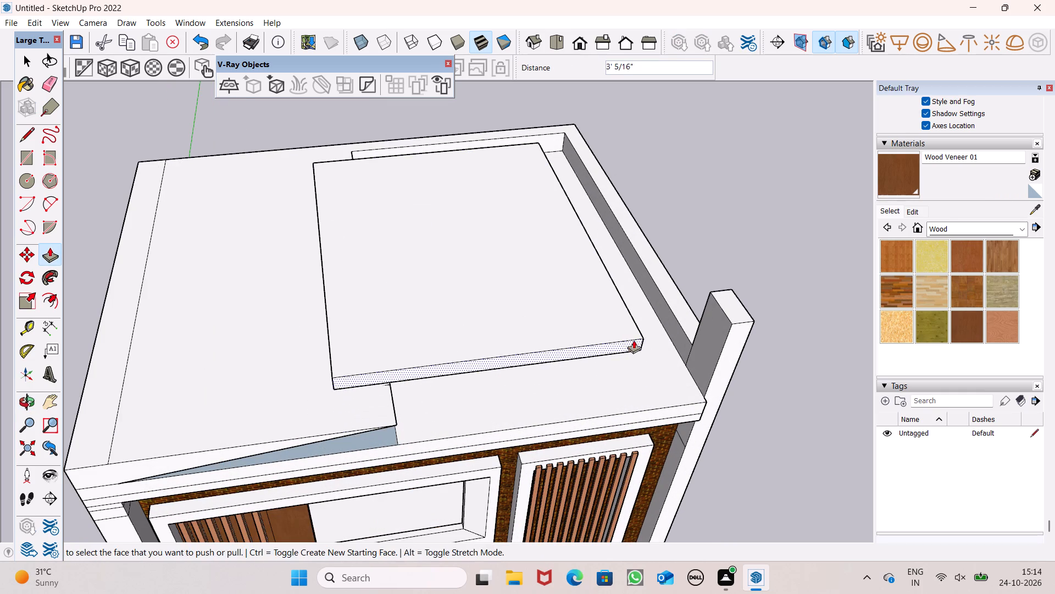
Extend the canopy slab's side face about 9' 2 1/16" toward the tall corner post.
scroll(637, 343, "down", 1)
middle_click_drag(668, 362, 348, 290)
scroll(351, 290, "up", 3)
left_click_drag(267, 250, 271, 251)
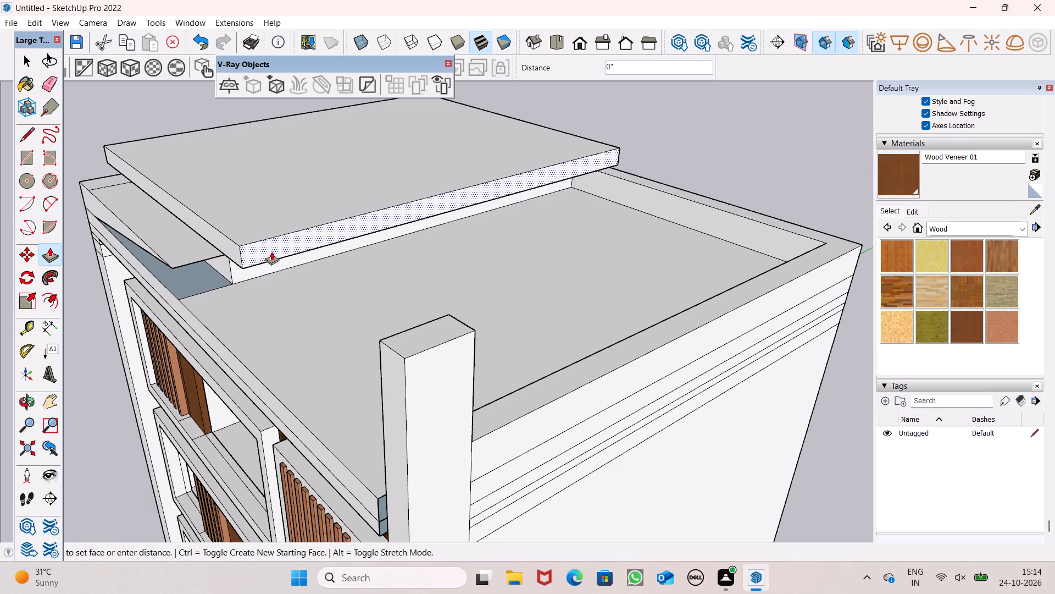
left_click_drag(271, 251, 411, 346)
Raise the tall corner post's top face to meet the underside of the canopy slab.
middle_click_drag(447, 391, 494, 289)
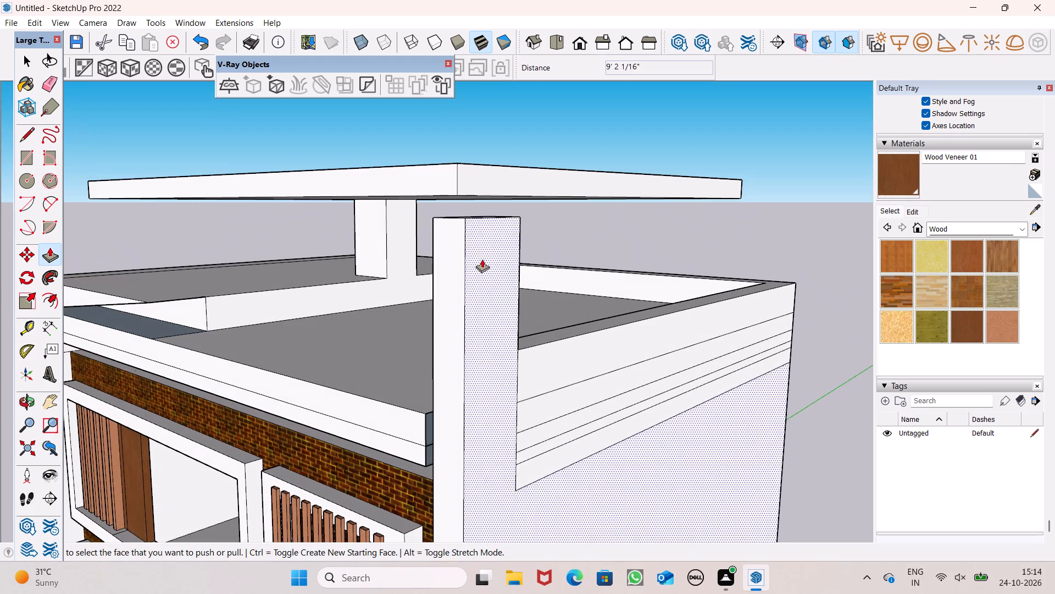
middle_click_drag(468, 229, 551, 265)
scroll(468, 229, "up", 1)
scroll(538, 256, "up", 5)
left_click_drag(531, 234, 527, 205)
scroll(516, 226, "down", 4)
middle_click_drag(513, 222, 513, 135)
scroll(506, 154, "up", 16)
middle_click_drag(491, 265, 414, 311)
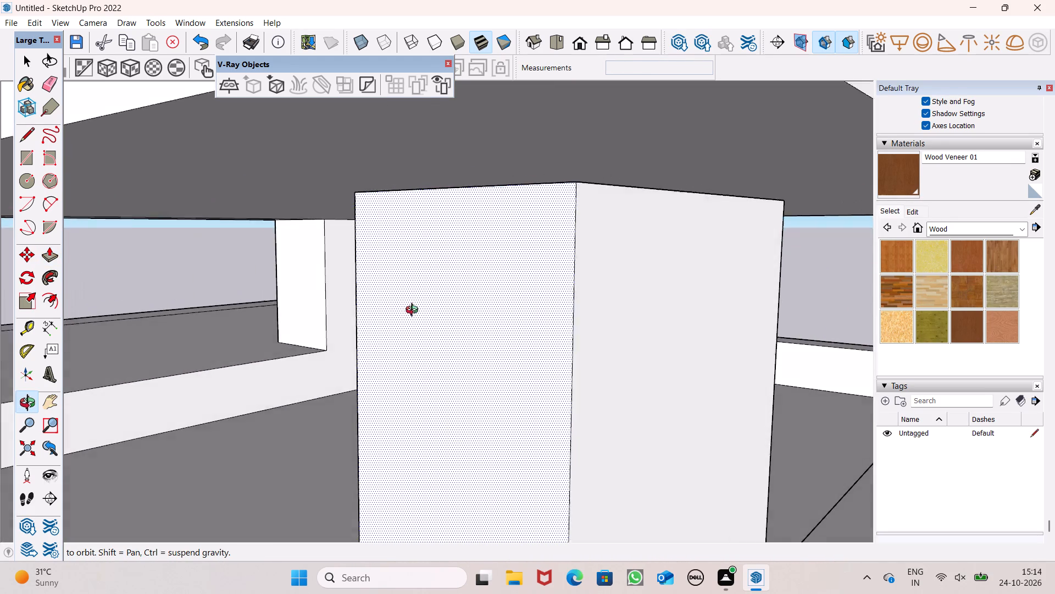
middle_click_drag(414, 311, 408, 317)
scroll(534, 227, "up", 7)
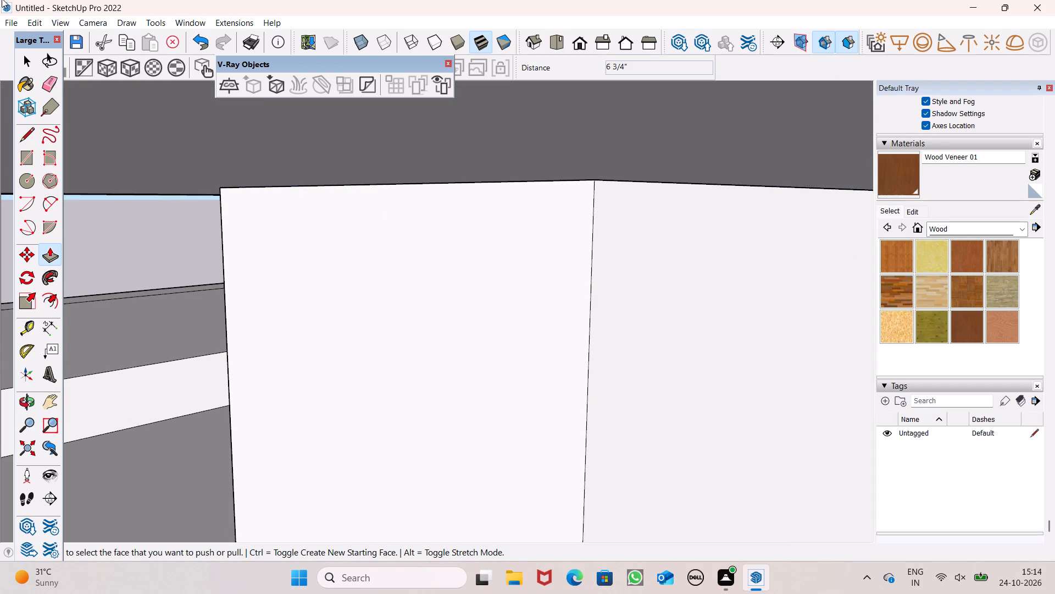
middle_click_drag(390, 238, 388, 258)
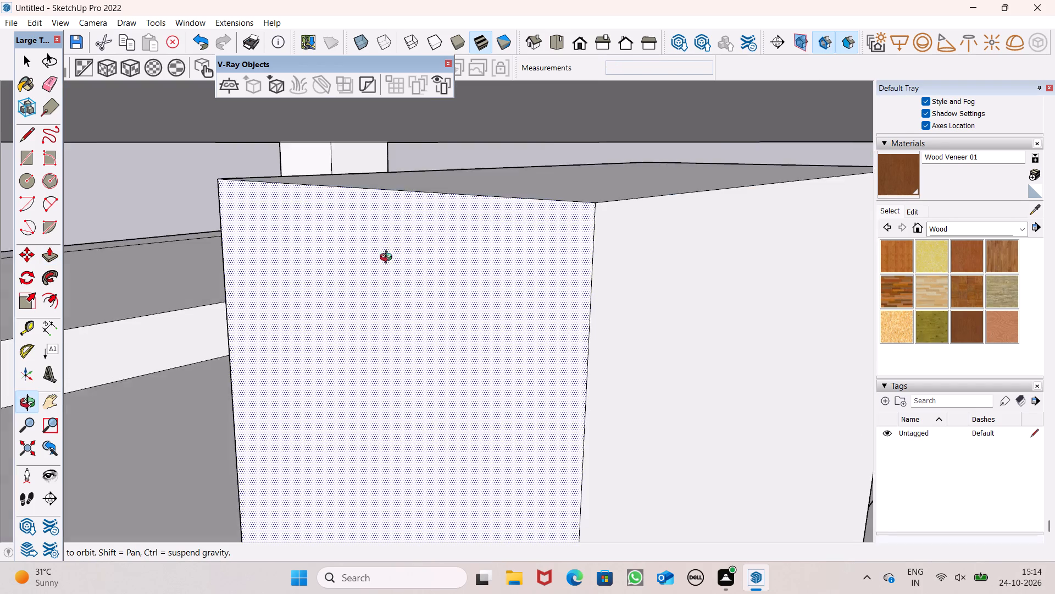
middle_click_drag(388, 258, 392, 251)
left_click_drag(523, 184, 534, 96)
Adjust the canopy slab's side face above the corner post by about 1' 2 5/8" with Push/Pull.
scroll(460, 234, "down", 14)
left_click_drag(513, 226, 507, 244)
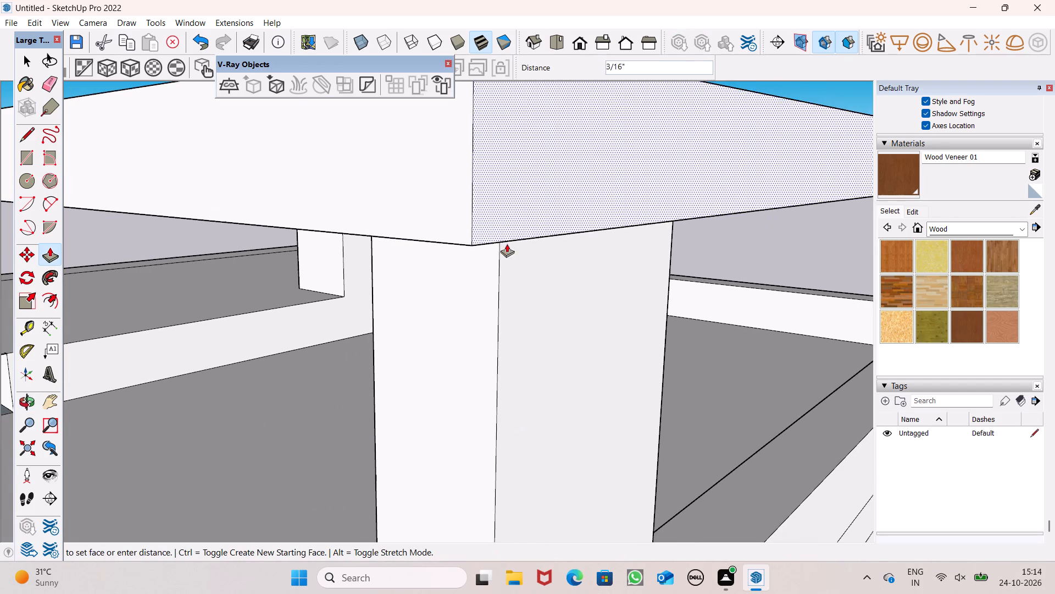
left_click_drag(507, 244, 503, 259)
Push the canopy slab's front face back about 1' 9 1/8", flush with the corner post's front.
scroll(579, 215, "down", 16)
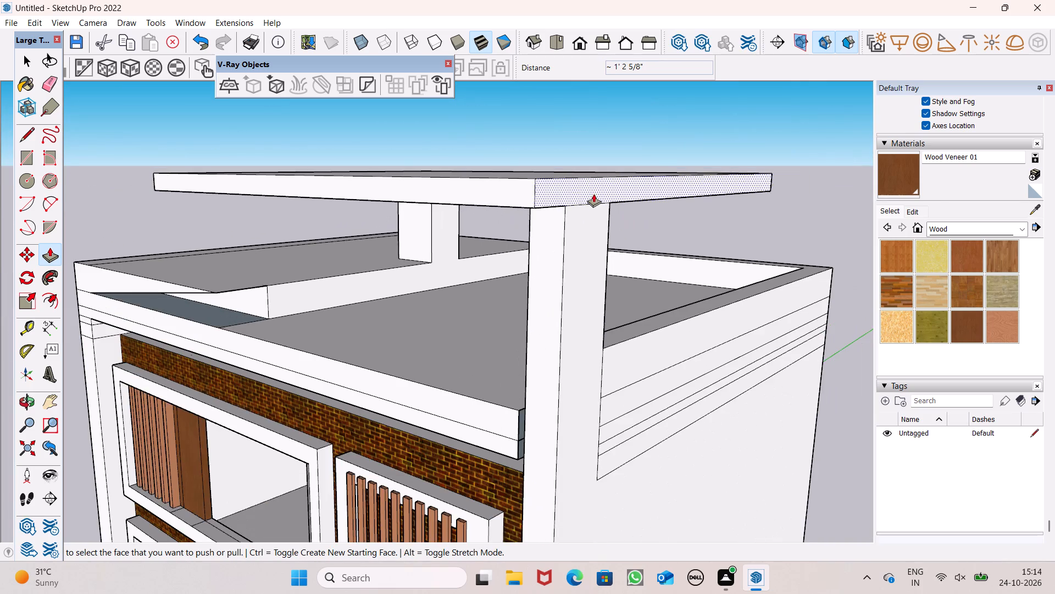
scroll(583, 189, "down", 3)
middle_click_drag(588, 202, 719, 348)
left_click_drag(676, 351, 692, 300)
Draw a 10 15/16" vertical line across the canopy slab's edge, from the short post's outer corner to the slab top.
scroll(661, 257, "down", 4)
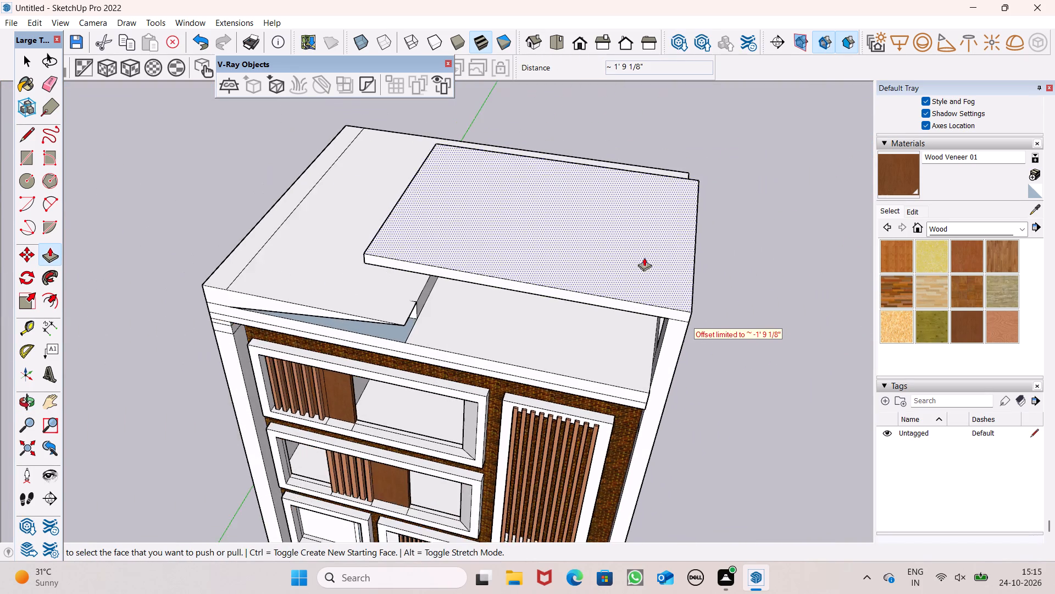
middle_click_drag(575, 279, 814, 229)
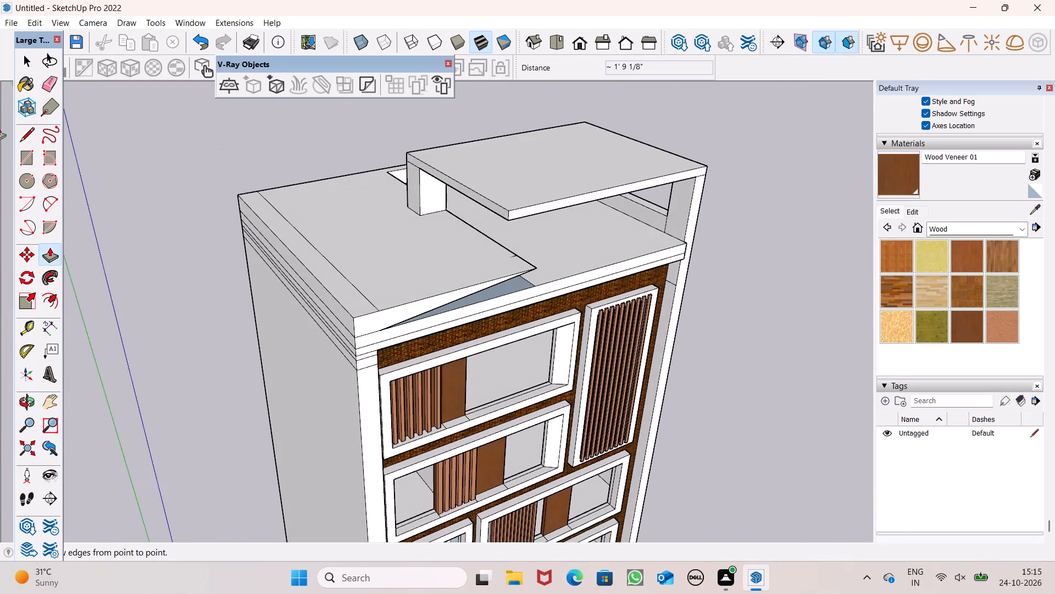
left_click(27, 130)
middle_click_drag(448, 175, 323, 345)
scroll(408, 237, "up", 6)
middle_click_drag(422, 220, 540, 113)
scroll(485, 228, "down", 5)
middle_click_drag(466, 245, 475, 244)
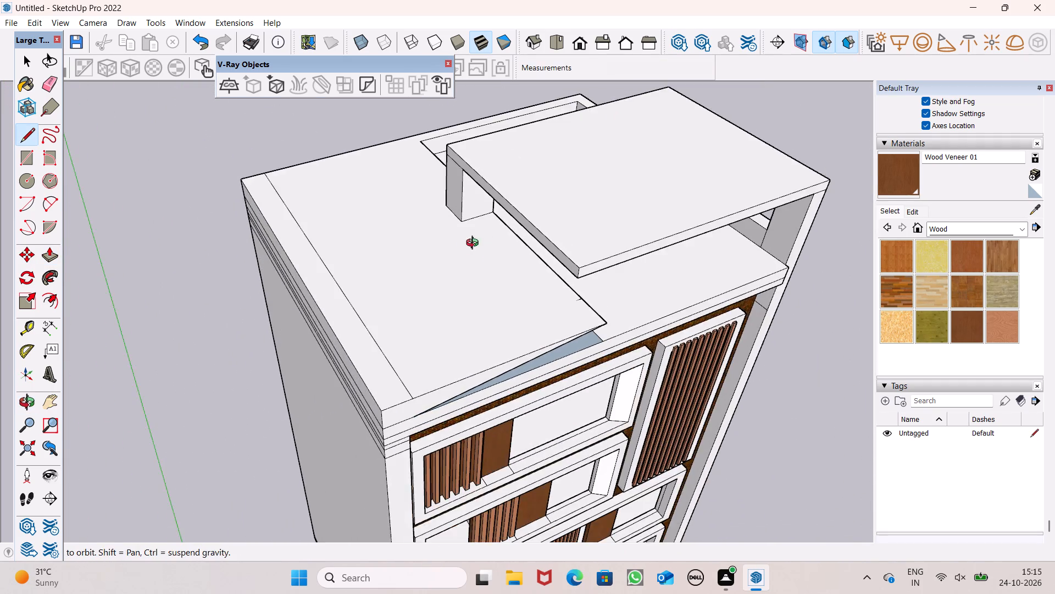
middle_click_drag(475, 244, 658, 242)
scroll(560, 309, "down", 5)
scroll(535, 118, "up", 6)
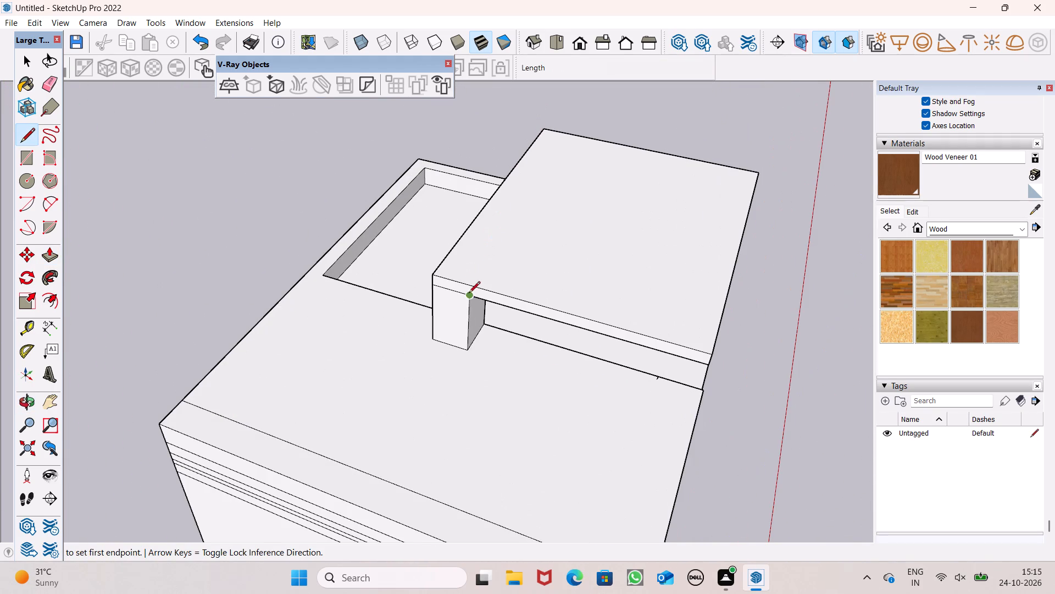
left_click(469, 298)
left_click(474, 289)
Draw a diagonal line about 28' 6 13/16" long across the canopy top, from the short post's line to above the corner post's inner edge.
left_click_drag(469, 287, 492, 277)
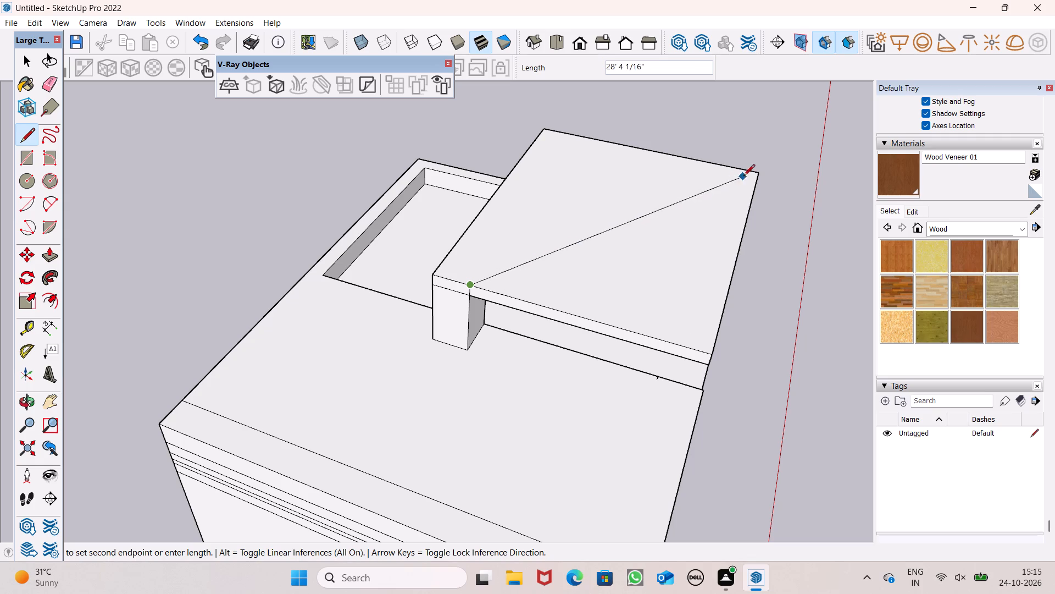
scroll(744, 209, "up", 1)
middle_click_drag(744, 209, 548, 155)
scroll(548, 162, "up", 1)
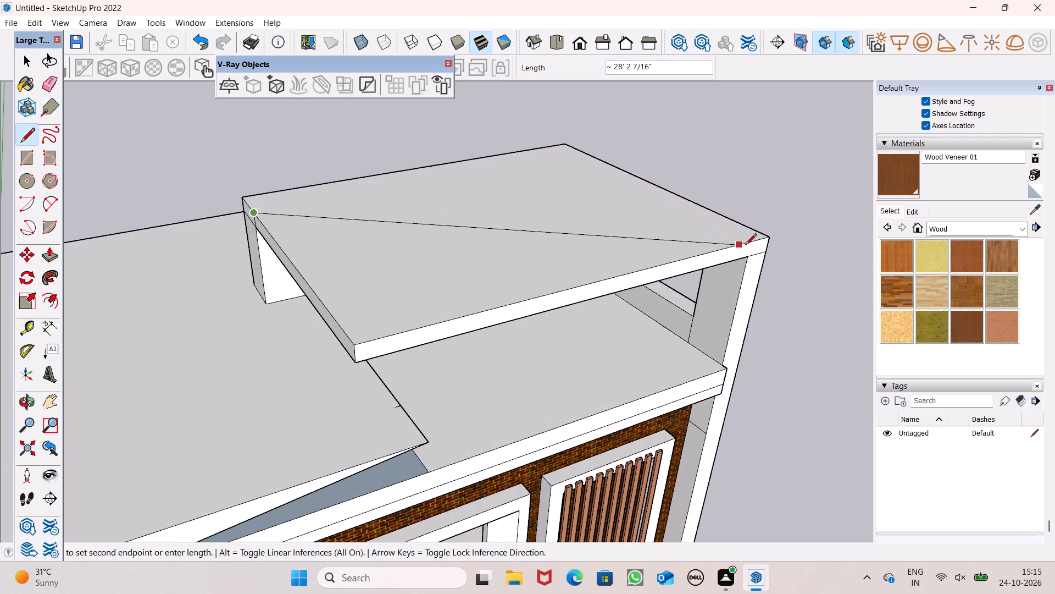
scroll(745, 246, "up", 5)
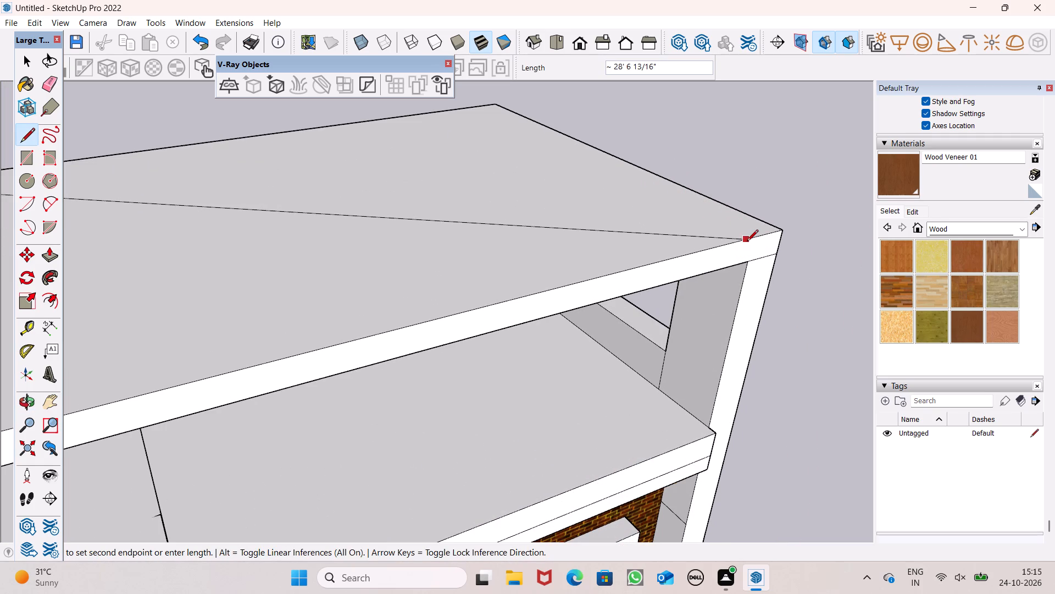
left_click(748, 242)
Draw a vertical line about 11 1/2" down the canopy's front edge, from the diagonal's end to the corner post's inner edge.
left_click(749, 242)
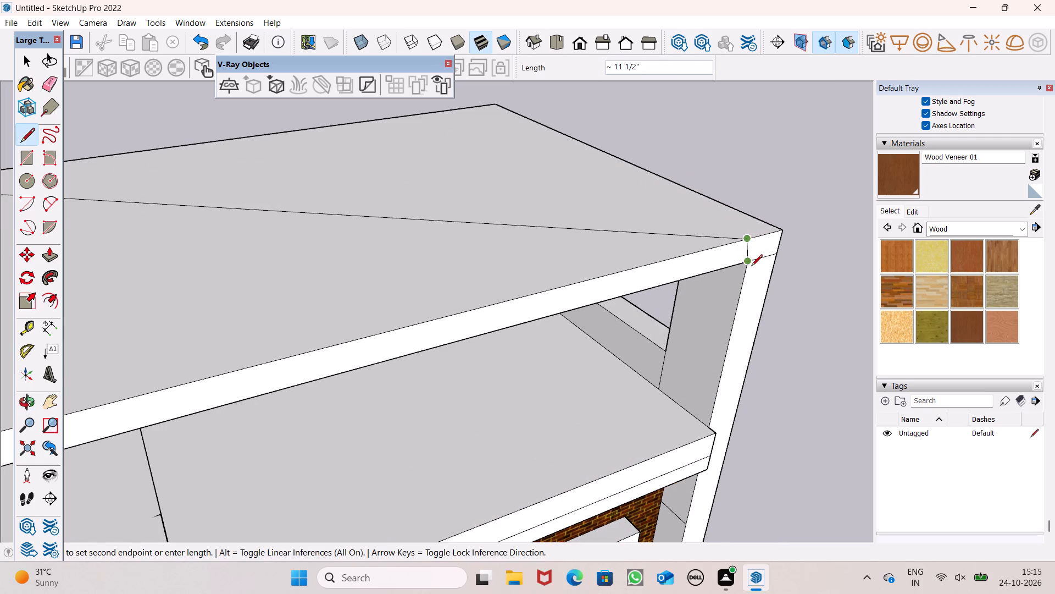
left_click(751, 267)
scroll(708, 221, "down", 4)
key("space")
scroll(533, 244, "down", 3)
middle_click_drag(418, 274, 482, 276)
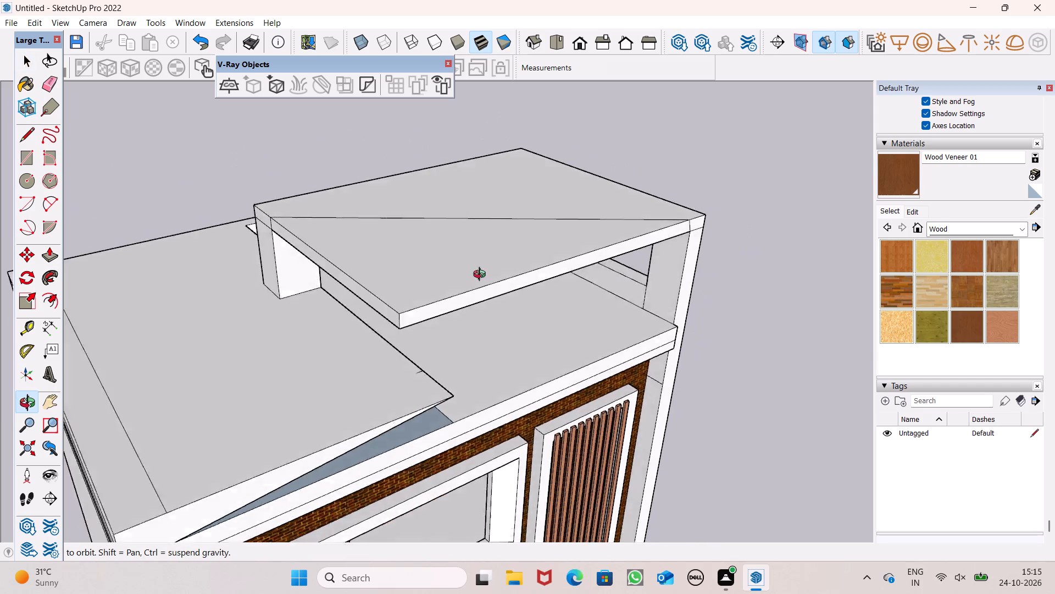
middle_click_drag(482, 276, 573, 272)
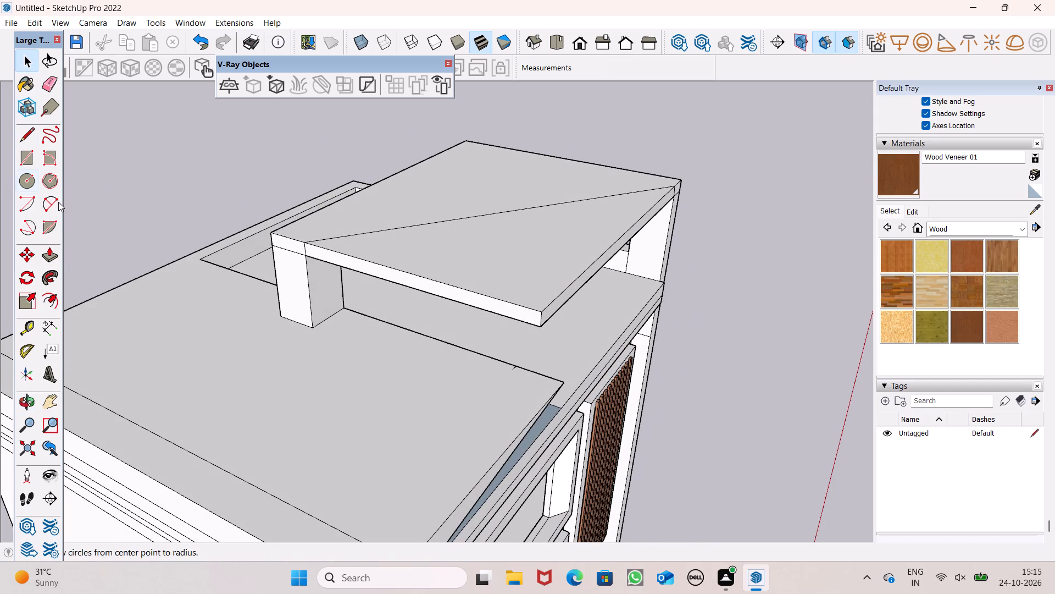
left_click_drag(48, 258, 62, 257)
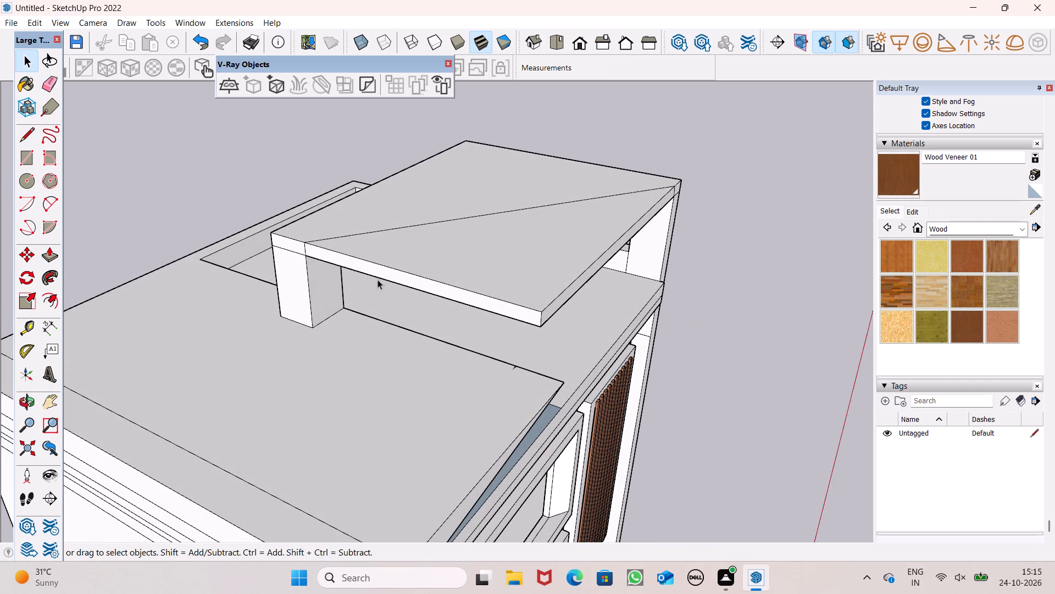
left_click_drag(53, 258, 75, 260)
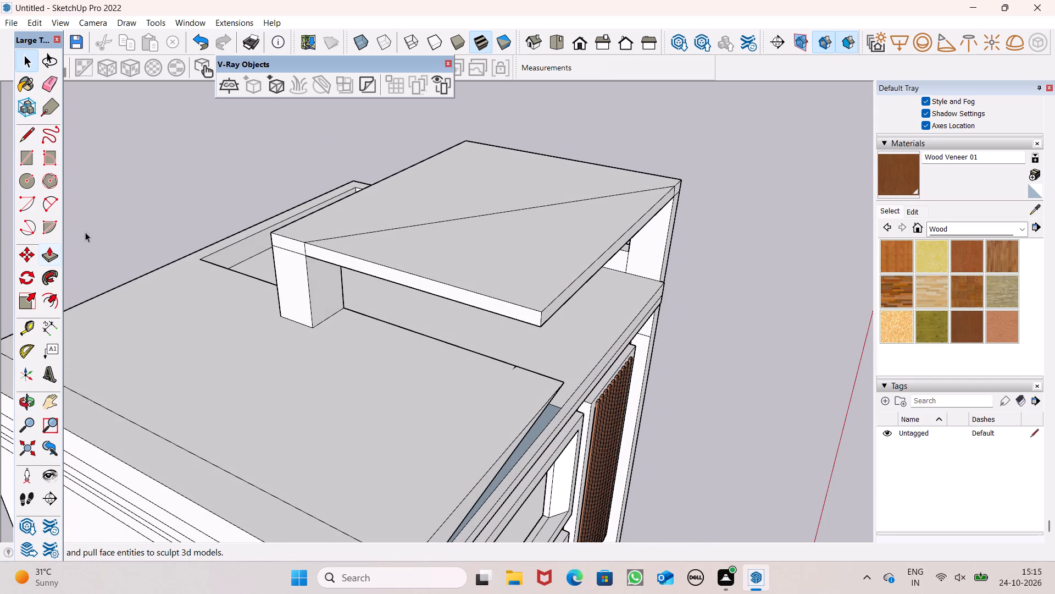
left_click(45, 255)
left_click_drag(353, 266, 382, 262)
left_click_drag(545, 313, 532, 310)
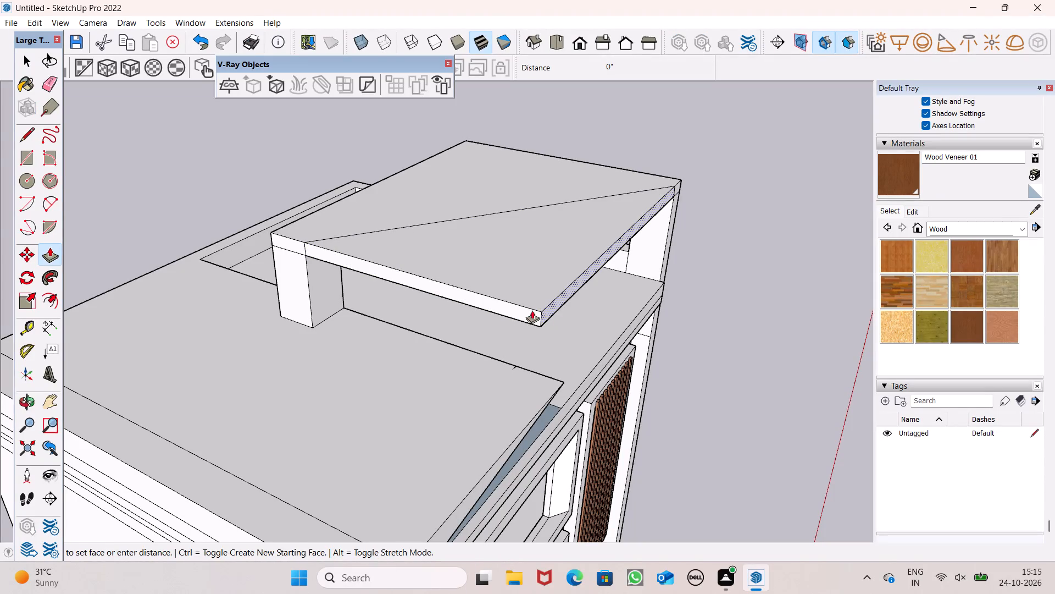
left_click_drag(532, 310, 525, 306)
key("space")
Erase the triangular section of the canopy slab in front of the diagonal, including its leftover outer edges.
left_click(43, 79)
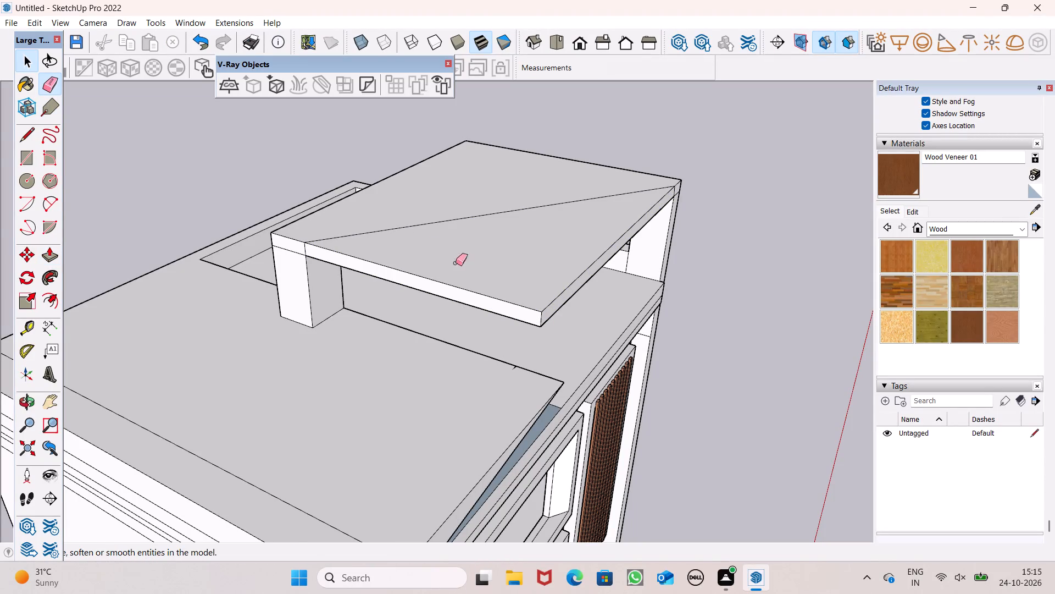
left_click_drag(525, 310, 530, 313)
left_click_drag(533, 311, 535, 320)
left_click_drag(542, 311, 538, 318)
left_click_drag(542, 321, 542, 331)
left_click(562, 300)
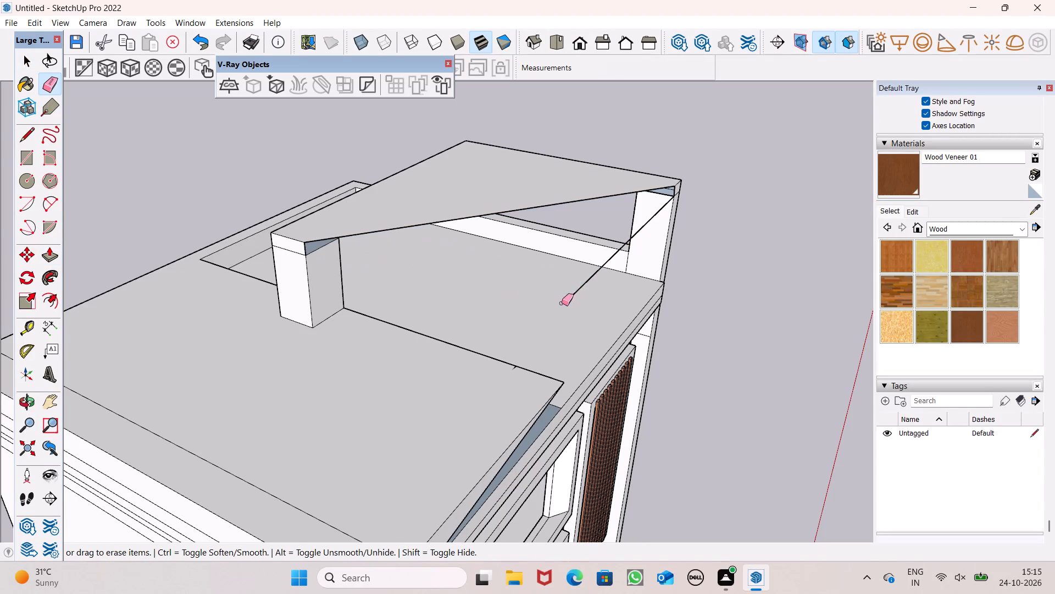
left_click_drag(580, 279, 588, 290)
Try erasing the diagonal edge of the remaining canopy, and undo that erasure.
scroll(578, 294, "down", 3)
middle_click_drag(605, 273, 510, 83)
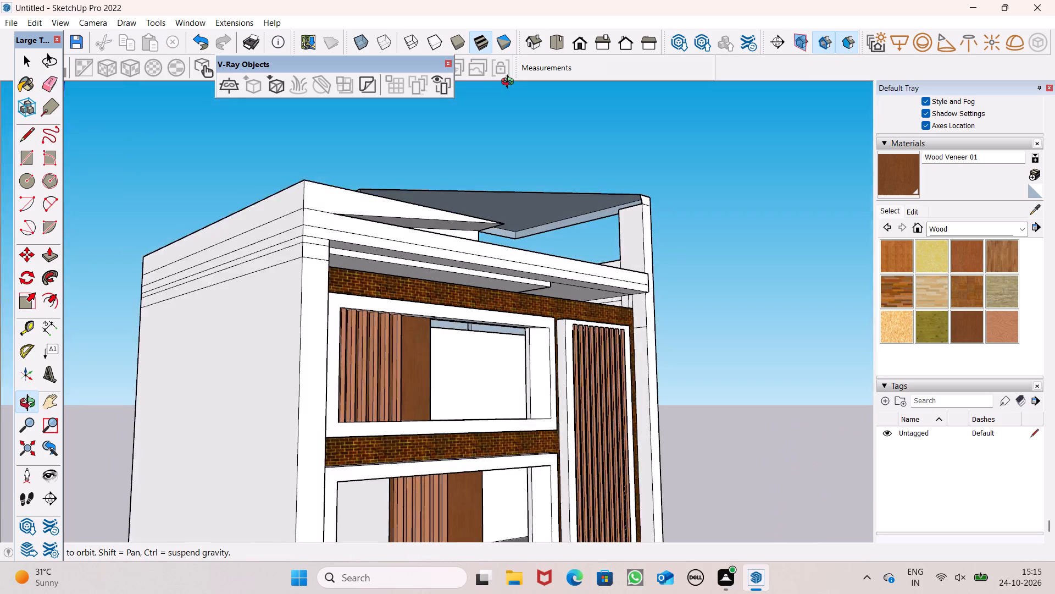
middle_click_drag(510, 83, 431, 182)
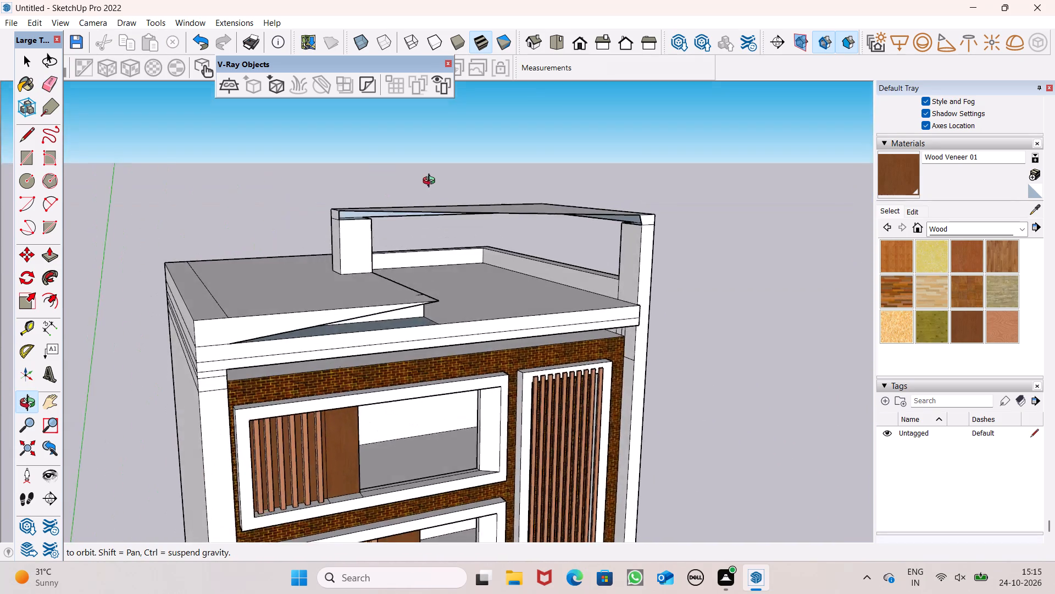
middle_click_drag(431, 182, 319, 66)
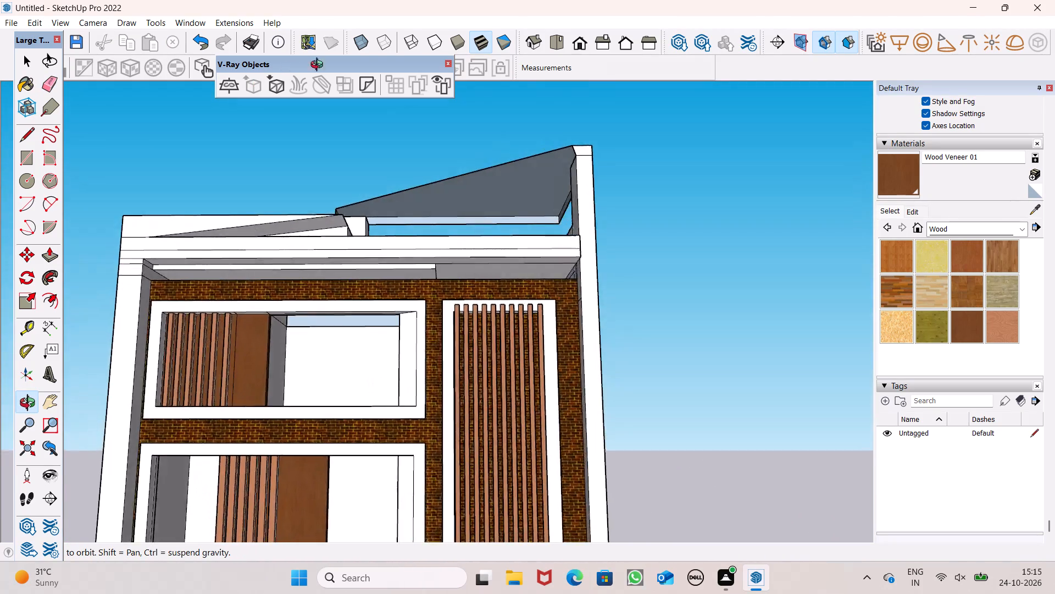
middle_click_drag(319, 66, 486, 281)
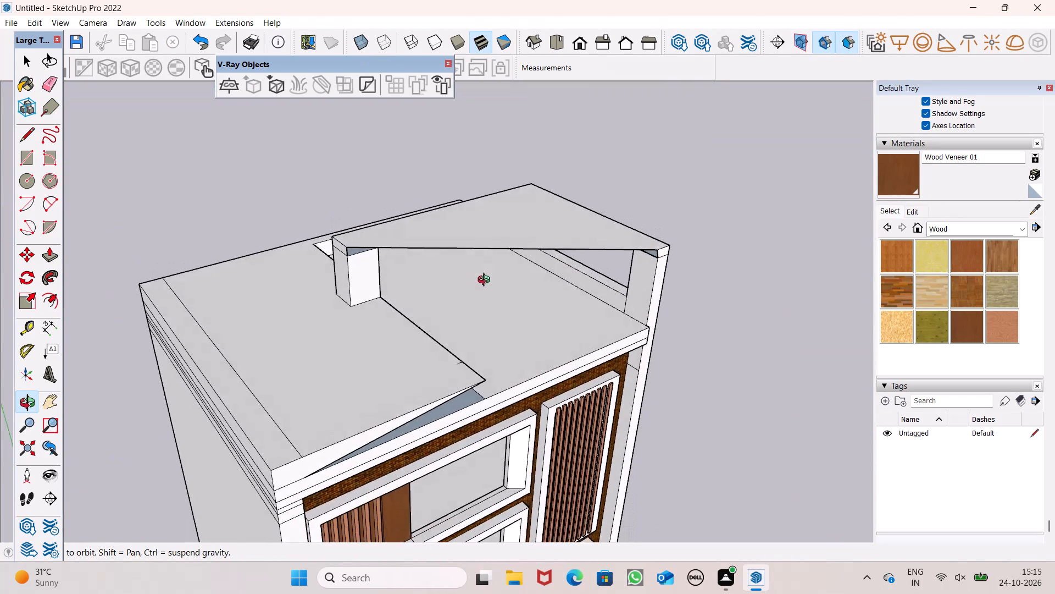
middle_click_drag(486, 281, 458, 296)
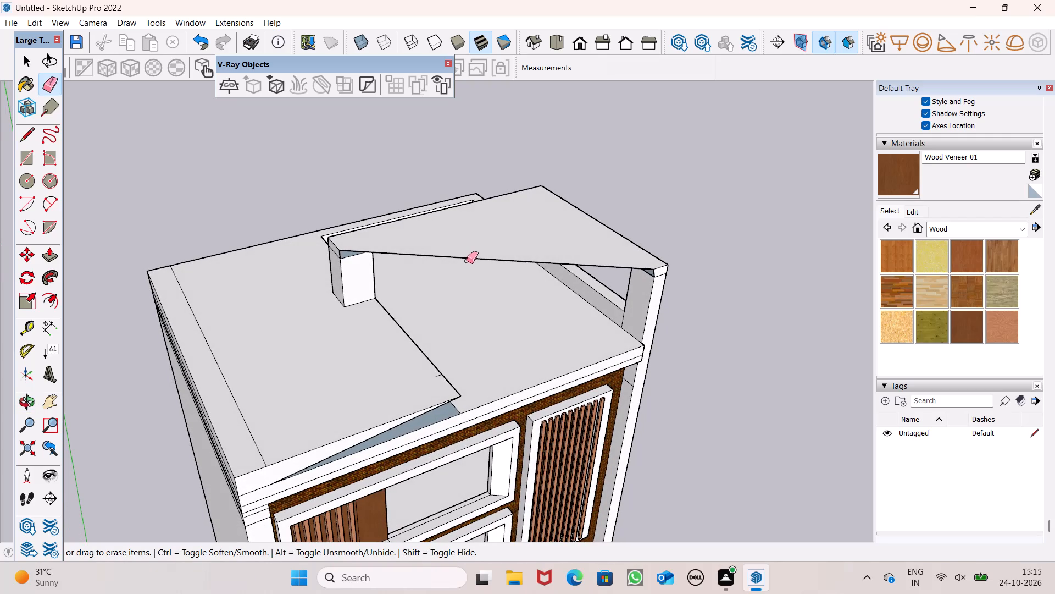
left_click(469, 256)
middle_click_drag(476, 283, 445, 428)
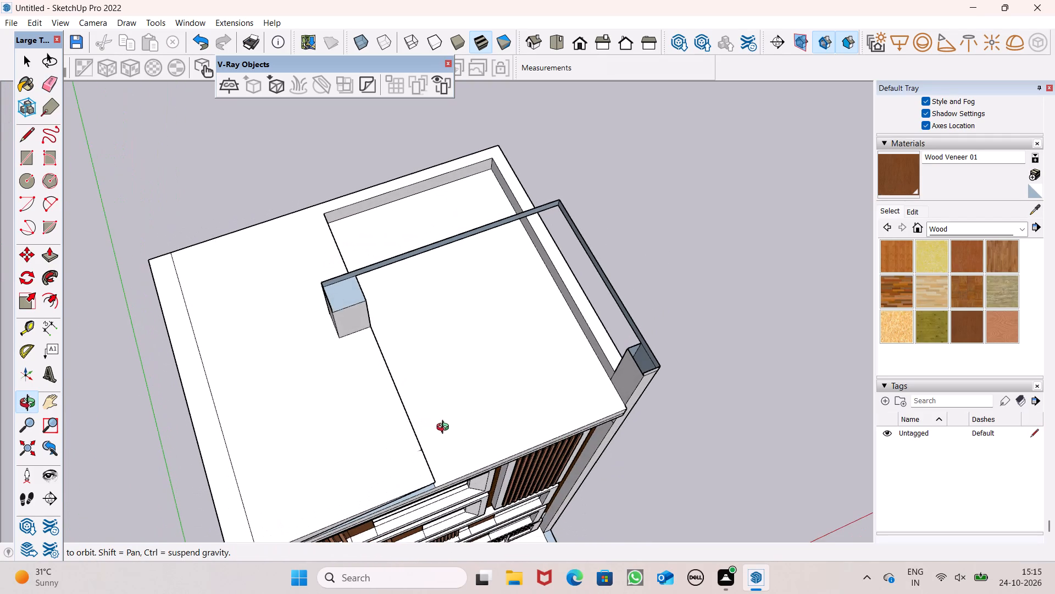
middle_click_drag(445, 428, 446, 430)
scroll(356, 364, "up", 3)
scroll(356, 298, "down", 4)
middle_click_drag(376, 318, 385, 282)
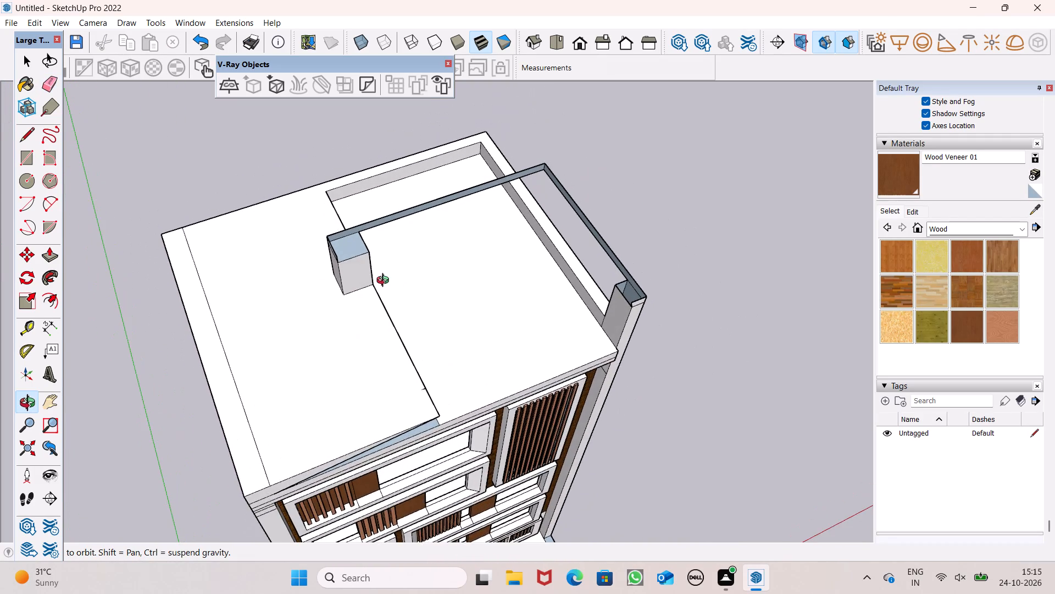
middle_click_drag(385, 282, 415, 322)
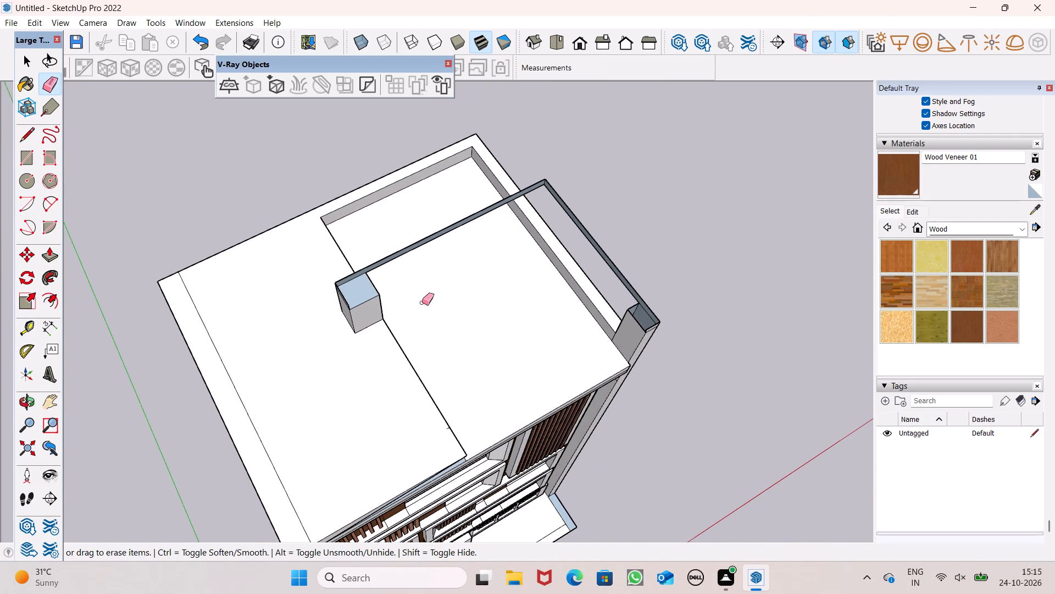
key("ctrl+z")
Draw a short vertical line across the canopy slab's side edge, from the corner post's inner corner to the slab top.
scroll(424, 292, "down", 4)
middle_click_drag(460, 322, 0, 177)
middle_click_drag(441, 218, 227, 36)
scroll(405, 212, "up", 1)
scroll(380, 118, "up", 9)
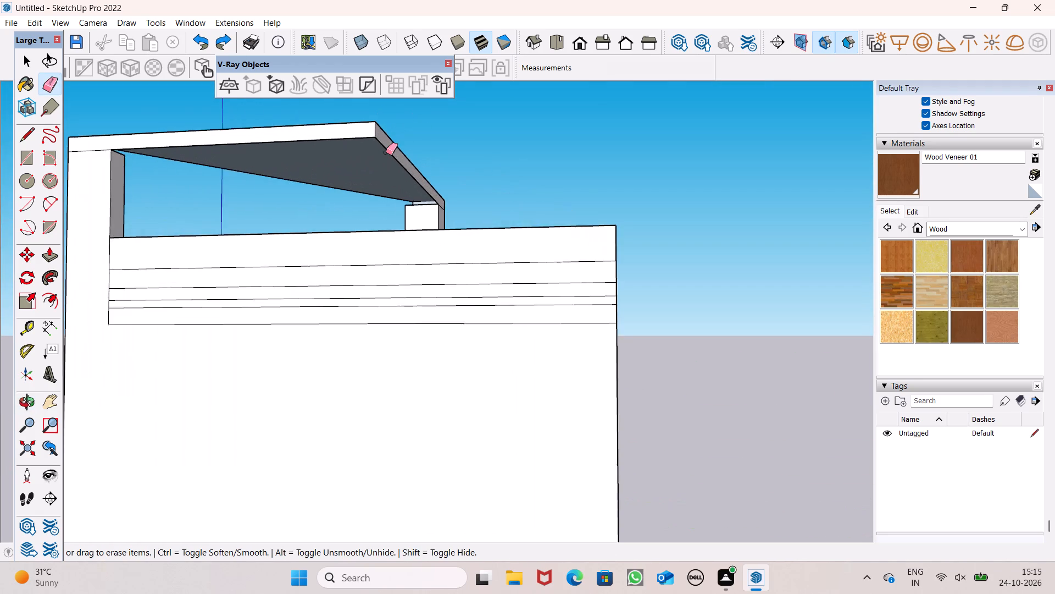
scroll(385, 152, "down", 4)
middle_click_drag(385, 156, 325, 393)
scroll(310, 337, "down", 2)
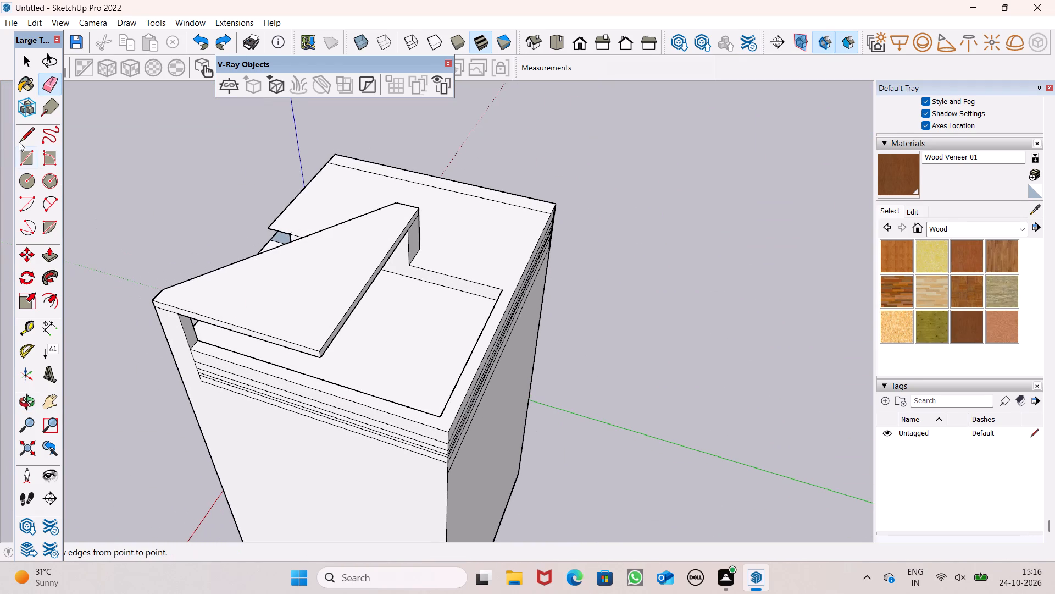
left_click(22, 133)
scroll(207, 292, "up", 4)
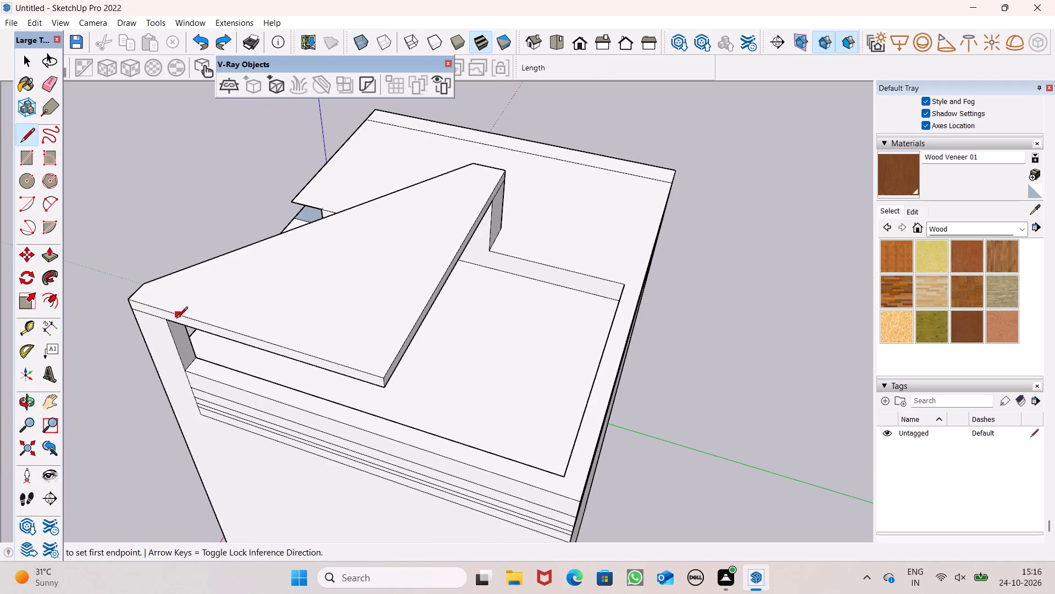
middle_click_drag(169, 314, 219, 273)
scroll(219, 273, "up", 6)
left_click(208, 287)
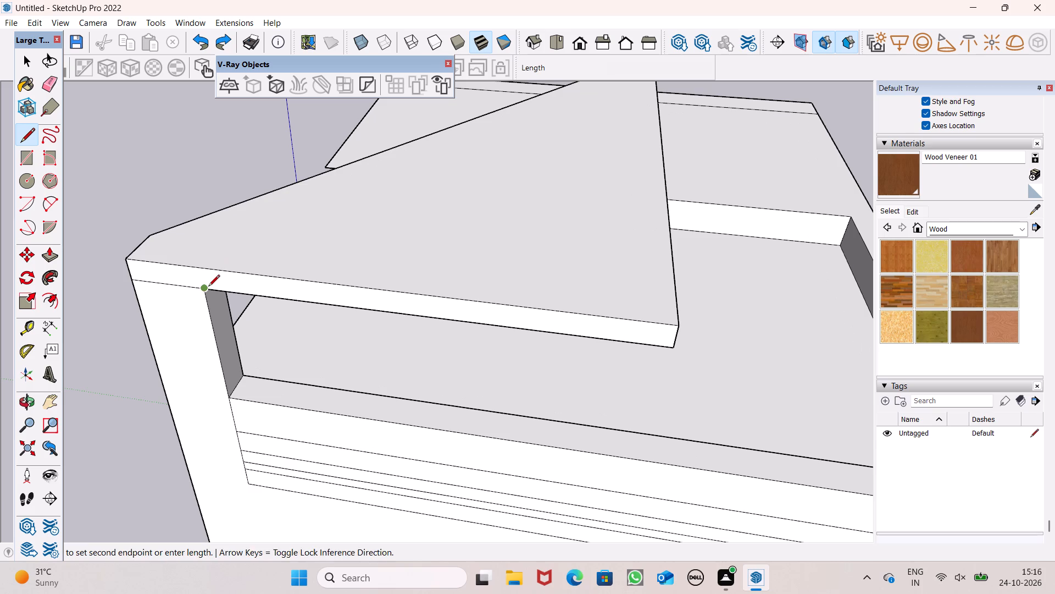
left_click(203, 270)
Draw a second diagonal about 27' 6 1/4" long across the canopy top, from the corner post's short line to the edge above the short post.
left_click(199, 269)
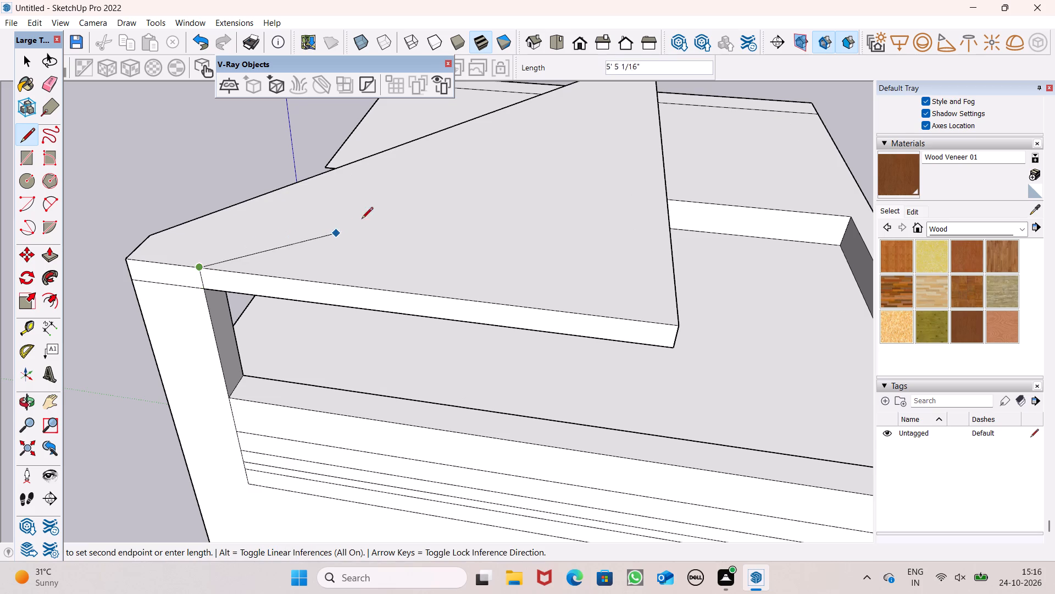
scroll(412, 196, "down", 5)
middle_click_drag(425, 208, 353, 317)
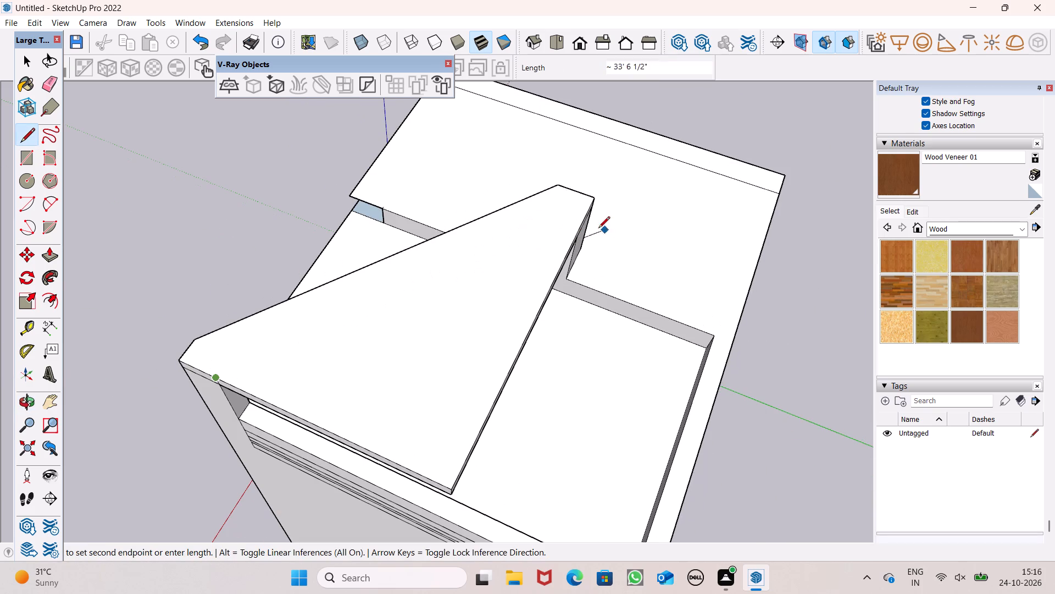
left_click(580, 227)
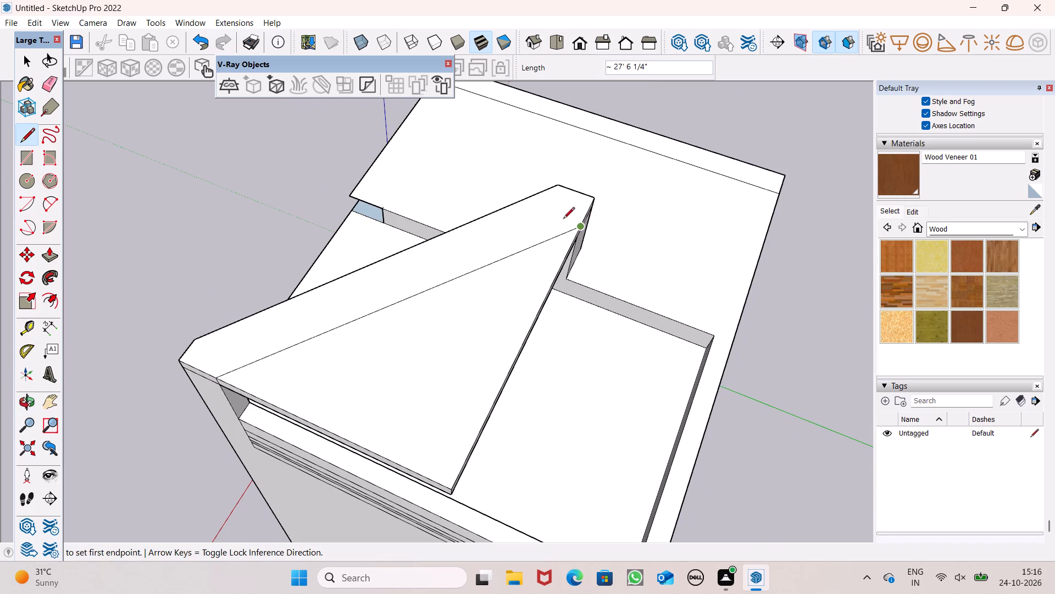
scroll(525, 206, "down", 4)
key("space")
Erase the triangular canopy section beyond the second diagonal with its outer edges, keeping only the diagonal strip between the two posts.
scroll(391, 302, "down", 3)
middle_click_drag(427, 337, 435, 313)
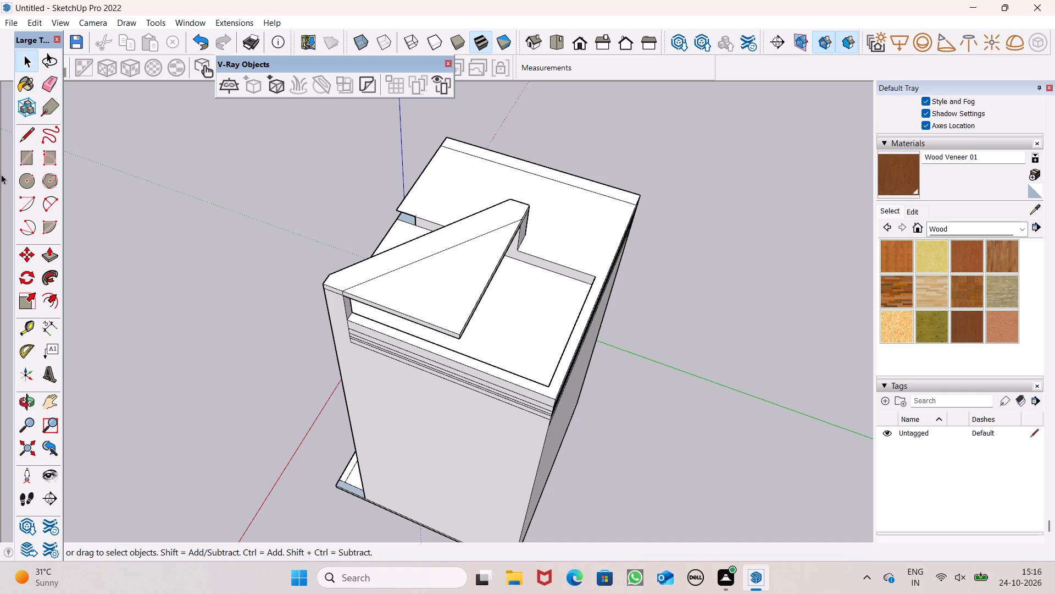
left_click(37, 82)
left_click(53, 95)
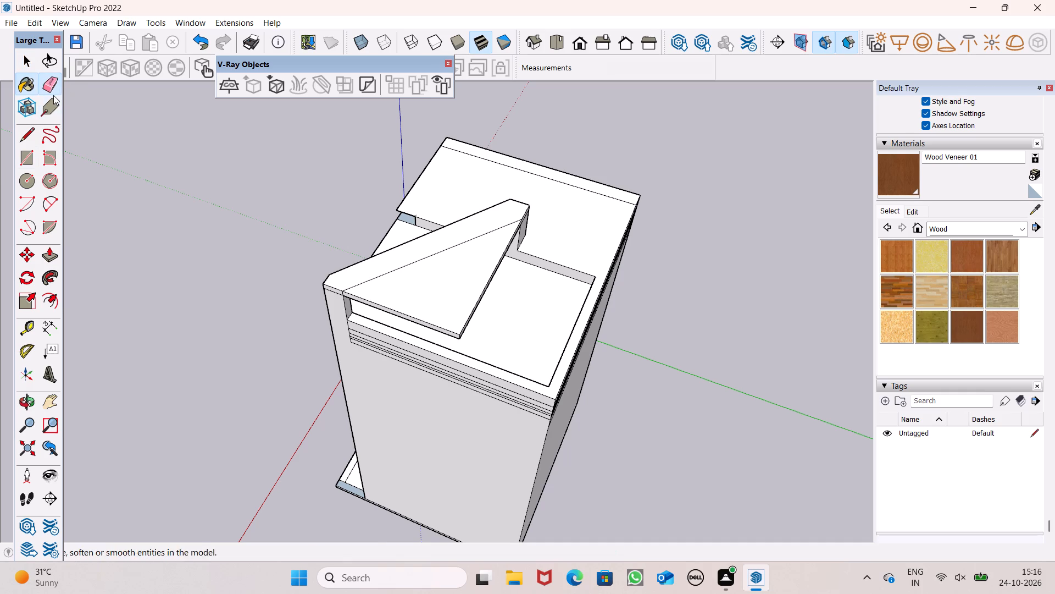
scroll(539, 335, "up", 3)
left_click_drag(423, 326, 418, 343)
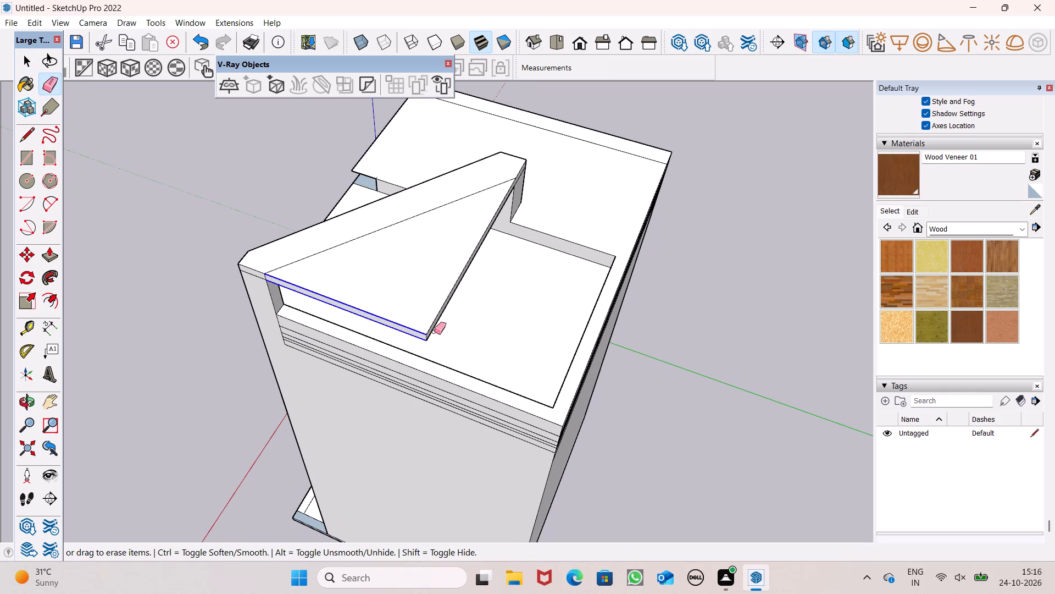
left_click(430, 324)
left_click_drag(443, 314, 438, 313)
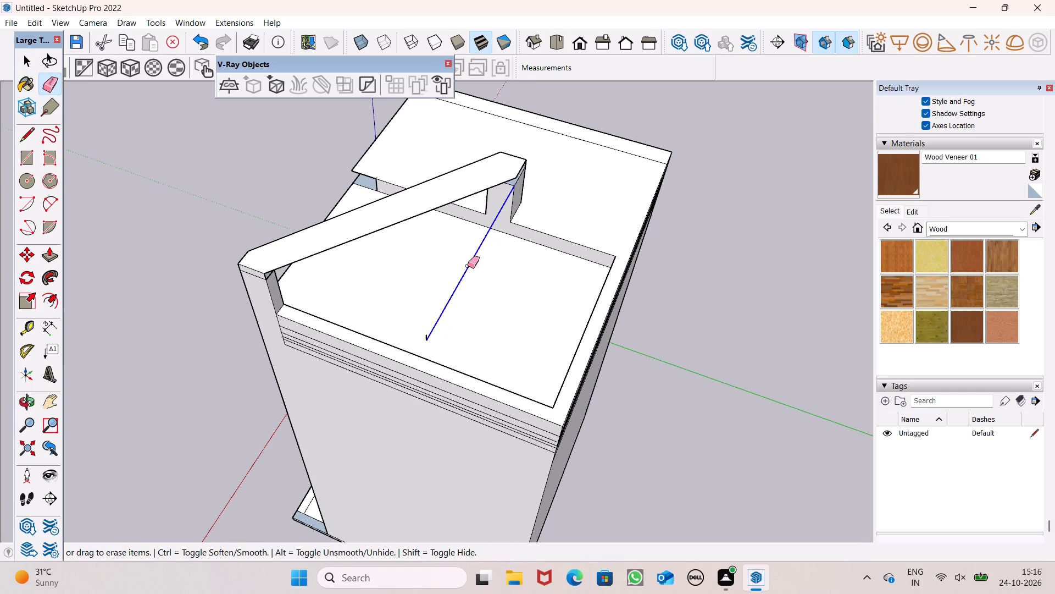
Erase the stray short vertical edge floating at the removed canopy corner.
scroll(468, 266, "down", 2)
middle_click_drag(479, 84, 379, 2)
scroll(527, 113, "up", 7)
scroll(373, 190, "up", 5)
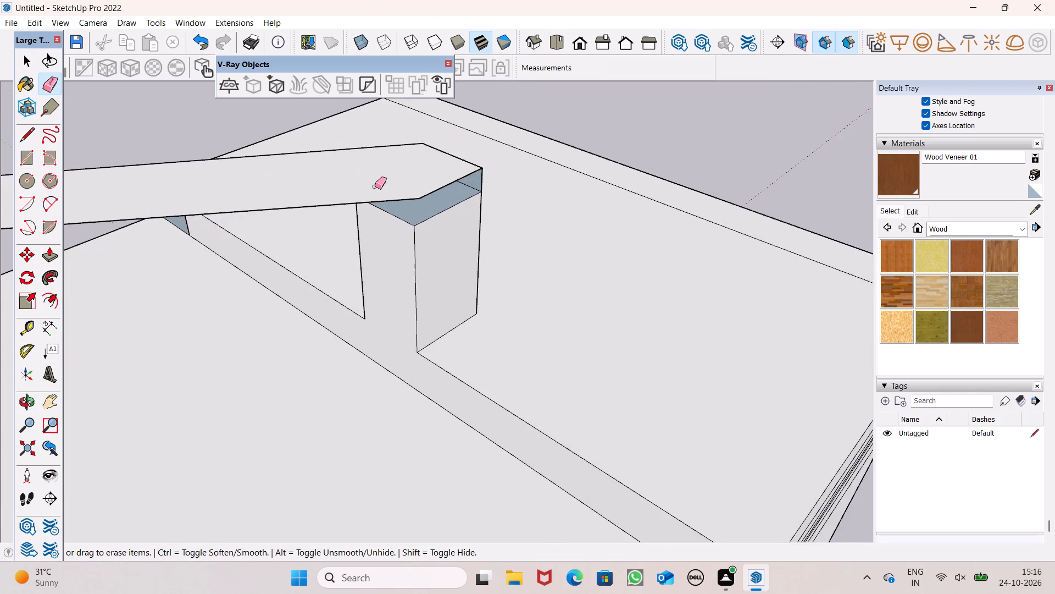
middle_click_drag(418, 200, 438, 100)
scroll(438, 101, "up", 1)
scroll(376, 243, "down", 6)
scroll(406, 135, "down", 4)
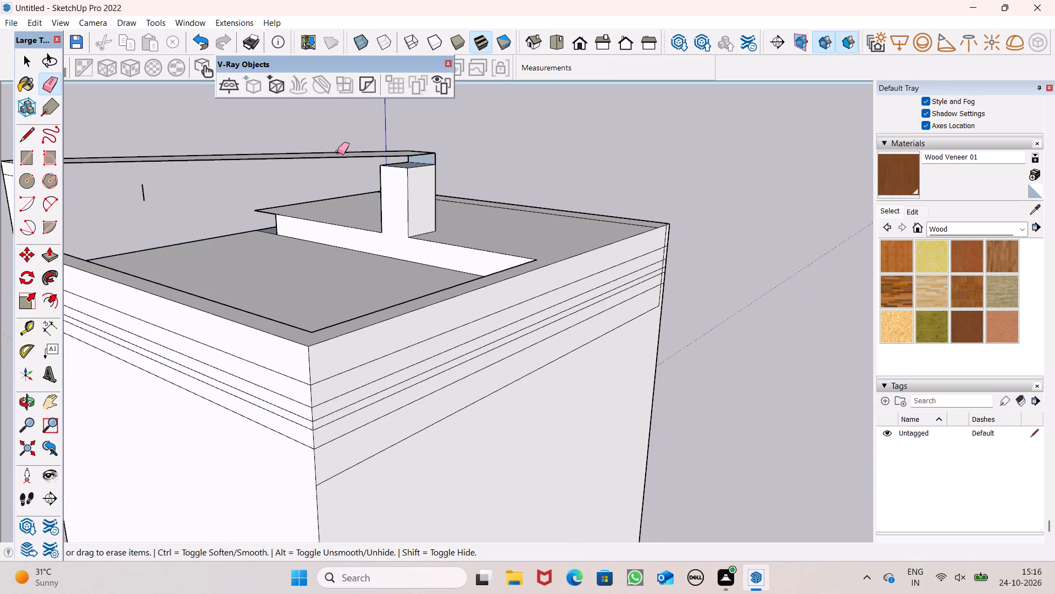
scroll(238, 185, "down", 3)
middle_click_drag(229, 186, 221, 181)
scroll(210, 179, "up", 5)
left_click_drag(192, 183, 184, 185)
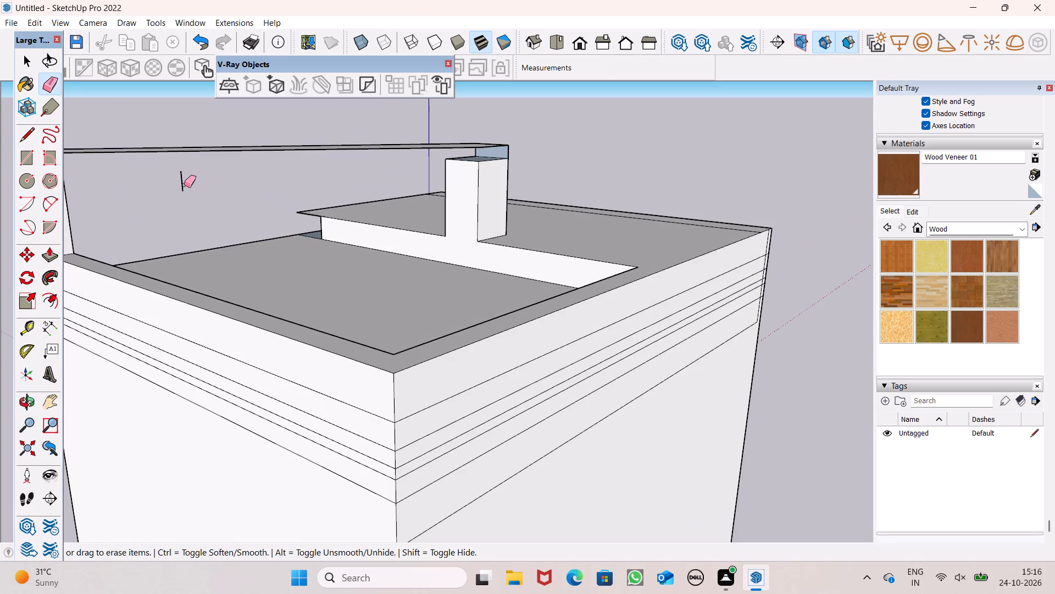
left_click_drag(184, 185, 182, 186)
key("space")
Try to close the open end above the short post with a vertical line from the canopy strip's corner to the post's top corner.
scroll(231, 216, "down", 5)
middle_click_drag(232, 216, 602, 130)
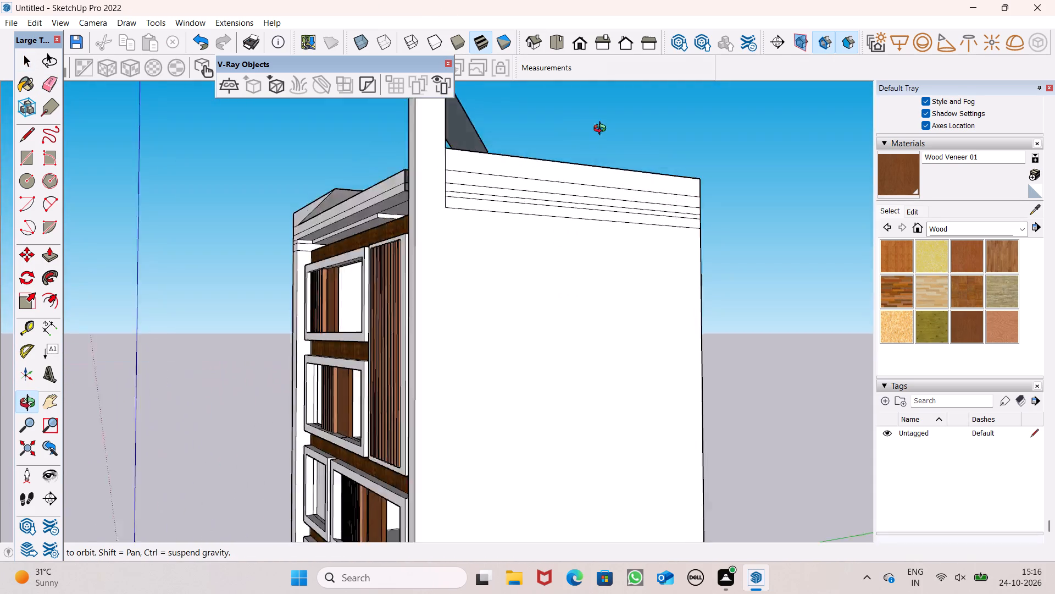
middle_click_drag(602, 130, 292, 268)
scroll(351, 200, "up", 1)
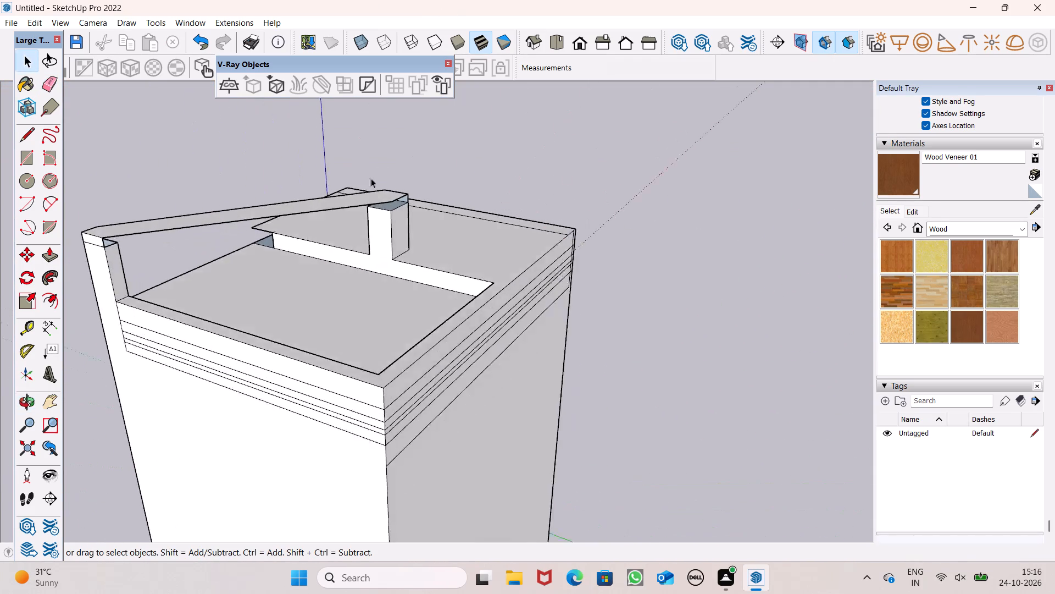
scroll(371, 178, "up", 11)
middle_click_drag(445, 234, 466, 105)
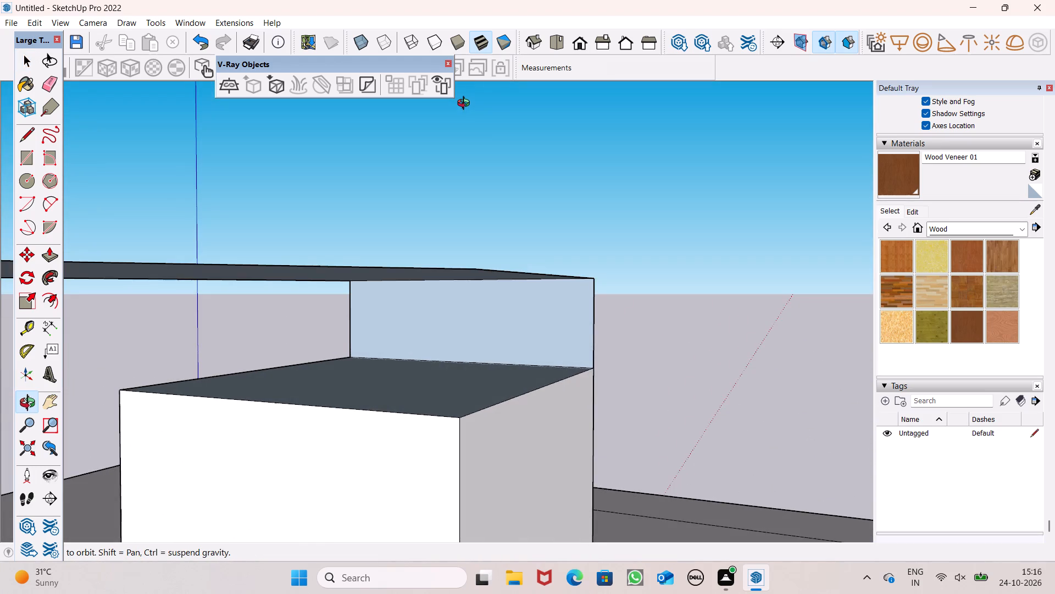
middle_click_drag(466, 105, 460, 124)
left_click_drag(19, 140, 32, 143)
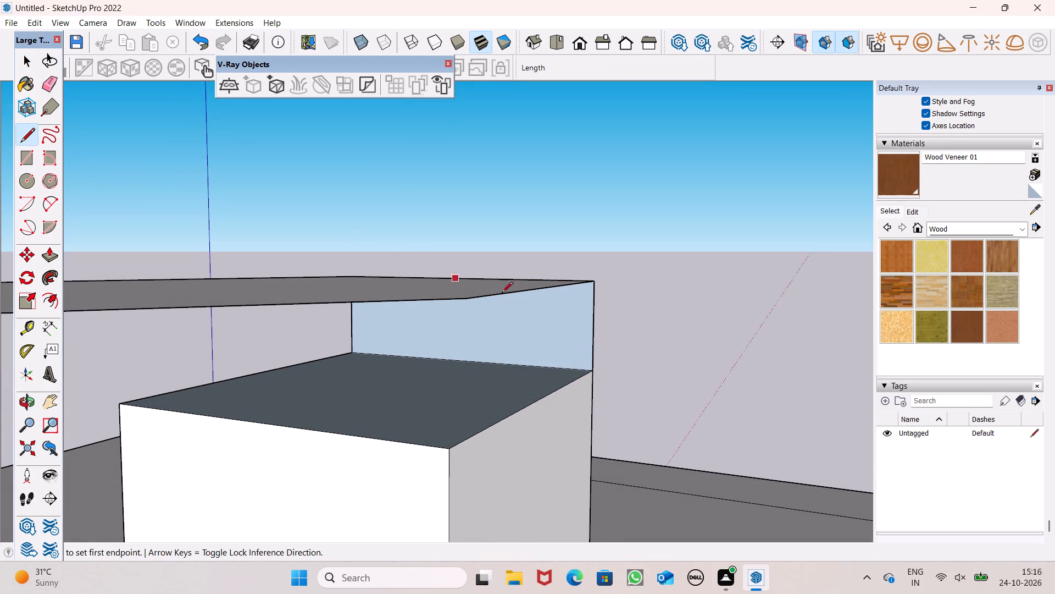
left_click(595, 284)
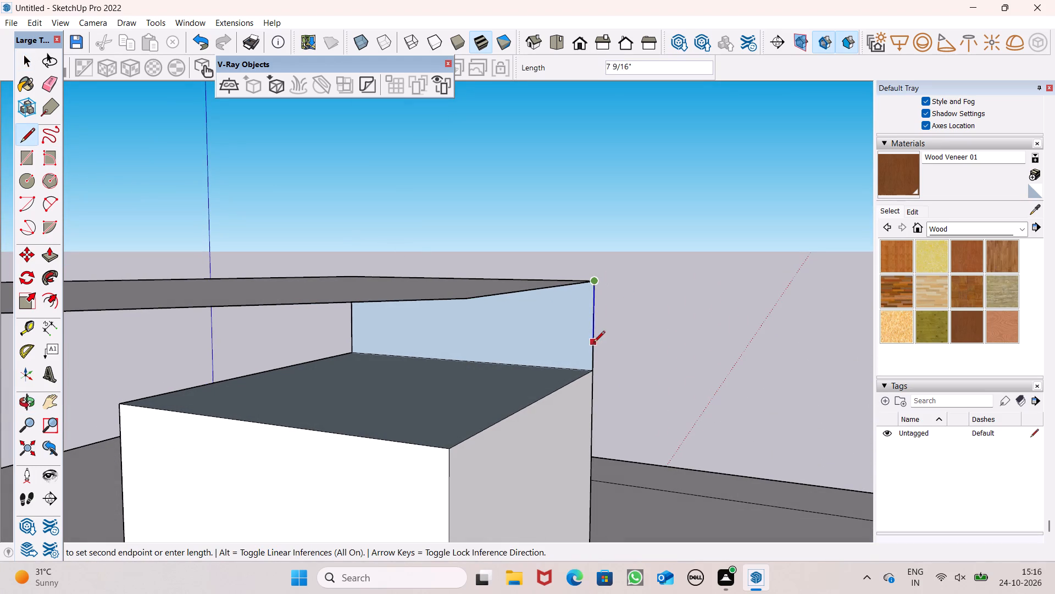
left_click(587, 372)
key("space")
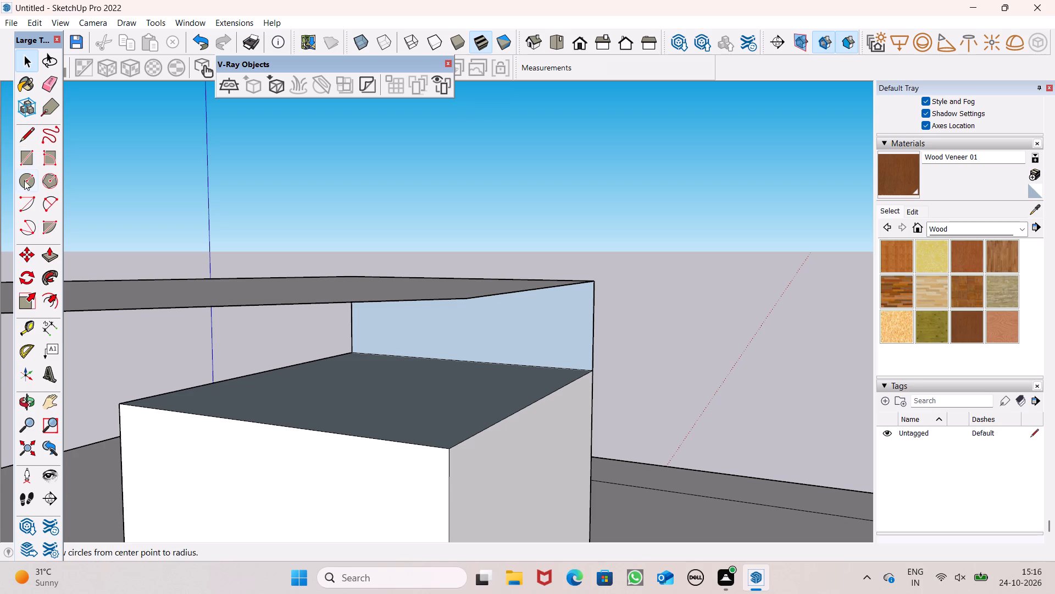
Draw a rectangle about 2 13/16" by 10 15/16" from the short post's top corner up to the canopy strip, closing that side of the gap.
left_click(25, 163)
middle_click_drag(537, 450, 364, 459)
left_click(234, 433)
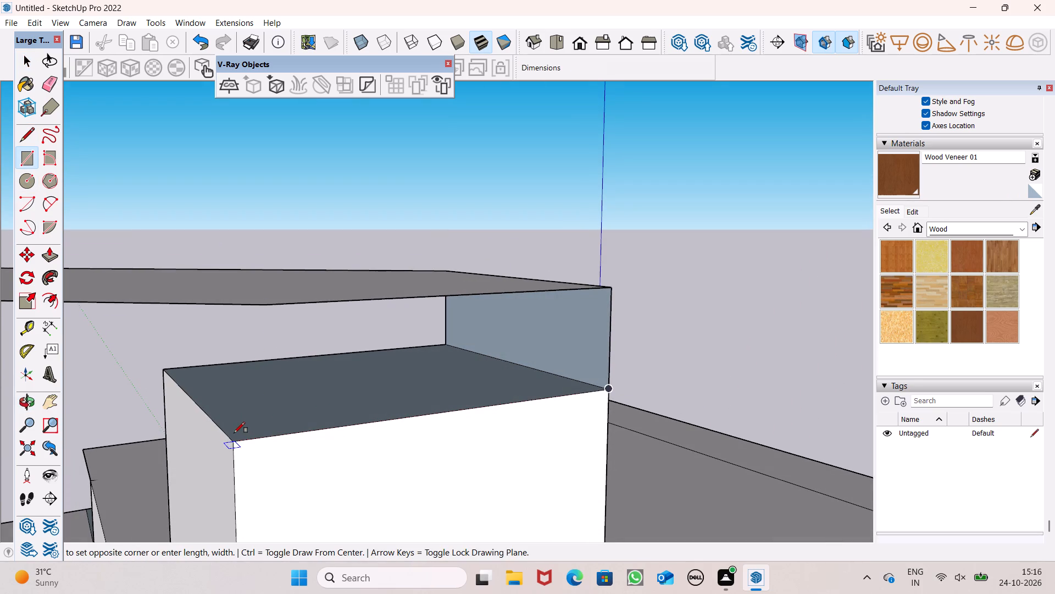
left_click(264, 307)
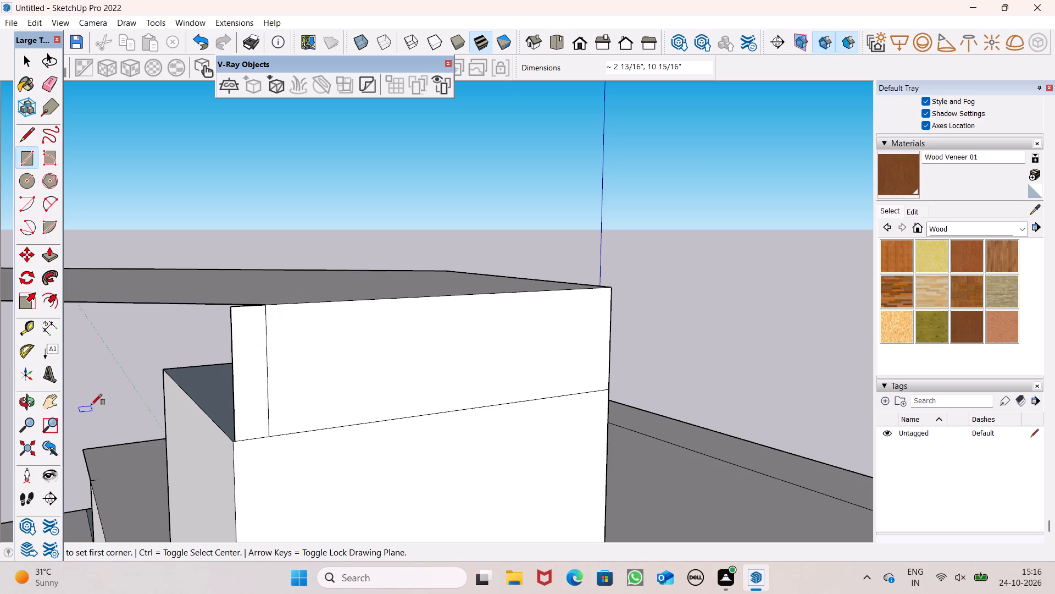
middle_click_drag(149, 395, 395, 376)
scroll(564, 332, "down", 3)
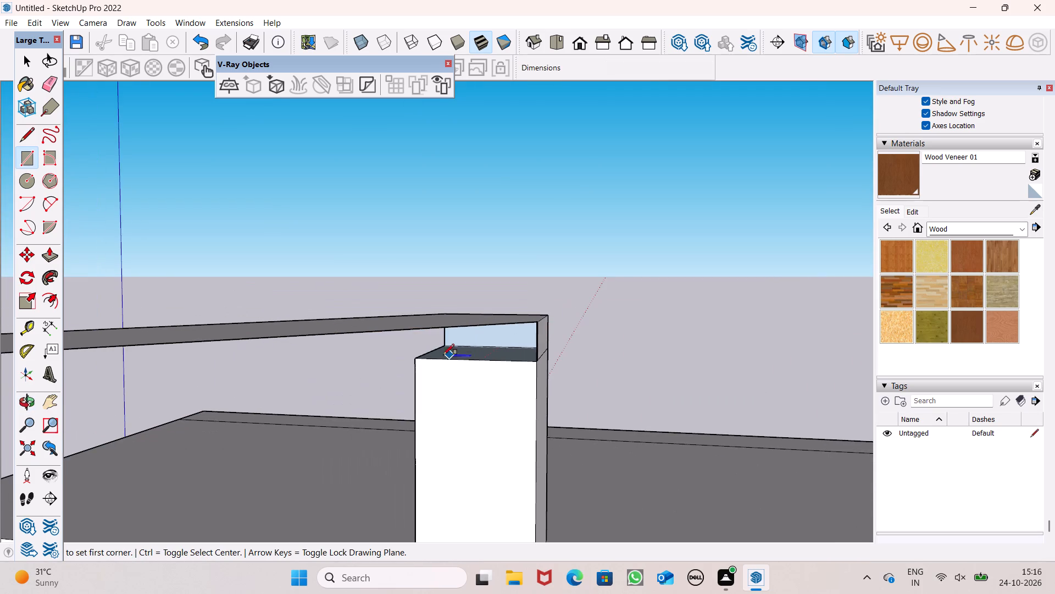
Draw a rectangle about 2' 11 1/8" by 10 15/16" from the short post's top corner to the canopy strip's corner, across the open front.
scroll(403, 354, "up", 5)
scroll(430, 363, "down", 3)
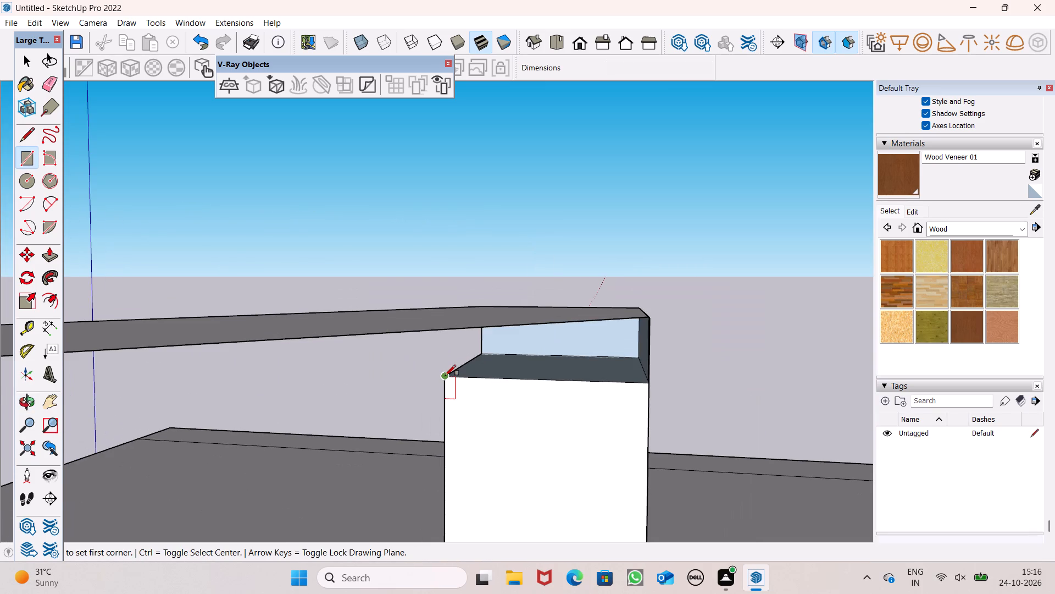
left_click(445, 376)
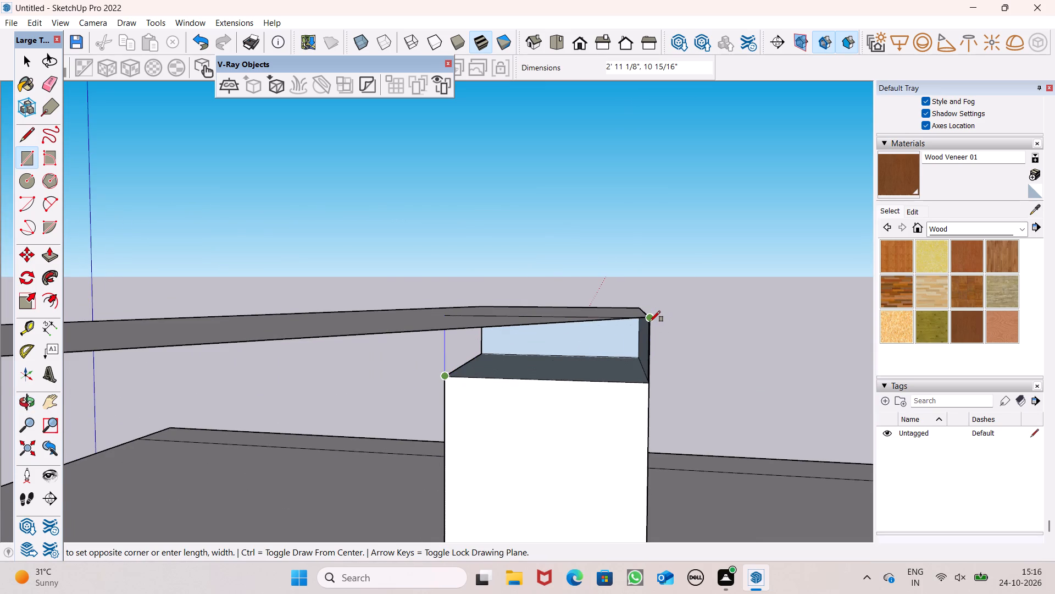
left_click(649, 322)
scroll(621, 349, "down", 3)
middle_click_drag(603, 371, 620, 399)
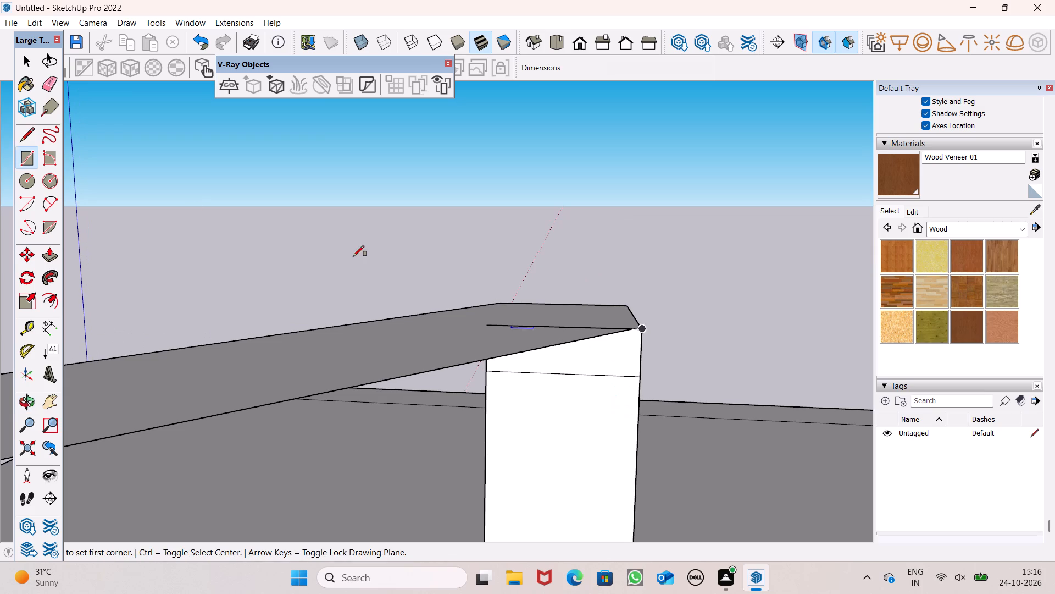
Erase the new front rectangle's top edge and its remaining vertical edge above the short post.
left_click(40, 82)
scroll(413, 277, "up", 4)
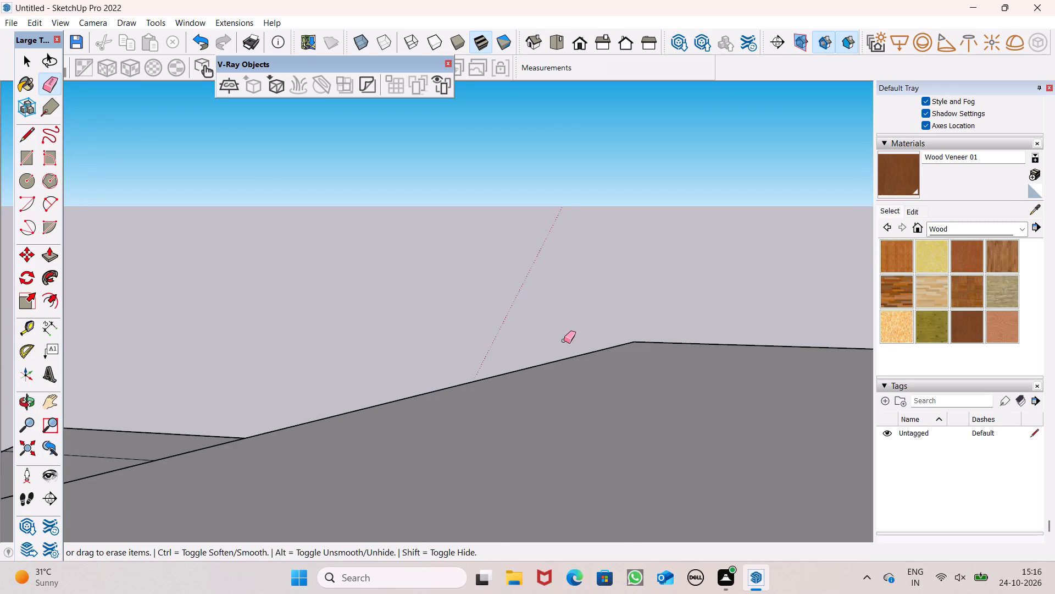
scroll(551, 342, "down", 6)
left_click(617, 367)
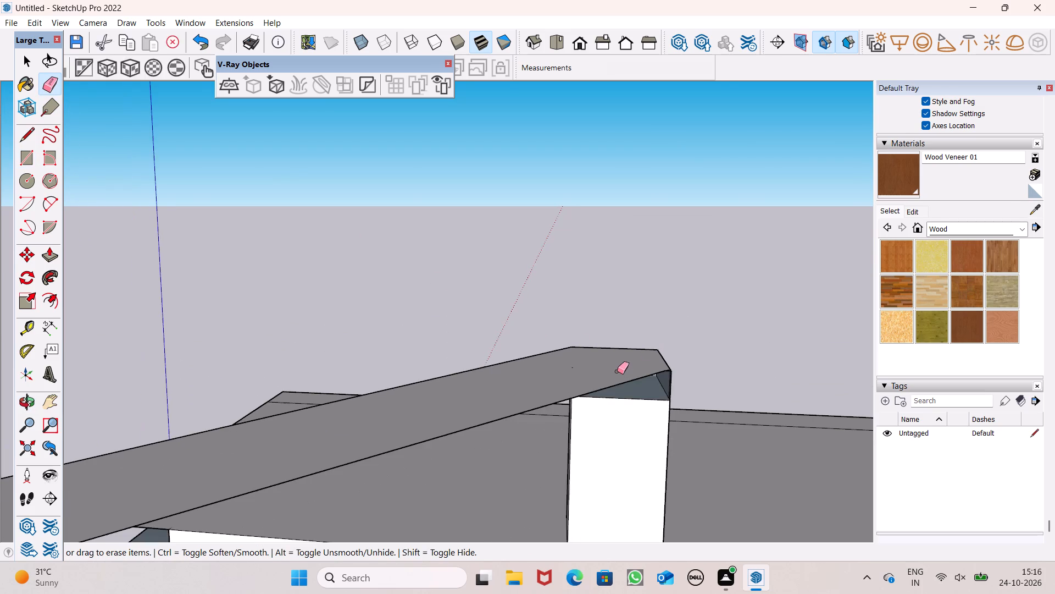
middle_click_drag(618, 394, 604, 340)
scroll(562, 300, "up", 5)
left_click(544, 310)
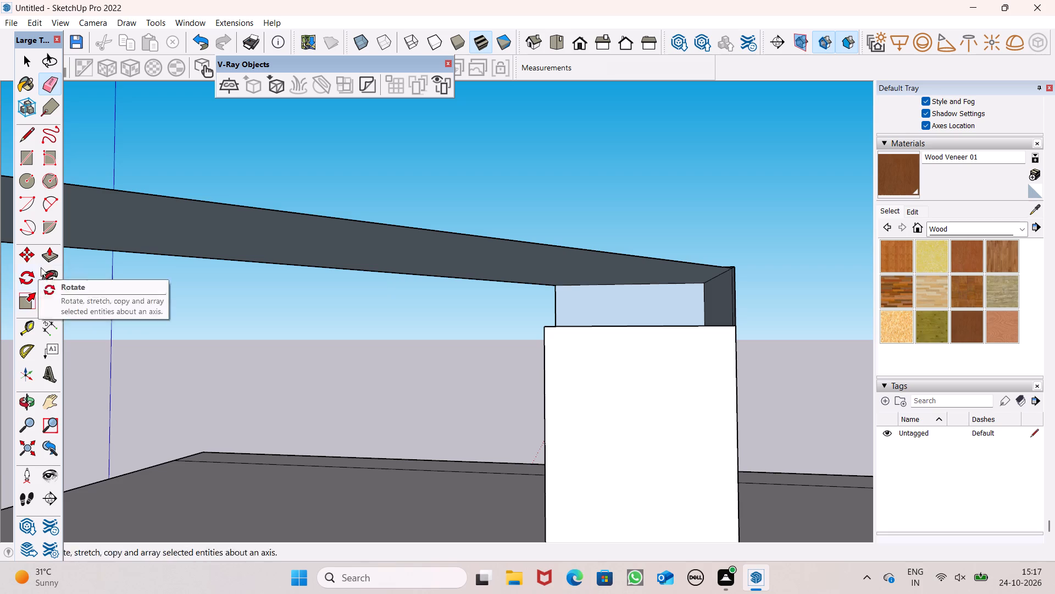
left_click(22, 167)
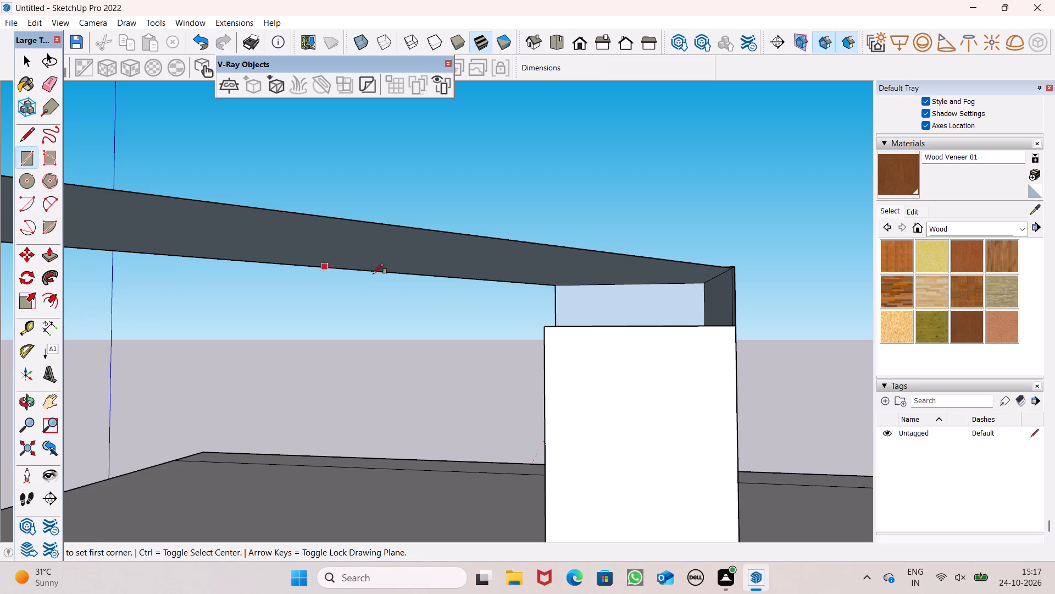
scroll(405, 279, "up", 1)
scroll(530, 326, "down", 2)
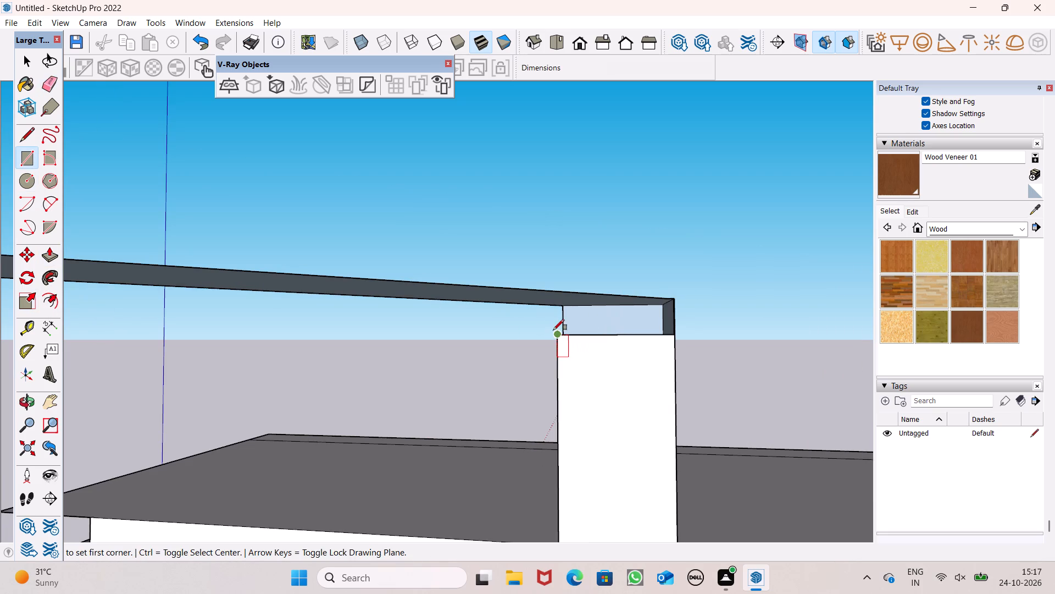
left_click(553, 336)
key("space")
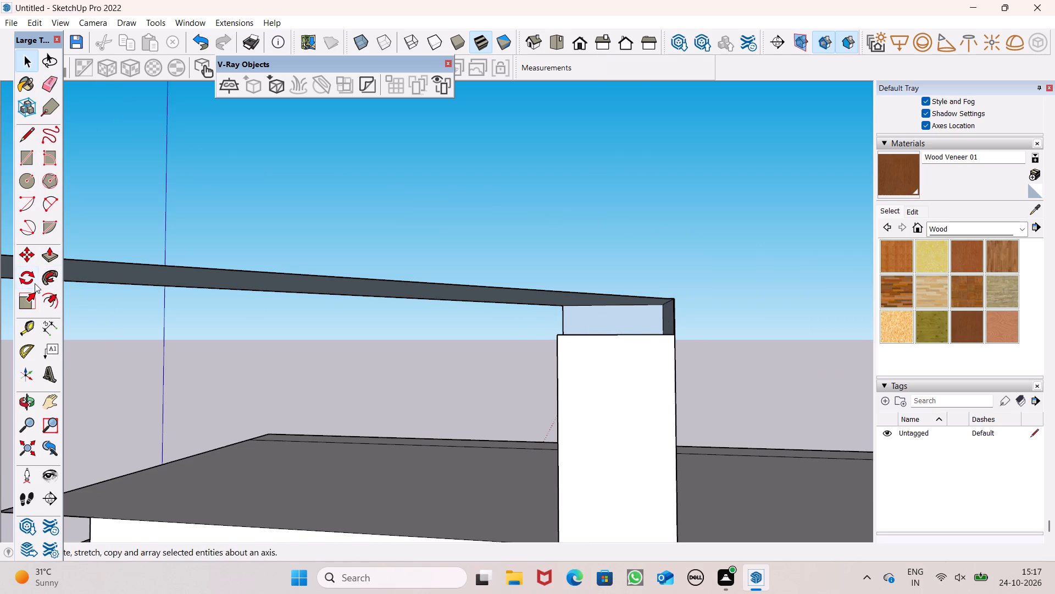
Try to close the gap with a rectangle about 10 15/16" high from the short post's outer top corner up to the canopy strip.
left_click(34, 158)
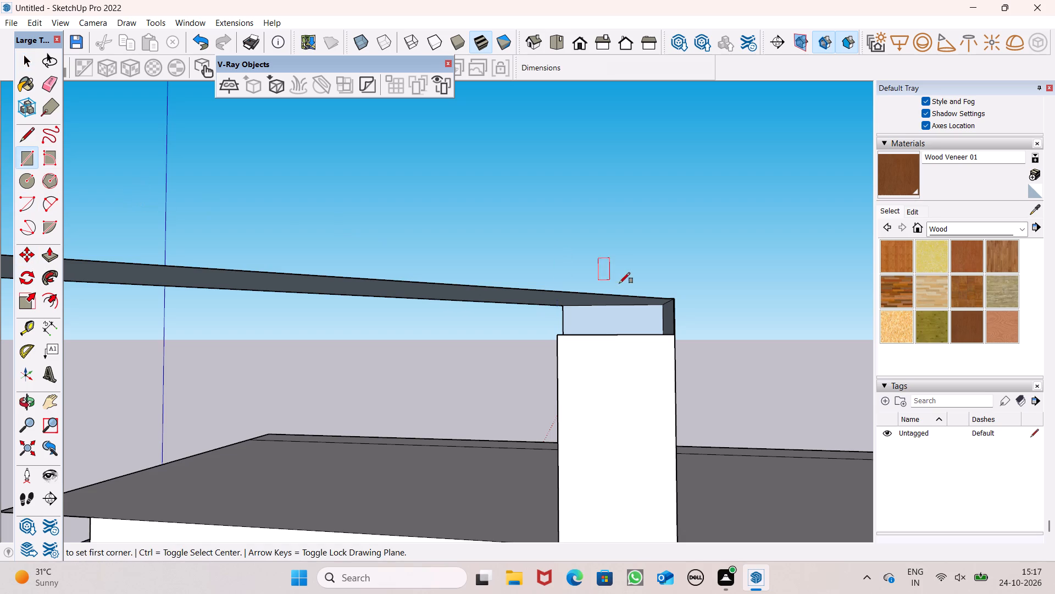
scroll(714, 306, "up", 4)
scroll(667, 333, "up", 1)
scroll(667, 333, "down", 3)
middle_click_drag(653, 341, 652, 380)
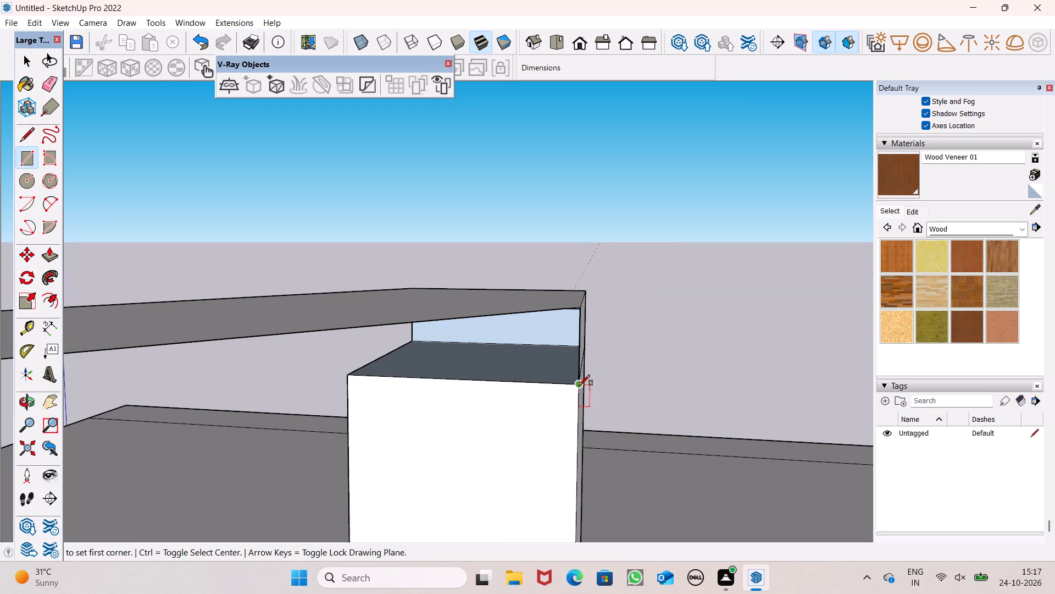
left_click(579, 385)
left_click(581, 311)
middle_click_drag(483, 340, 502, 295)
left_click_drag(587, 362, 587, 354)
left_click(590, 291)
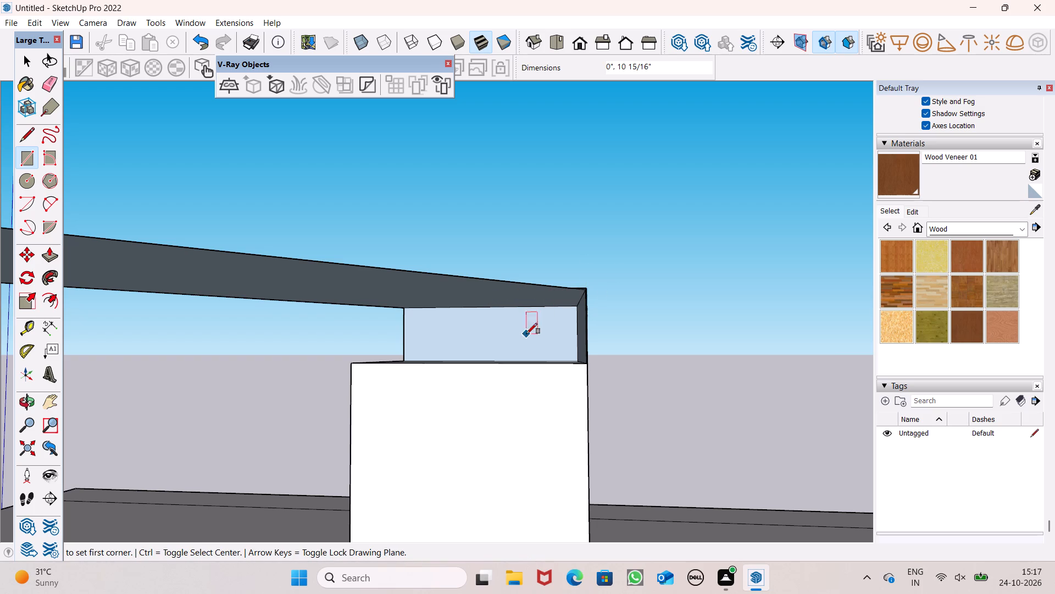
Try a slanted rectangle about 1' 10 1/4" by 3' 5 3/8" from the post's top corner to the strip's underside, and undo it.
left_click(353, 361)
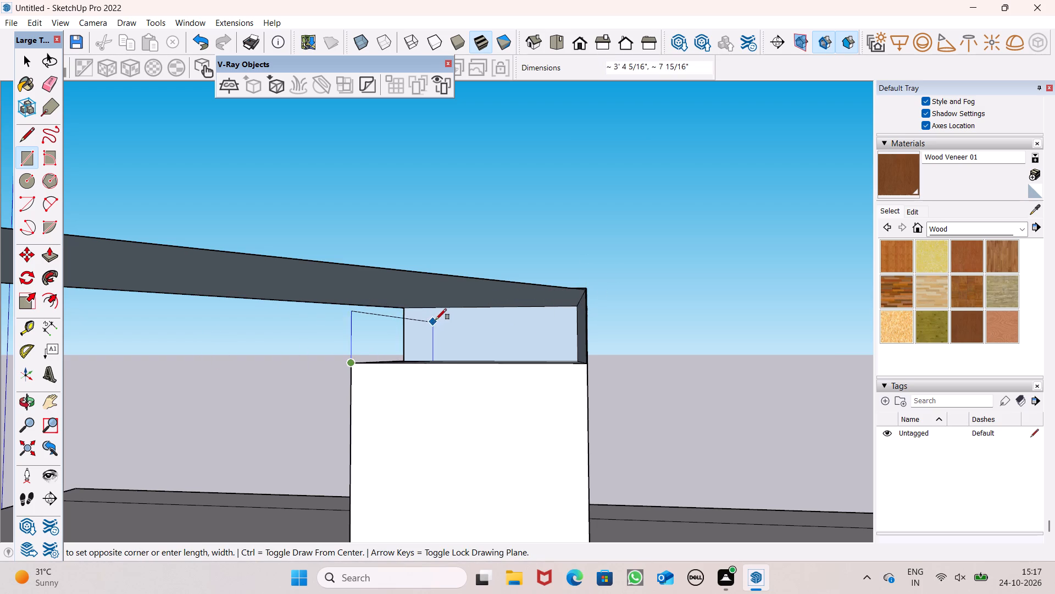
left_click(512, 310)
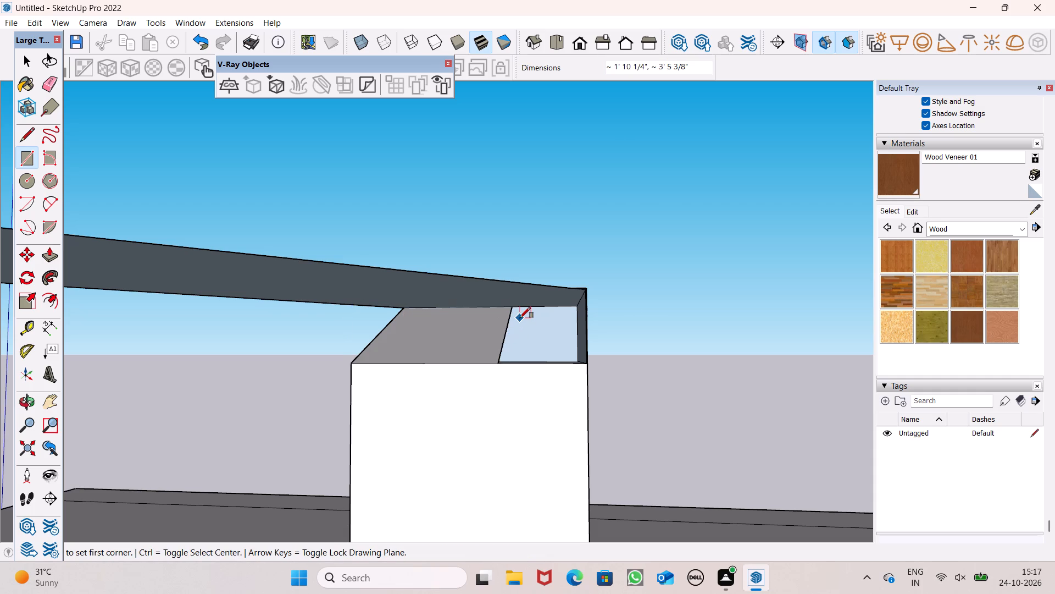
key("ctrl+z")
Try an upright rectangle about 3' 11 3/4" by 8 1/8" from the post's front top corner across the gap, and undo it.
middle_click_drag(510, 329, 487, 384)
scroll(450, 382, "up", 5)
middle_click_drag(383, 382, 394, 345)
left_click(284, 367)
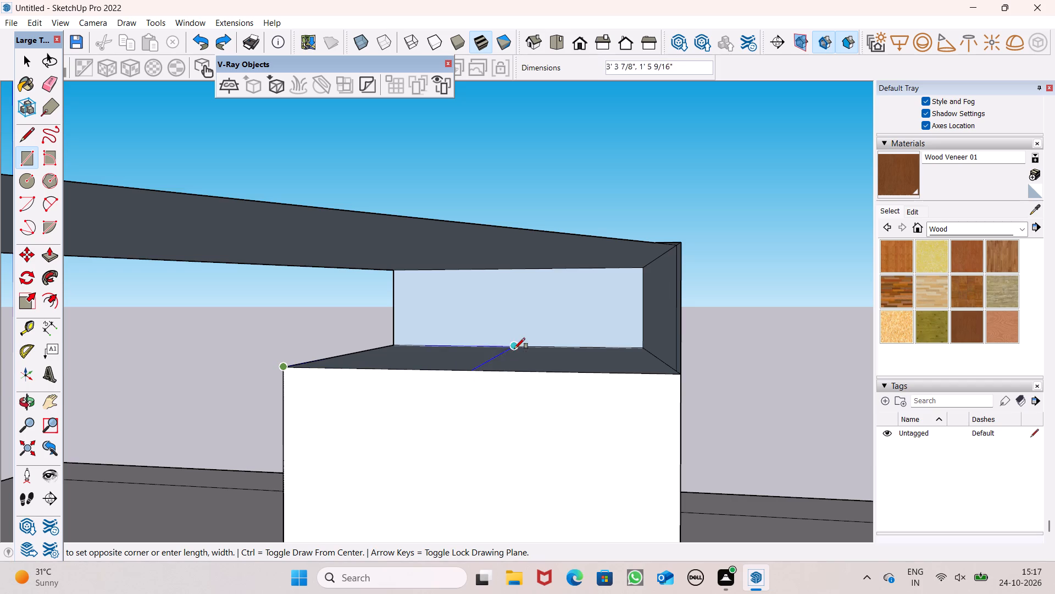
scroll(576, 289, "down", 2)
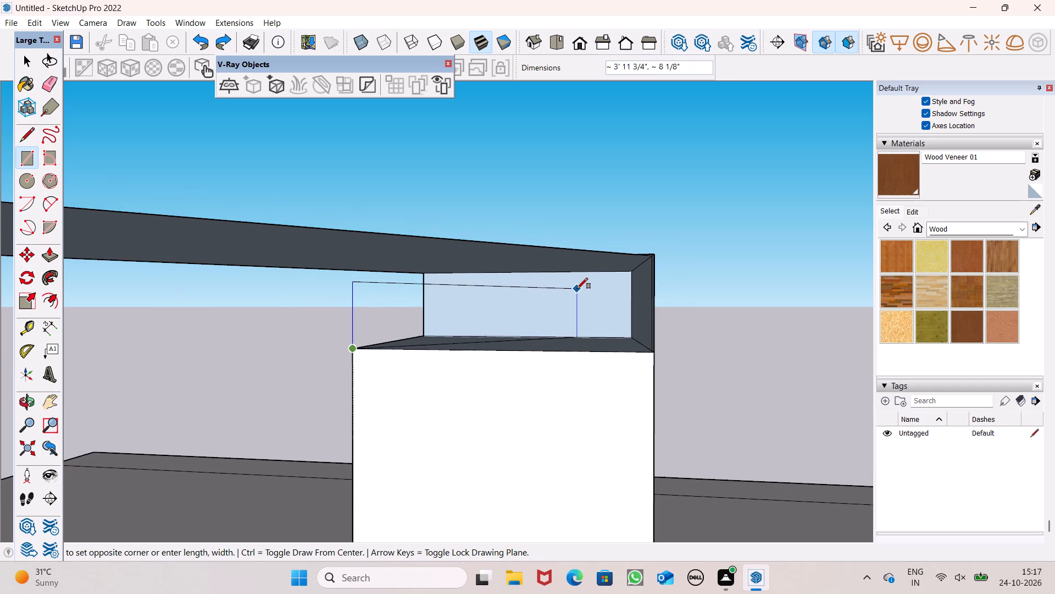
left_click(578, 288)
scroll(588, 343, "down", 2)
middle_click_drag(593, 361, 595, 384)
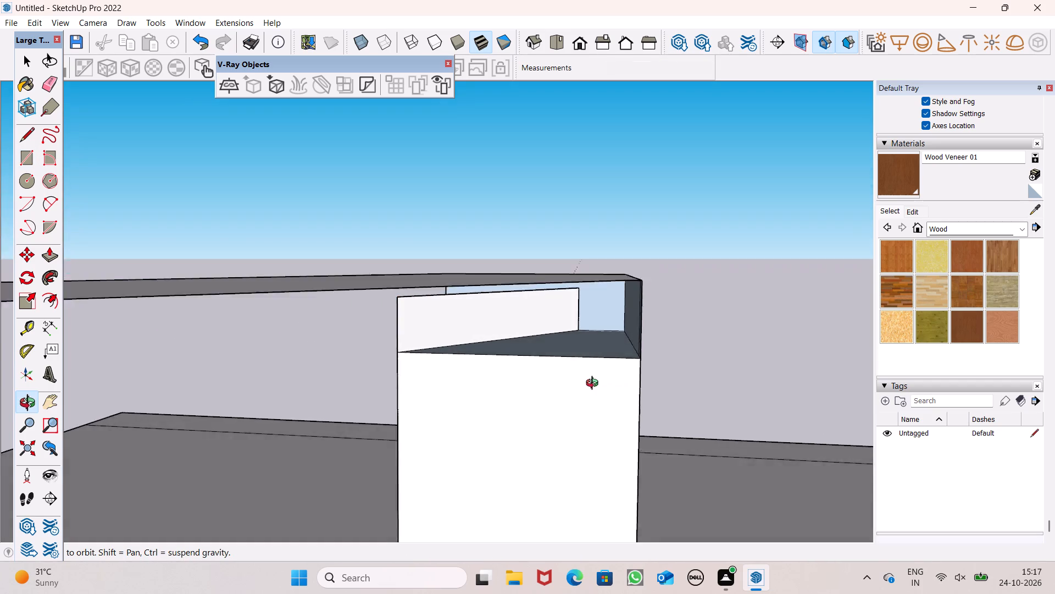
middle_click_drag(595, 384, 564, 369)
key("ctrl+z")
Erase the extra vertical edge near the outer end of the infill face between the short post and the canopy strip.
middle_click_drag(563, 367, 688, 360)
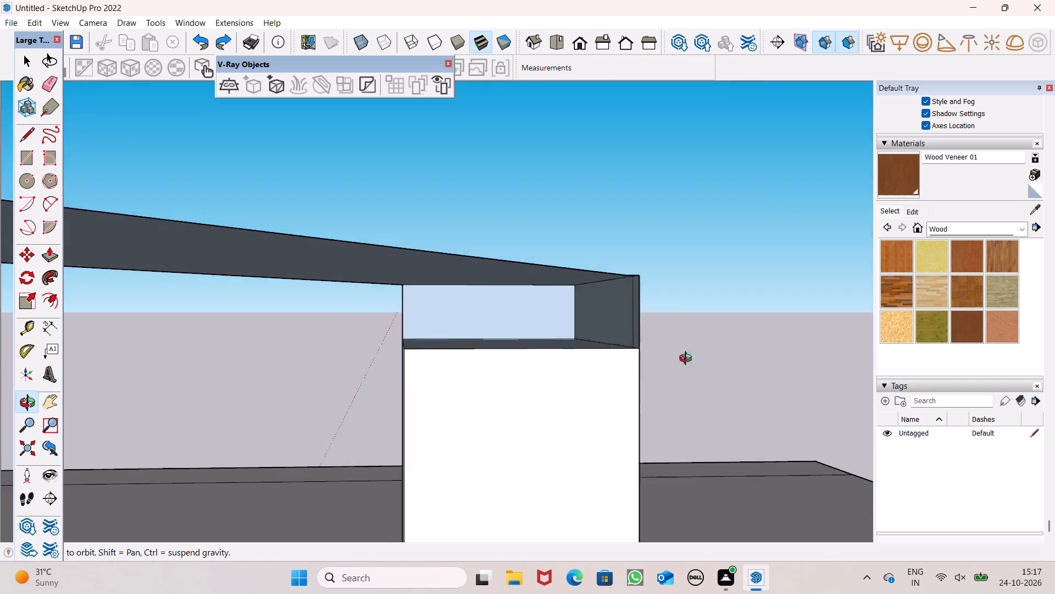
middle_click_drag(688, 360, 901, 351)
scroll(514, 356, "up", 2)
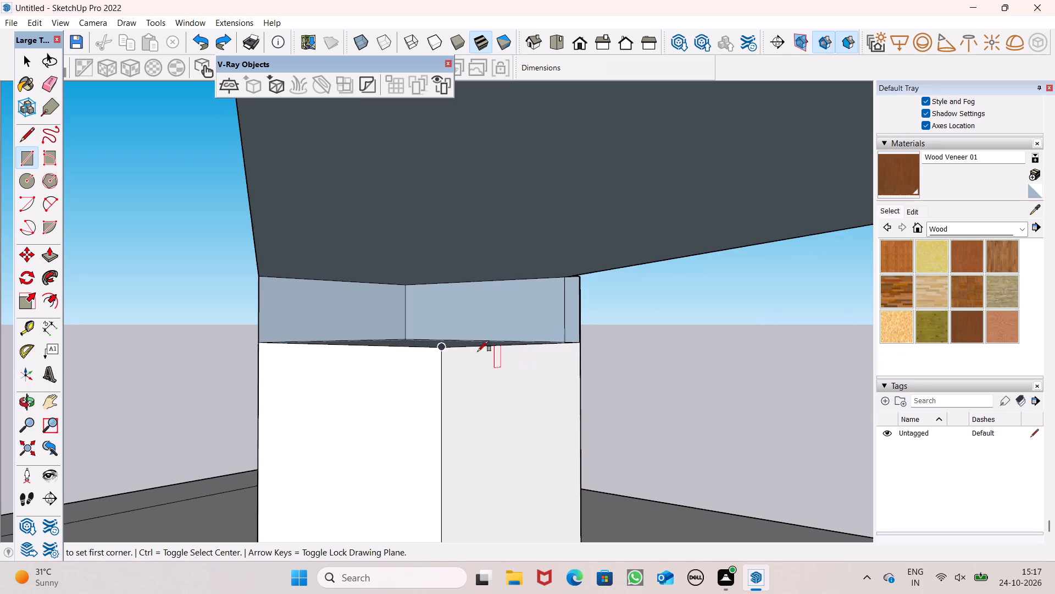
scroll(477, 351, "up", 1)
key("space")
scroll(450, 322, "down", 1)
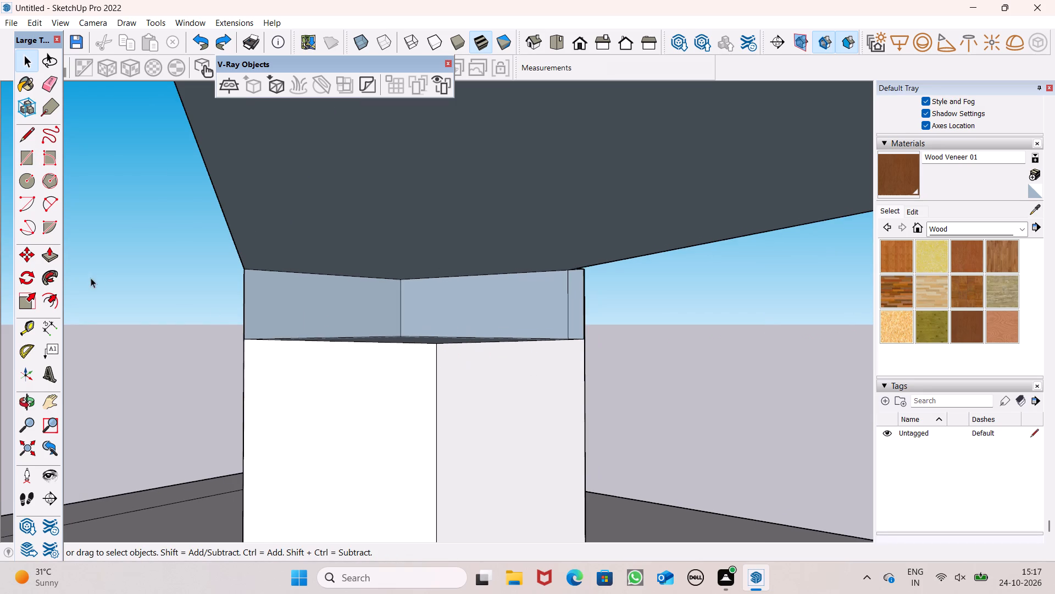
left_click(44, 92)
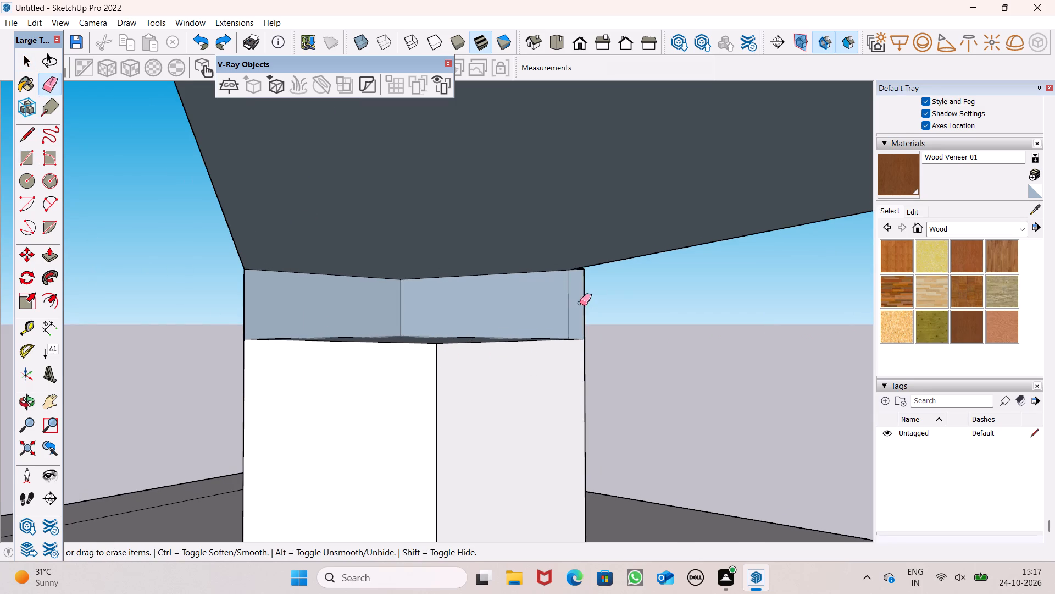
scroll(636, 315, "up", 3)
scroll(505, 301, "down", 1)
left_click(445, 294)
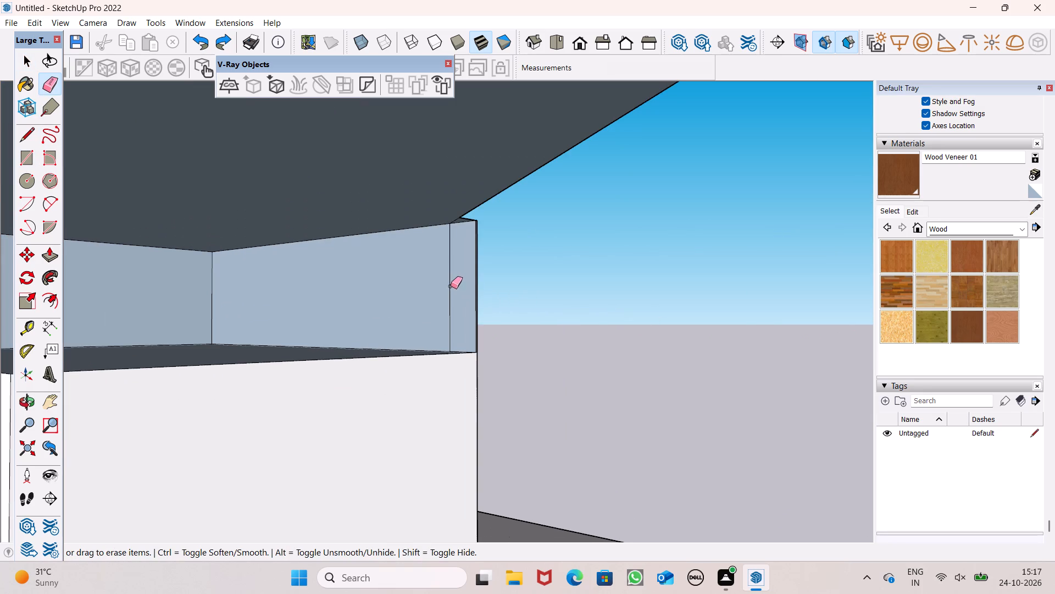
left_click(451, 285)
scroll(457, 273, "down", 5)
key("space")
scroll(458, 269, "down", 3)
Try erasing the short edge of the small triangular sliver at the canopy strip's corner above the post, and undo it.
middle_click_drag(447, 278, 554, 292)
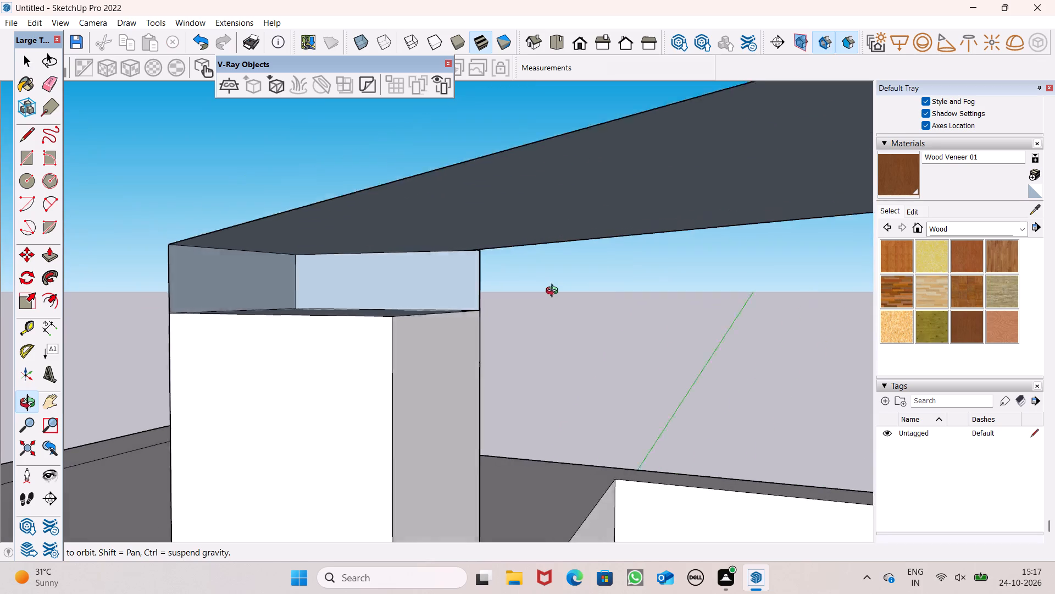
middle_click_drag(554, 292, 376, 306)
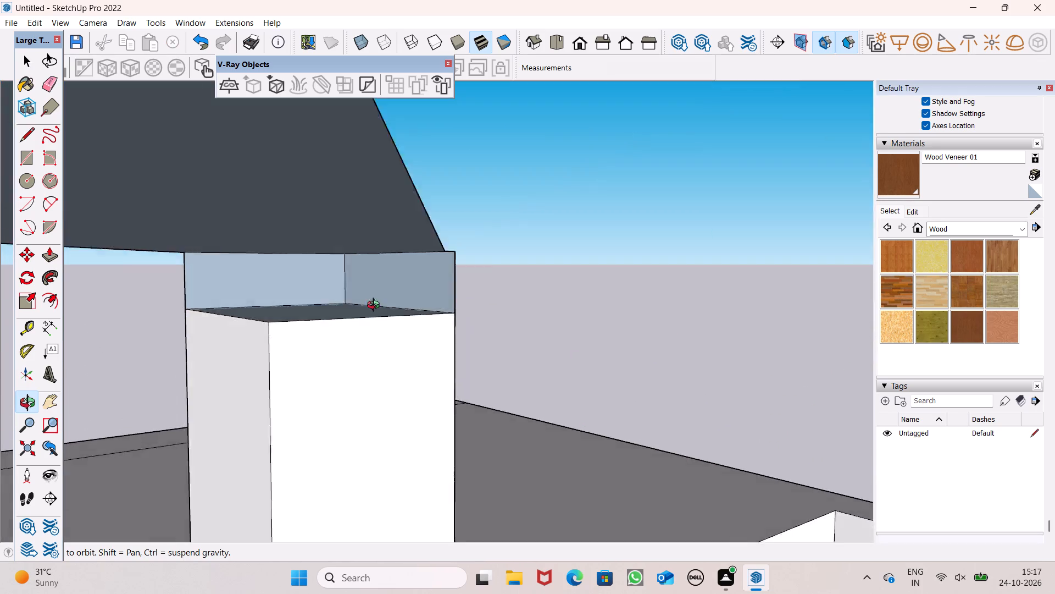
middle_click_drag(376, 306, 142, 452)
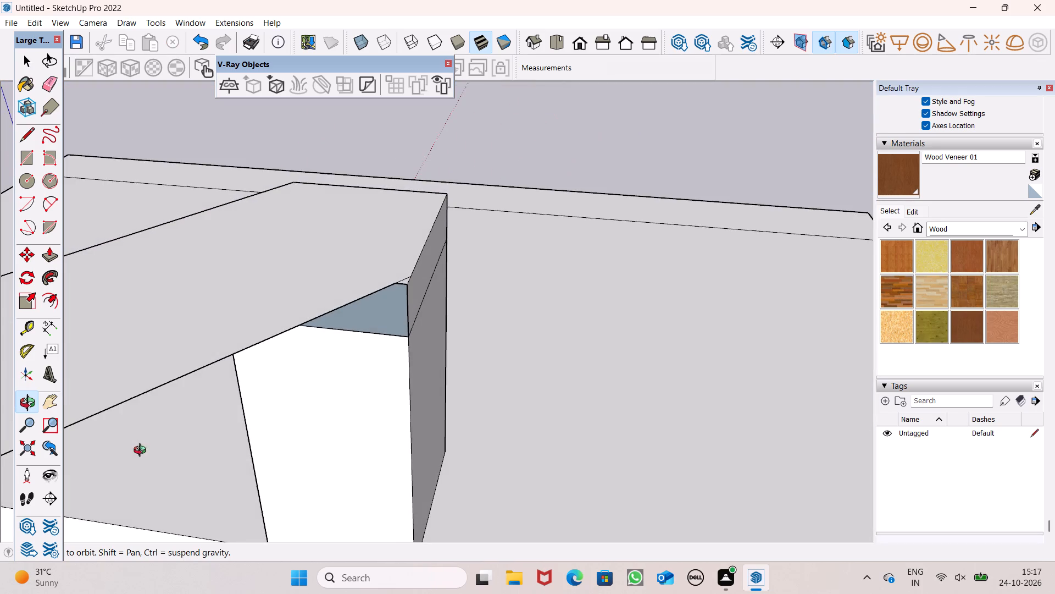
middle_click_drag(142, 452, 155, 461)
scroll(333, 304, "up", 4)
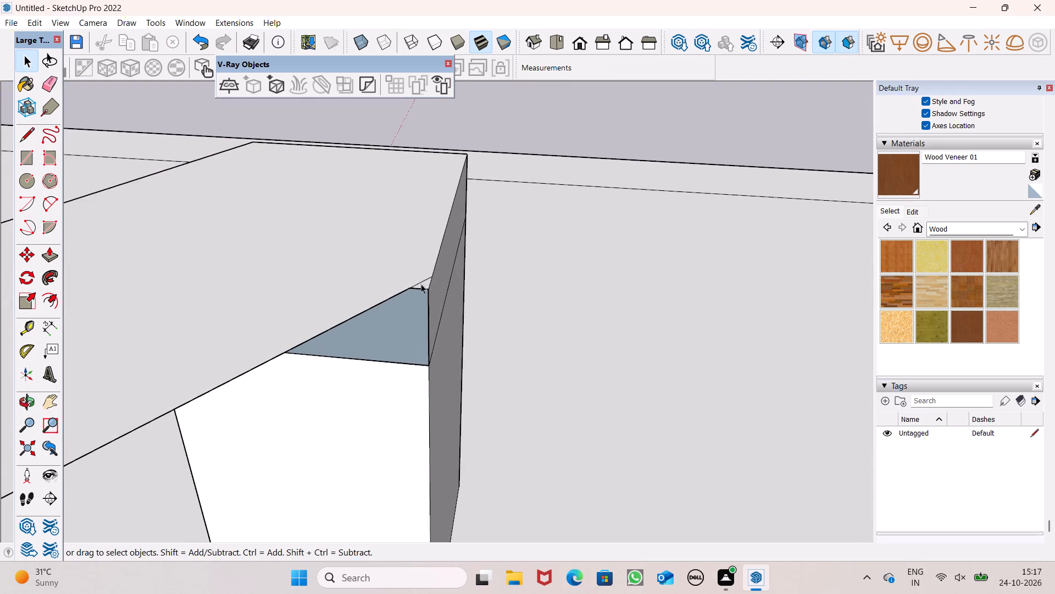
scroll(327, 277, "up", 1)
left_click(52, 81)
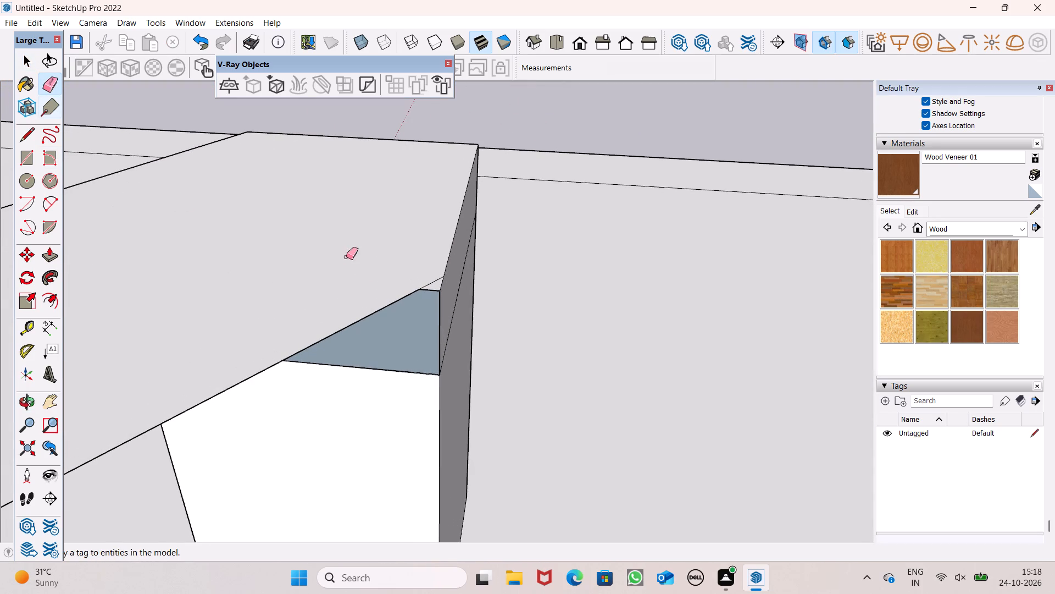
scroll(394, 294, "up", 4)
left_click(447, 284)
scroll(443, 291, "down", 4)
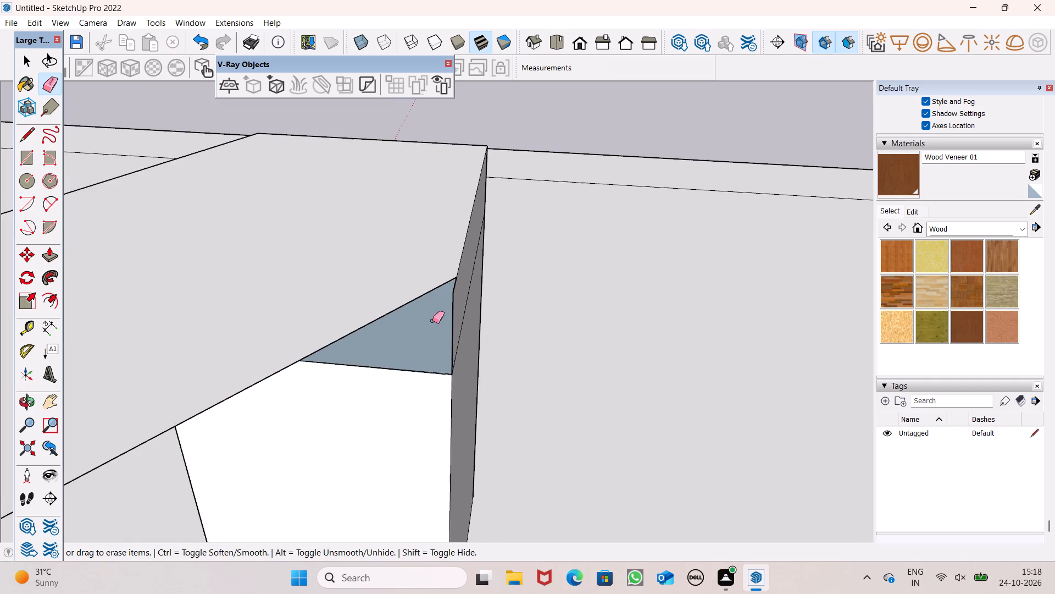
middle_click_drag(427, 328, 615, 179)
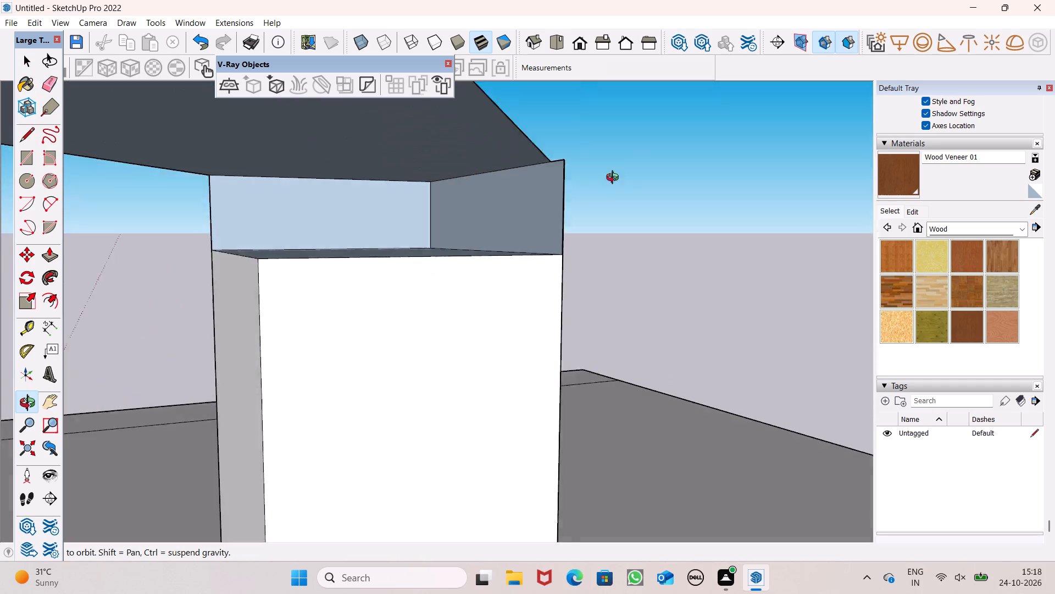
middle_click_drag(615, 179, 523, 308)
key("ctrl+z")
Push/Pull the infill face above the short post across the gap until it is flush with the post's opposite side, filling the opening.
scroll(474, 322, "down", 3)
middle_click_drag(463, 324, 492, 270)
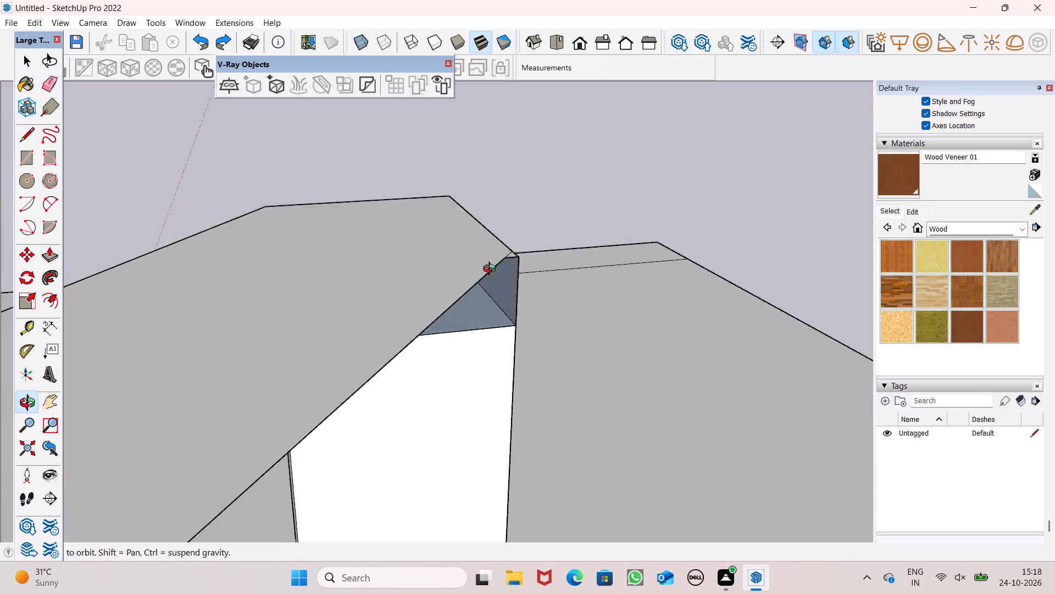
middle_click_drag(492, 270, 696, 182)
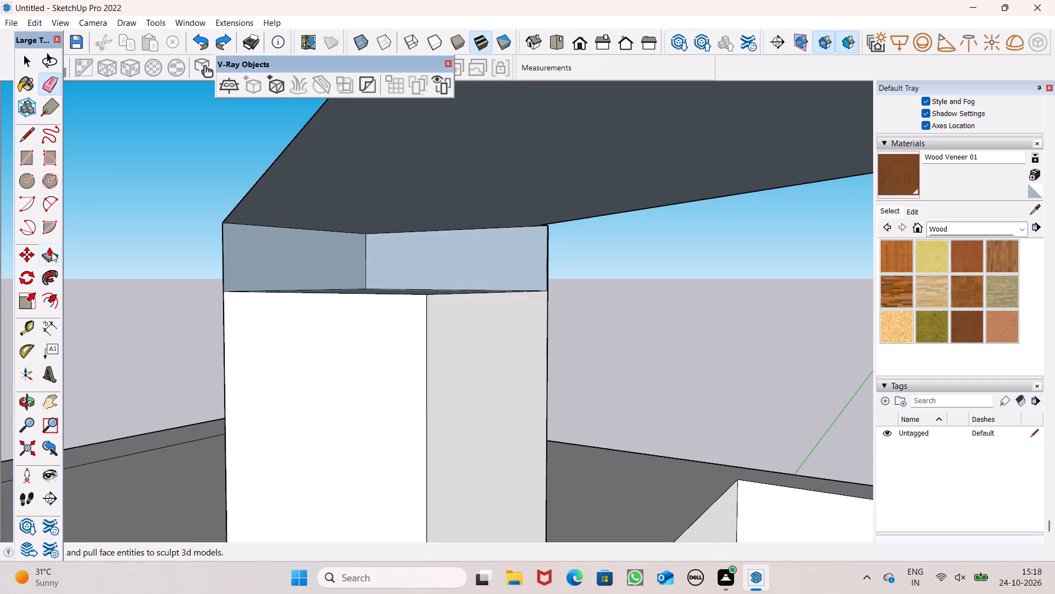
left_click(52, 252)
left_click_drag(452, 260, 406, 284)
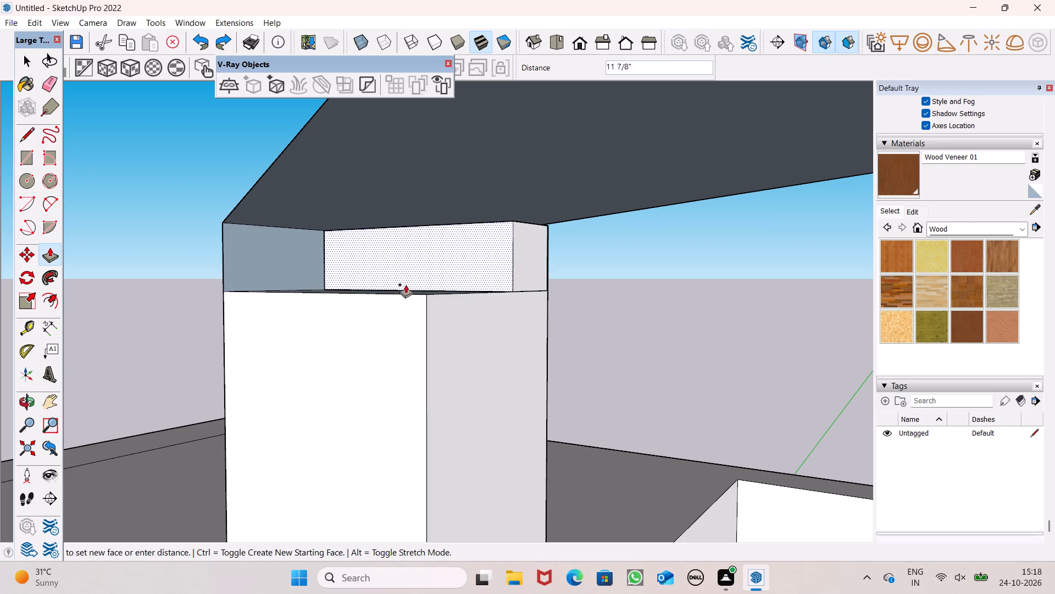
left_click_drag(406, 284, 349, 291)
scroll(396, 268, "down", 4)
key("space")
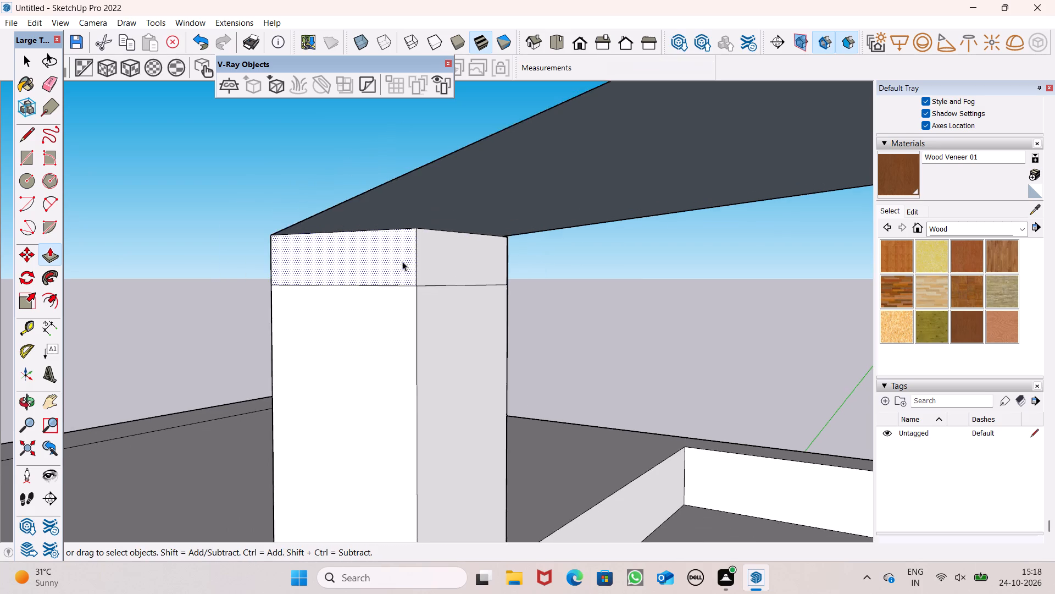
scroll(403, 261, "down", 4)
middle_click_drag(411, 288, 0, 469)
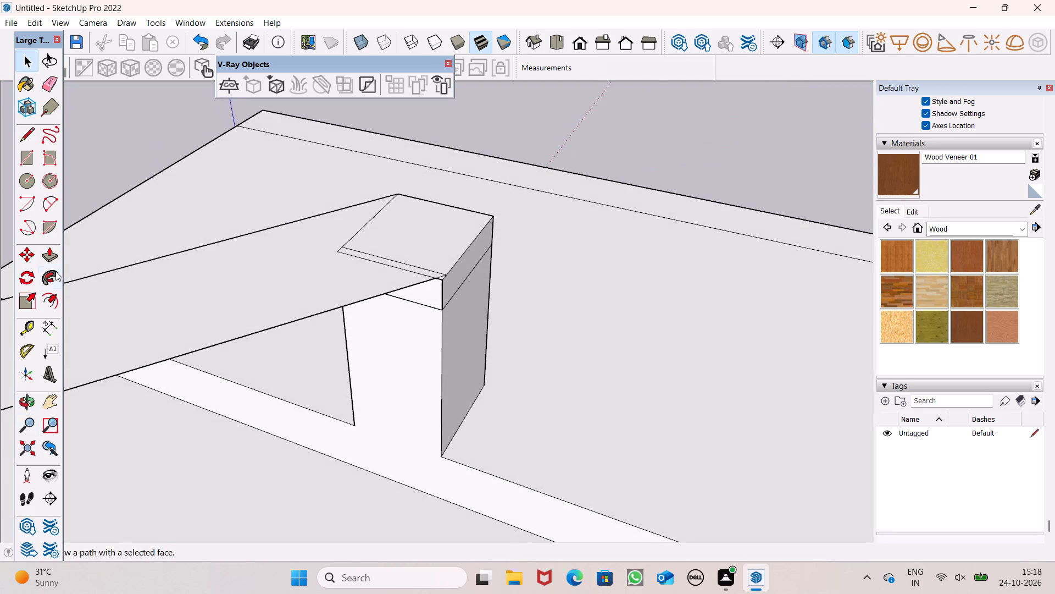
Erase the extra parallel edge and short sliver edge on the canopy's corner above the short post, undoing the stray joint-line erasure.
left_click_drag(53, 78, 54, 85)
scroll(399, 248, "up", 4)
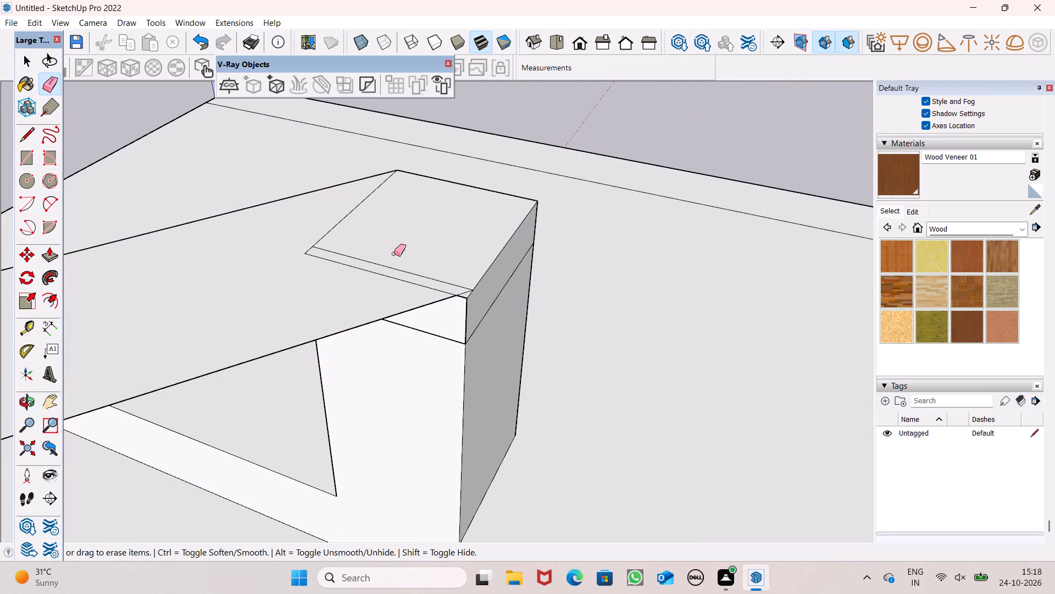
left_click_drag(393, 254, 392, 267)
left_click_drag(387, 270, 382, 277)
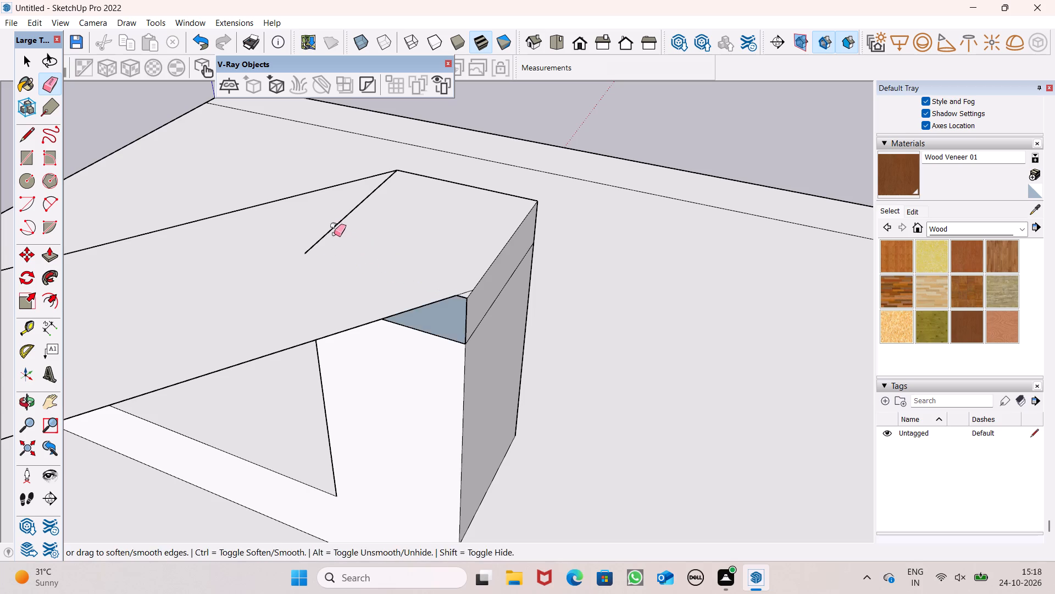
key("ctrl+z")
scroll(470, 299, "up", 4)
left_click(461, 289)
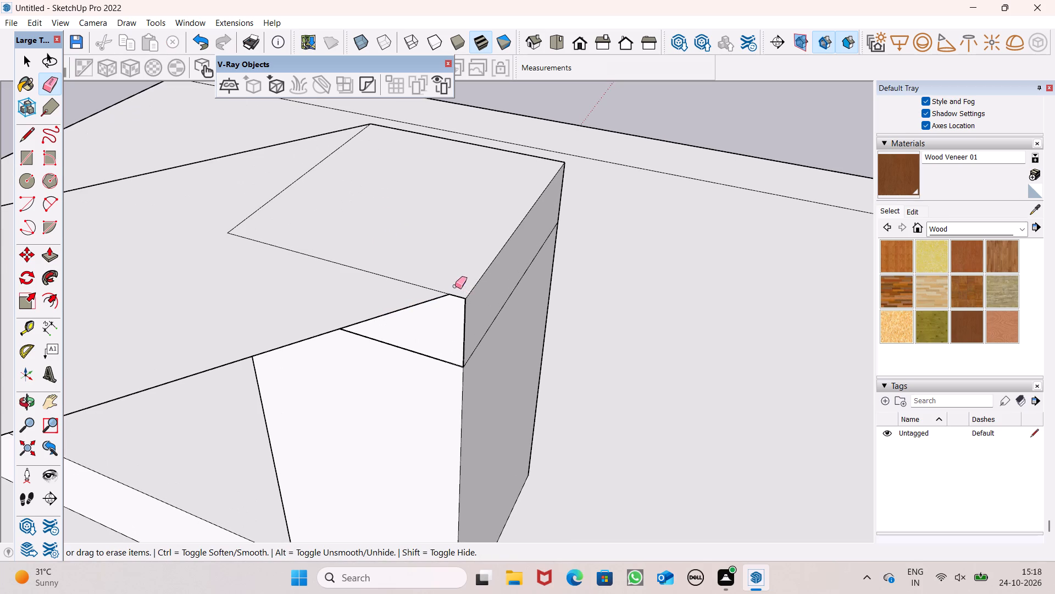
Examine the infill block's joint with the short post and the underside of the canopy strip.
scroll(448, 275, "down", 2)
middle_click_drag(436, 324, 896, 153)
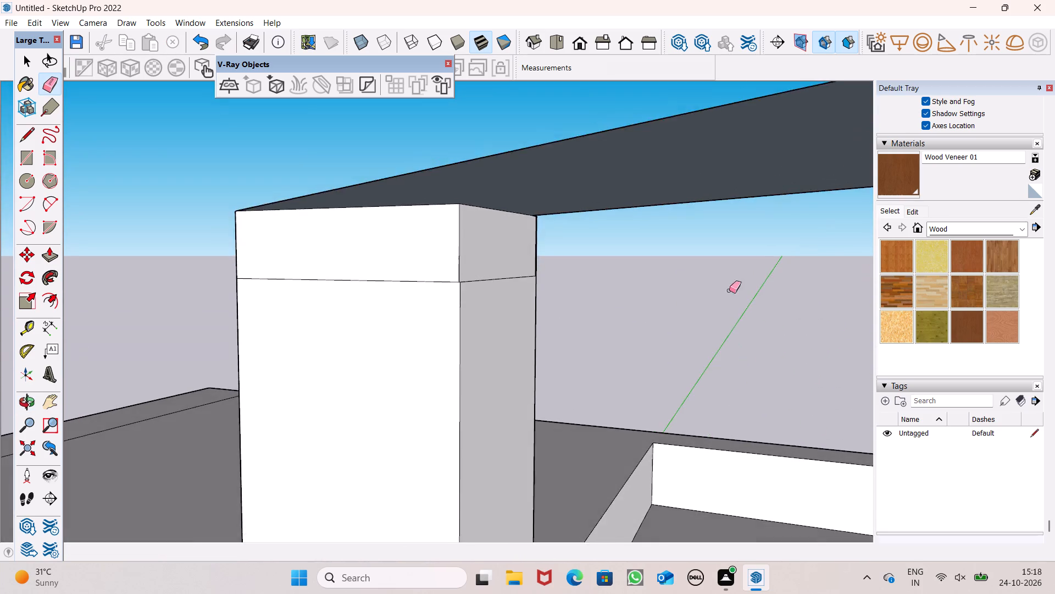
scroll(571, 298, "up", 5)
scroll(415, 257, "down", 4)
middle_click_drag(417, 267, 497, 333)
scroll(492, 283, "down", 5)
middle_click_drag(498, 271, 508, 226)
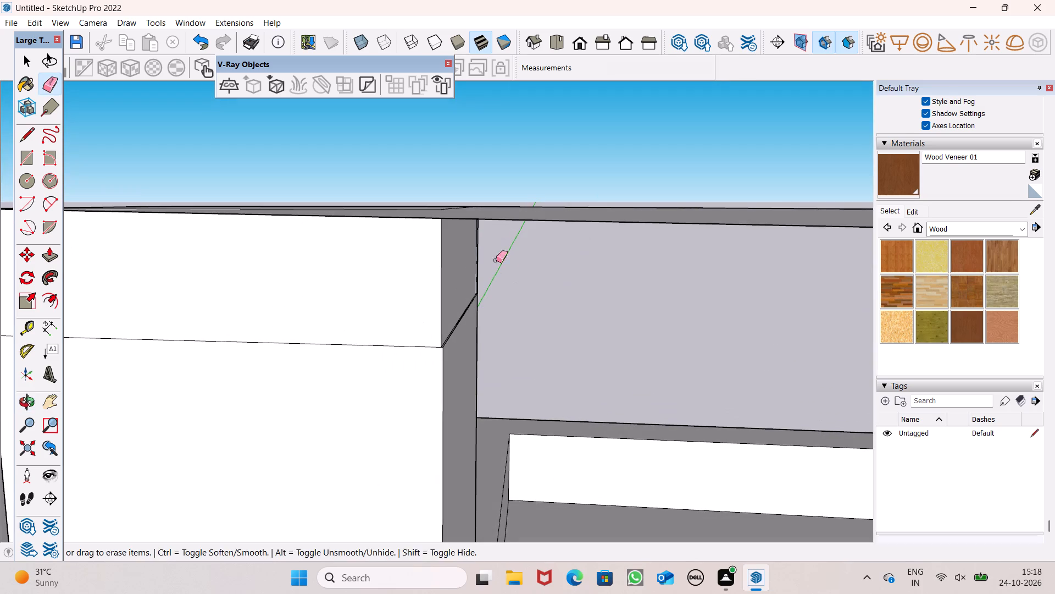
middle_click_drag(504, 273, 440, 292)
scroll(505, 273, "up", 1)
middle_click_drag(437, 297, 457, 219)
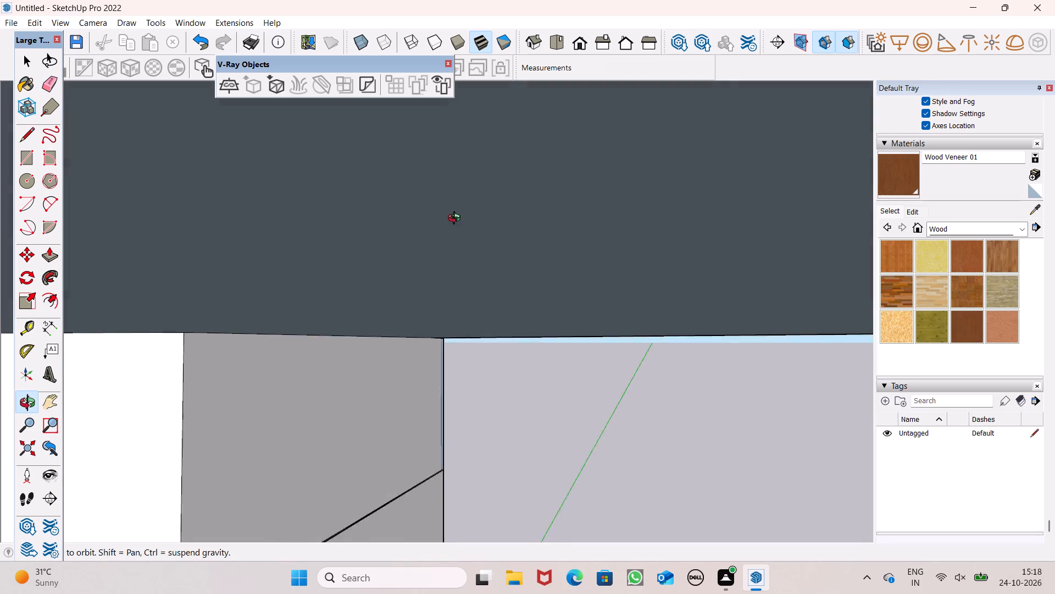
middle_click_drag(457, 219, 458, 214)
scroll(458, 214, "up", 1)
scroll(435, 272, "down", 10)
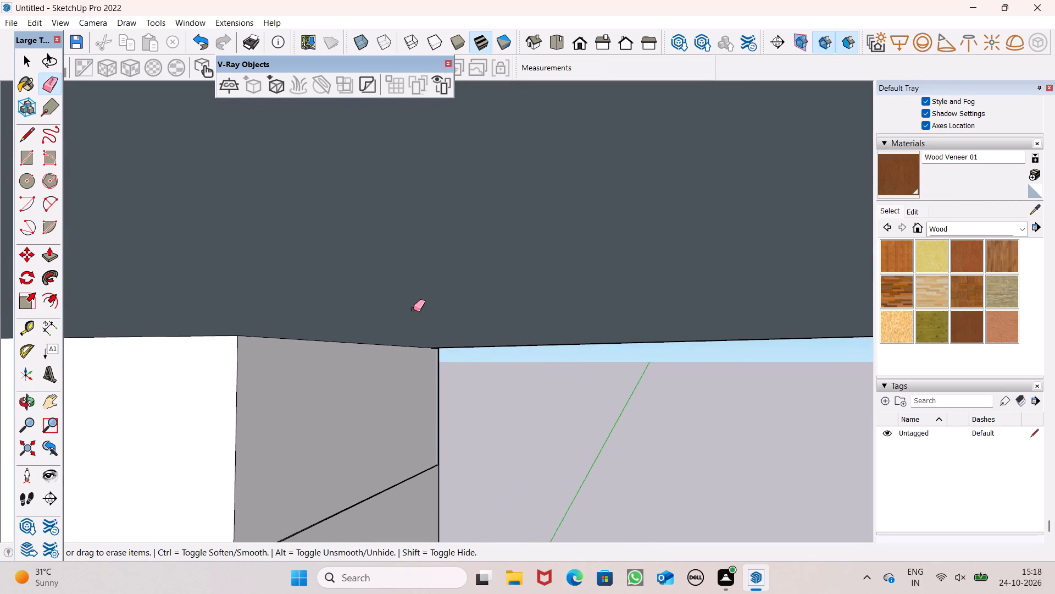
scroll(413, 309, "down", 2)
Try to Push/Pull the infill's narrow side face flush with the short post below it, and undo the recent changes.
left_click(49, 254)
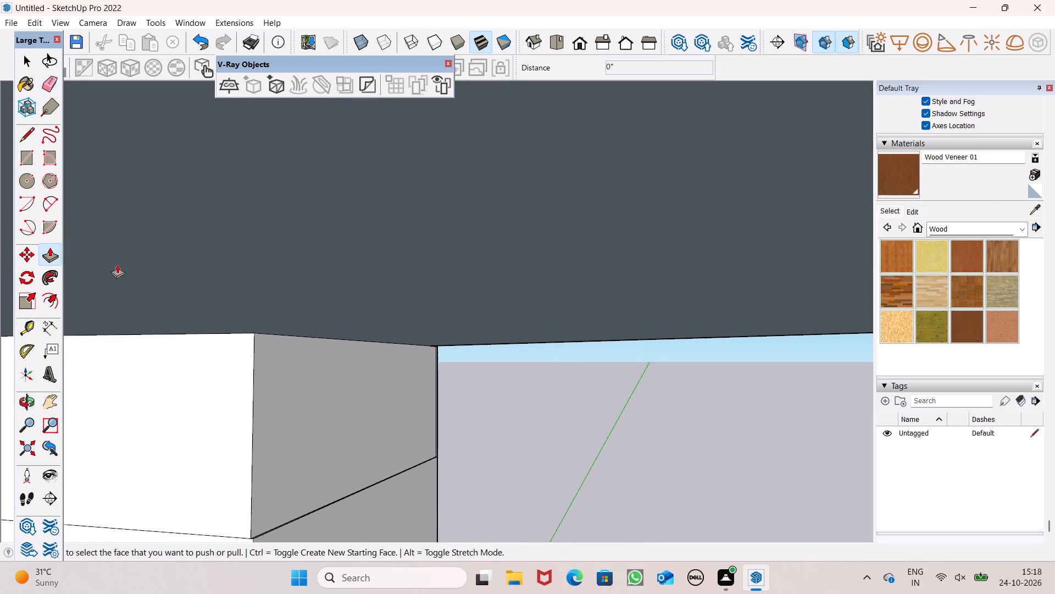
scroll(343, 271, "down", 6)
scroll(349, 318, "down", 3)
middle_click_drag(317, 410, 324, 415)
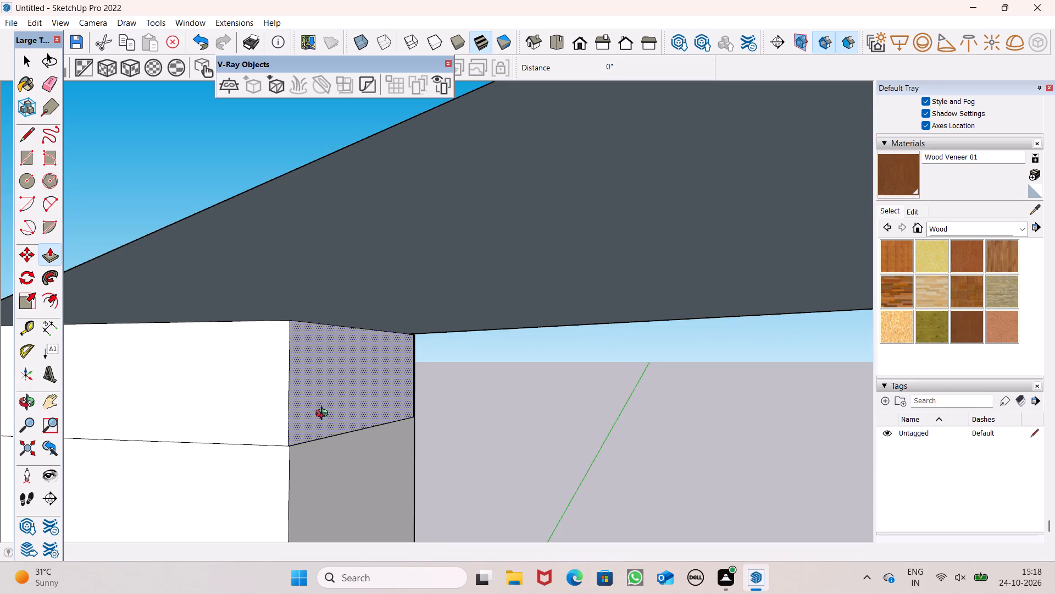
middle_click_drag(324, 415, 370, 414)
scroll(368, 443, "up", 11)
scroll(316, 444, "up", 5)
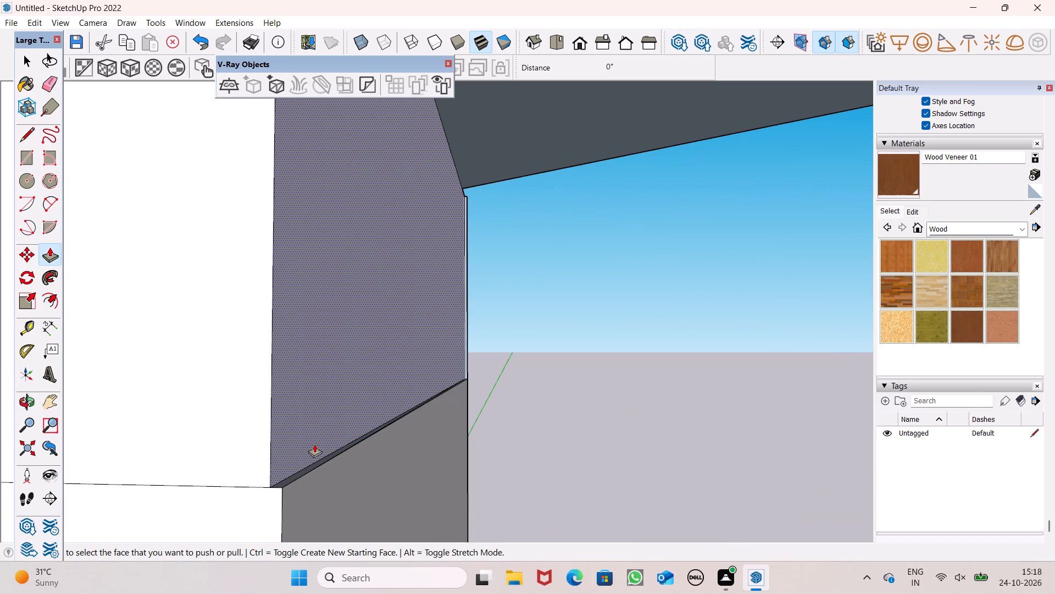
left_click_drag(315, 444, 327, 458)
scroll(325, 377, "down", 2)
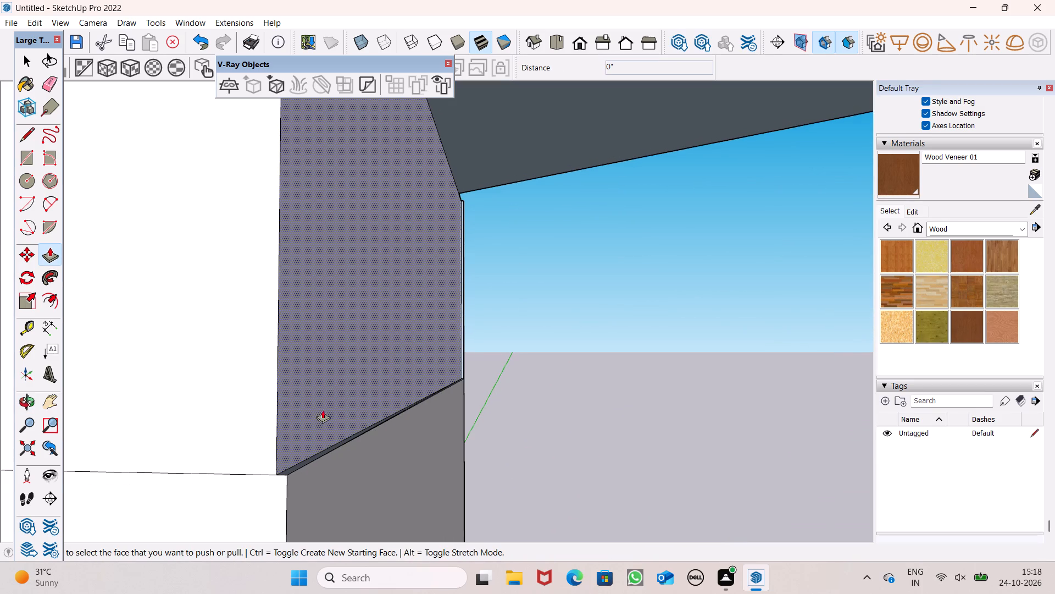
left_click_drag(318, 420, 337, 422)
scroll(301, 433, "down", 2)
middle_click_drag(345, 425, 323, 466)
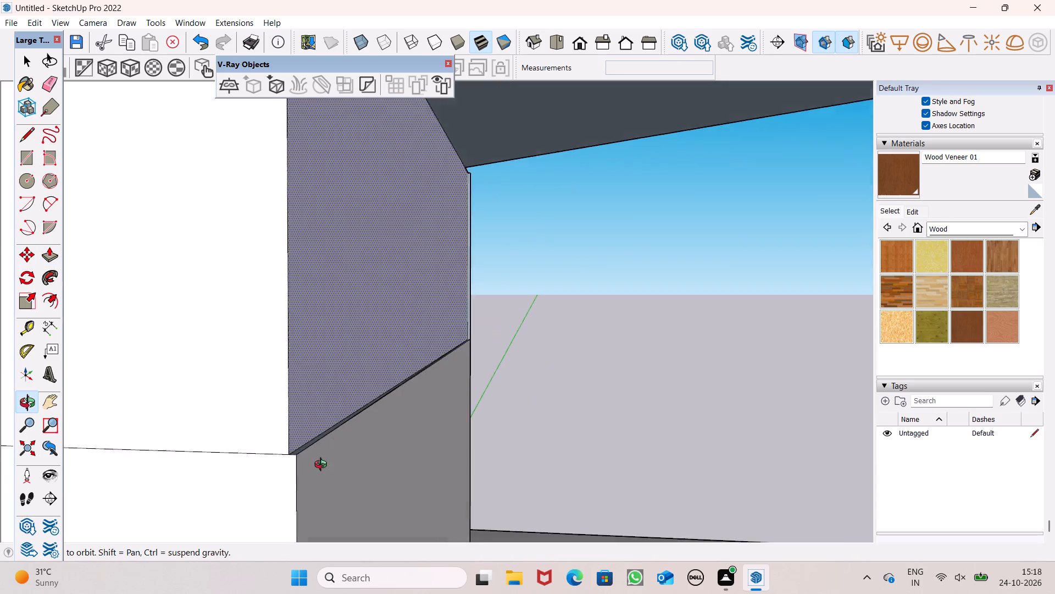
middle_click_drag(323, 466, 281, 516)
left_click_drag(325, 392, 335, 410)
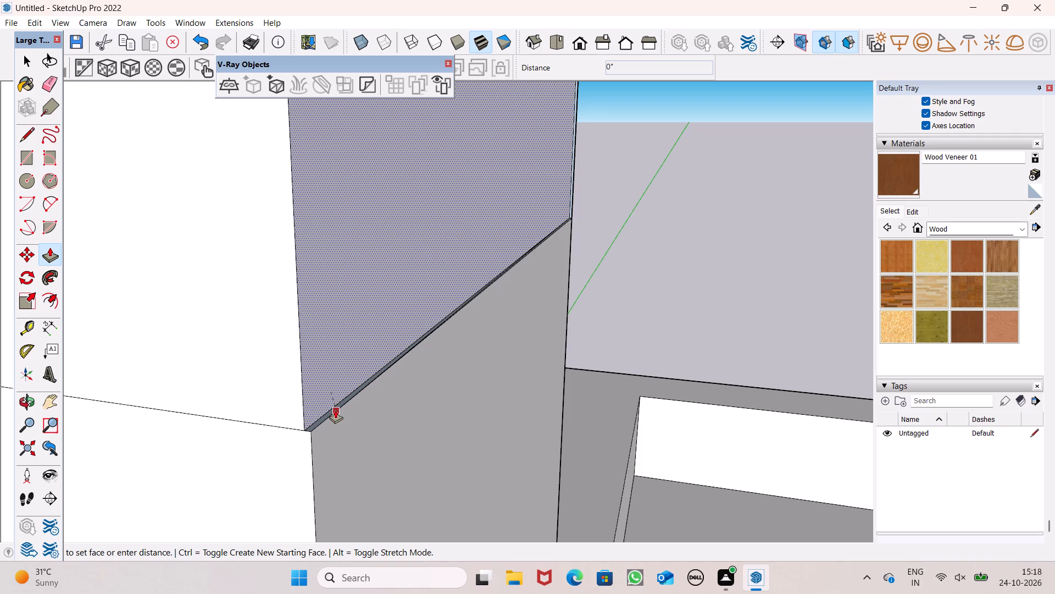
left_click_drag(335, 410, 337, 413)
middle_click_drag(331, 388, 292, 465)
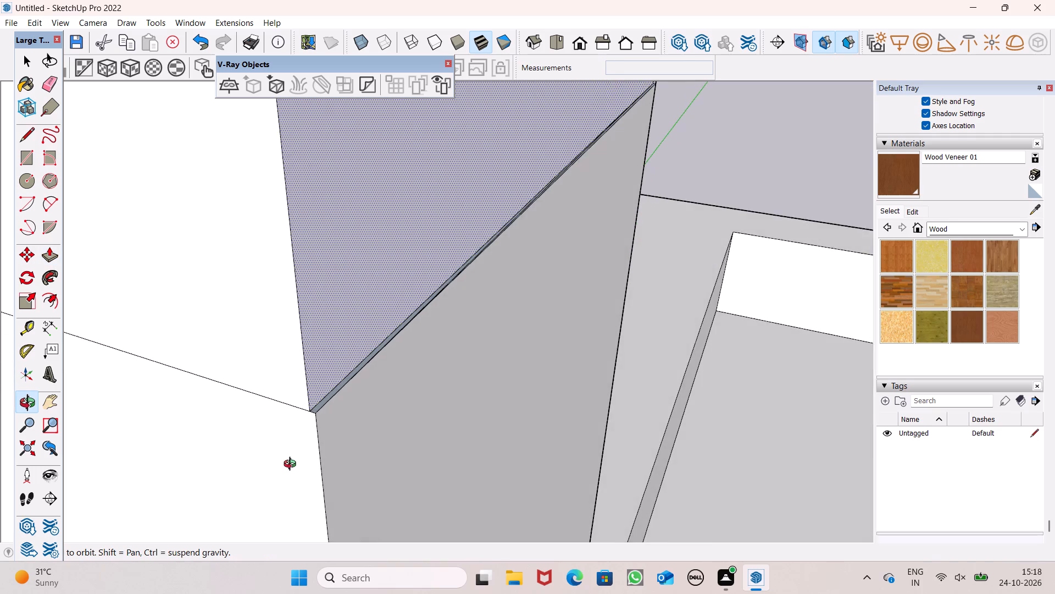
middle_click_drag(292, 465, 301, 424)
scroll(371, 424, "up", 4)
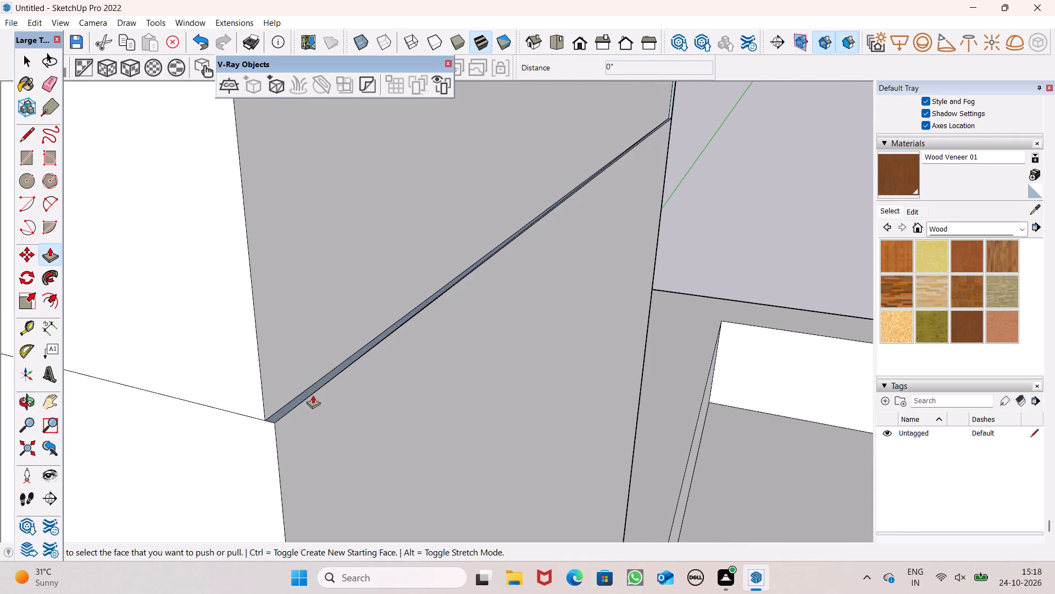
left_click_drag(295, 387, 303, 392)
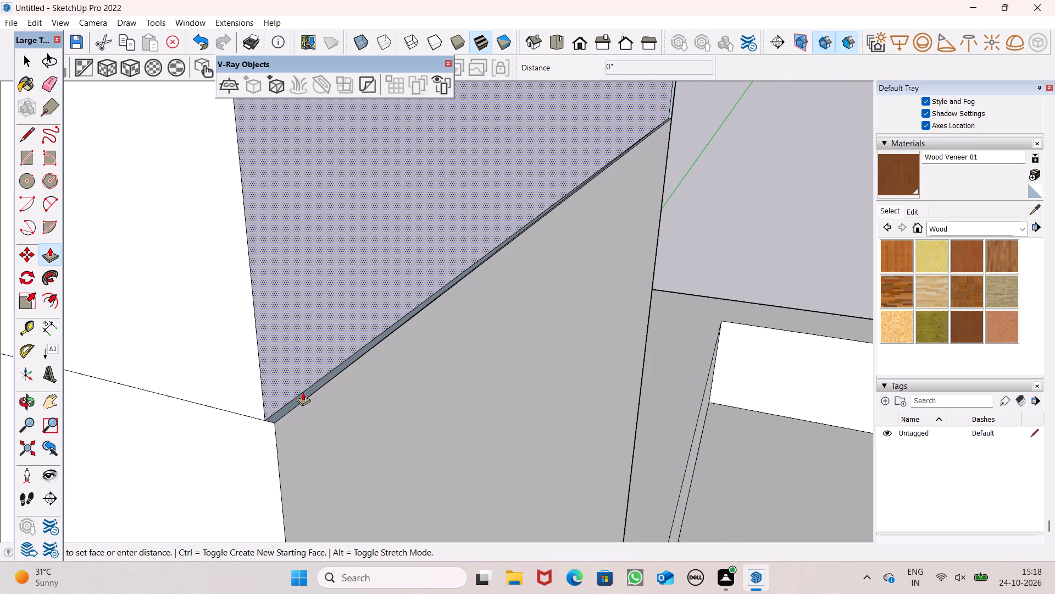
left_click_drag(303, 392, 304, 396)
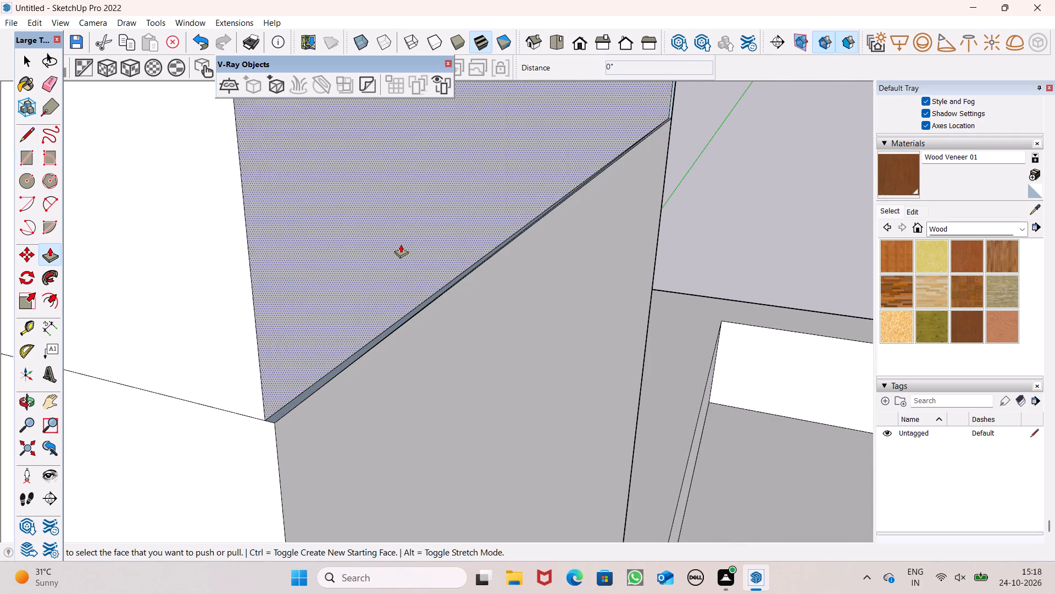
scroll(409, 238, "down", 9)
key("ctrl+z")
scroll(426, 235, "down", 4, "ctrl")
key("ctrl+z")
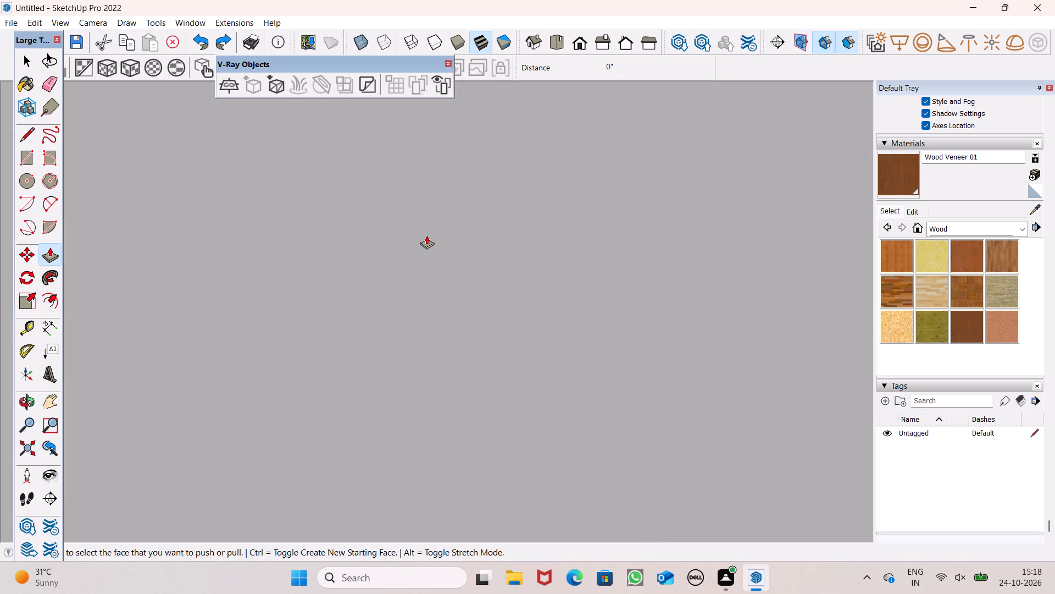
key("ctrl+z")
Draw a short line along the back edge of the open-topped post at the canopy strip's other end to close its top face.
left_click(585, 41)
scroll(518, 218, "down", 5)
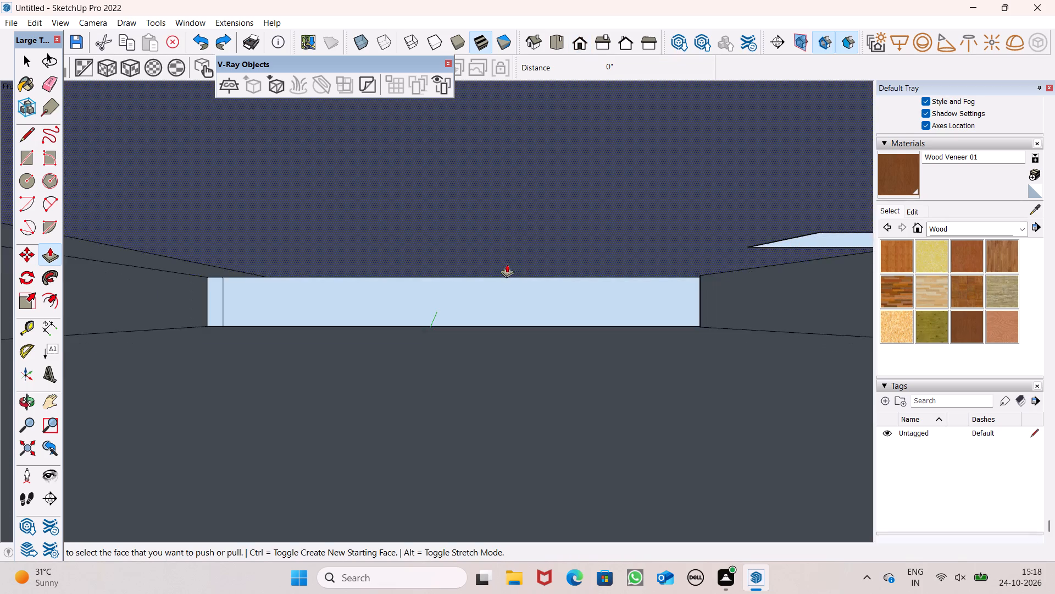
scroll(499, 258, "down", 7)
scroll(591, 28, "down", 4)
scroll(697, 147, "down", 7)
scroll(451, 300, "down", 7)
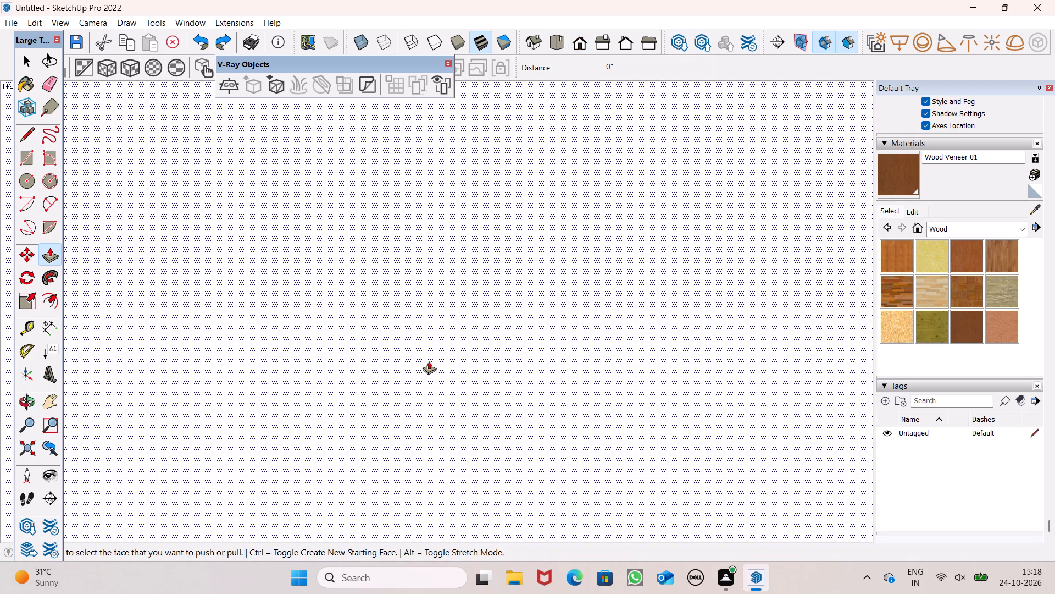
scroll(429, 361, "down", 13)
scroll(452, 365, "down", 13)
scroll(432, 425, "down", 8)
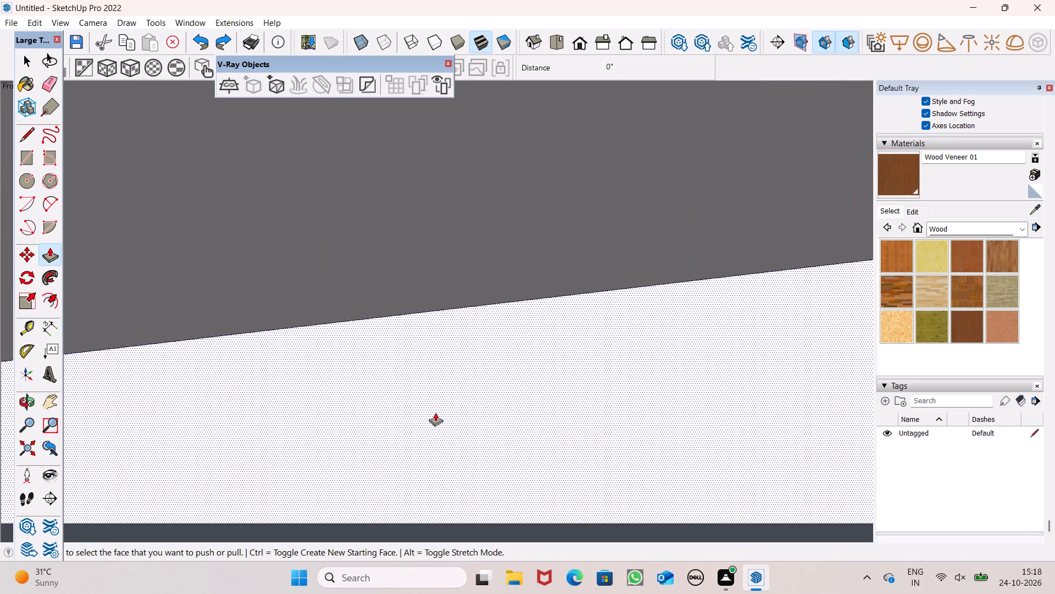
scroll(435, 413, "down", 20)
scroll(435, 413, "down", 12)
scroll(455, 307, "up", 2)
scroll(456, 291, "down", 5)
scroll(454, 278, "up", 1)
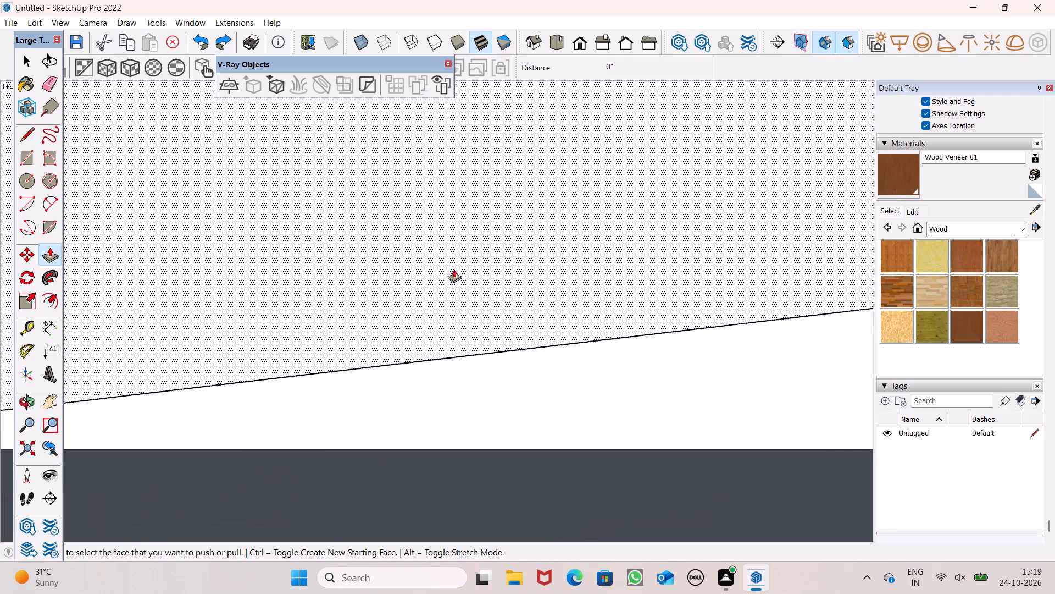
scroll(454, 269, "down", 6)
scroll(454, 269, "up", 1)
scroll(462, 227, "down", 20)
scroll(462, 227, "down", 2)
scroll(435, 274, "down", 8)
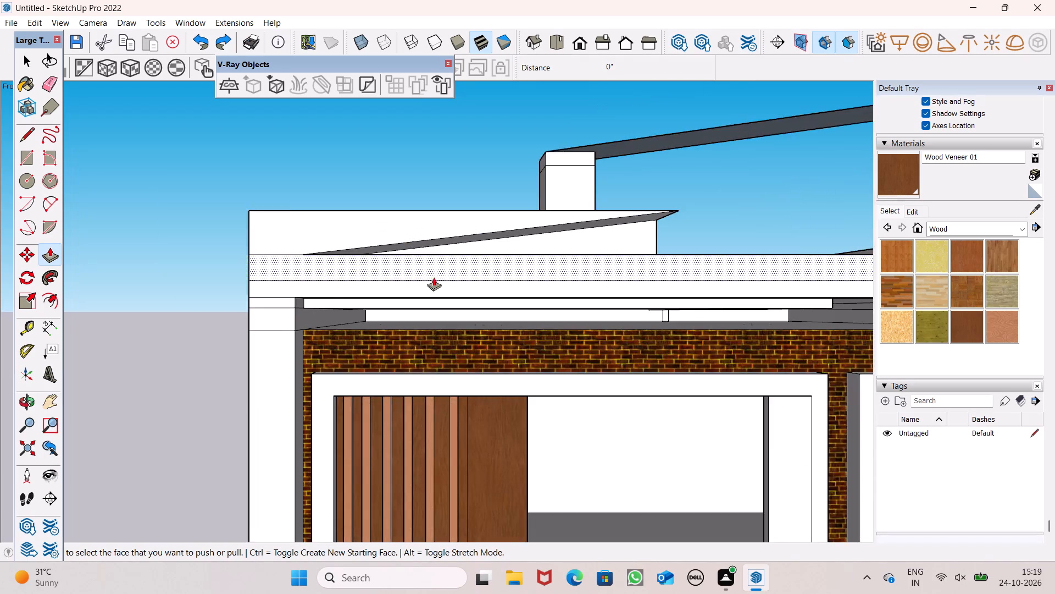
scroll(434, 277, "down", 7)
middle_click_drag(372, 277, 572, 231)
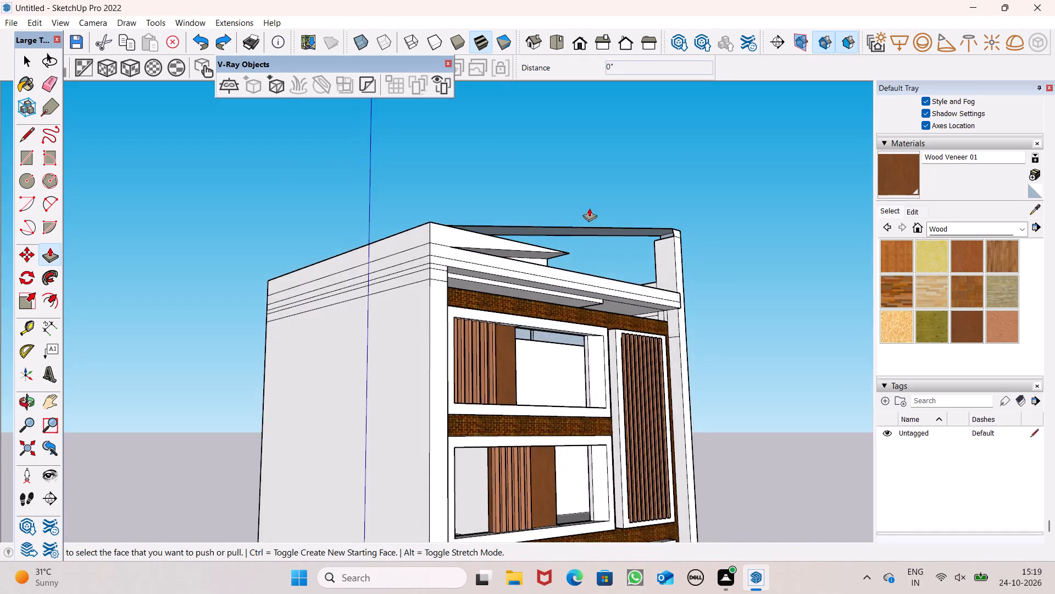
scroll(592, 207, "up", 7)
scroll(695, 255, "up", 7)
middle_click_drag(749, 285, 936, 320)
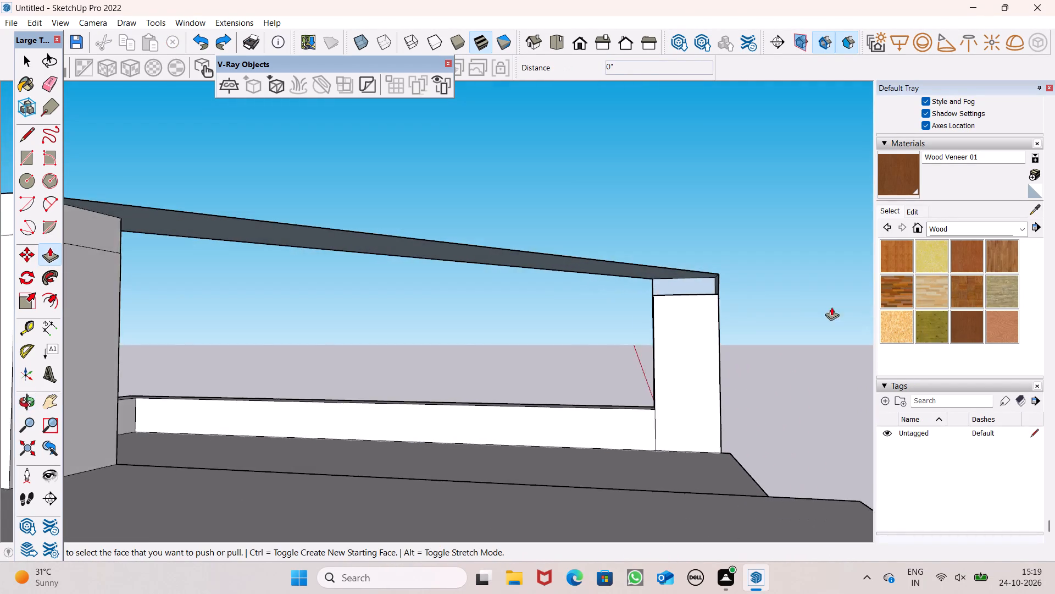
scroll(810, 295, "up", 8)
scroll(629, 289, "up", 7)
middle_click_drag(596, 287, 806, 354)
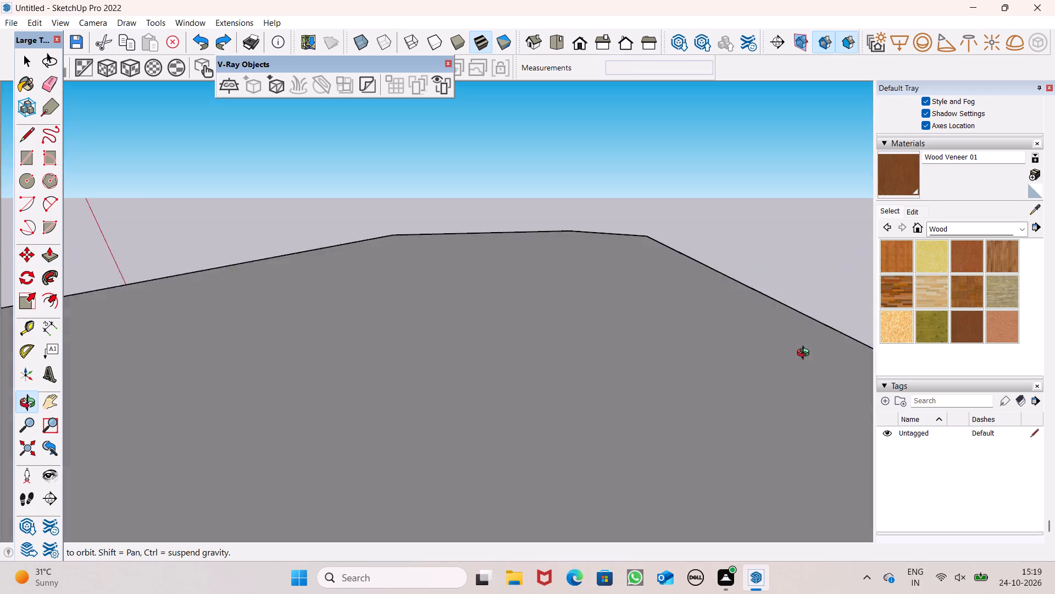
middle_click_drag(806, 354, 793, 316)
scroll(502, 313, "up", 11)
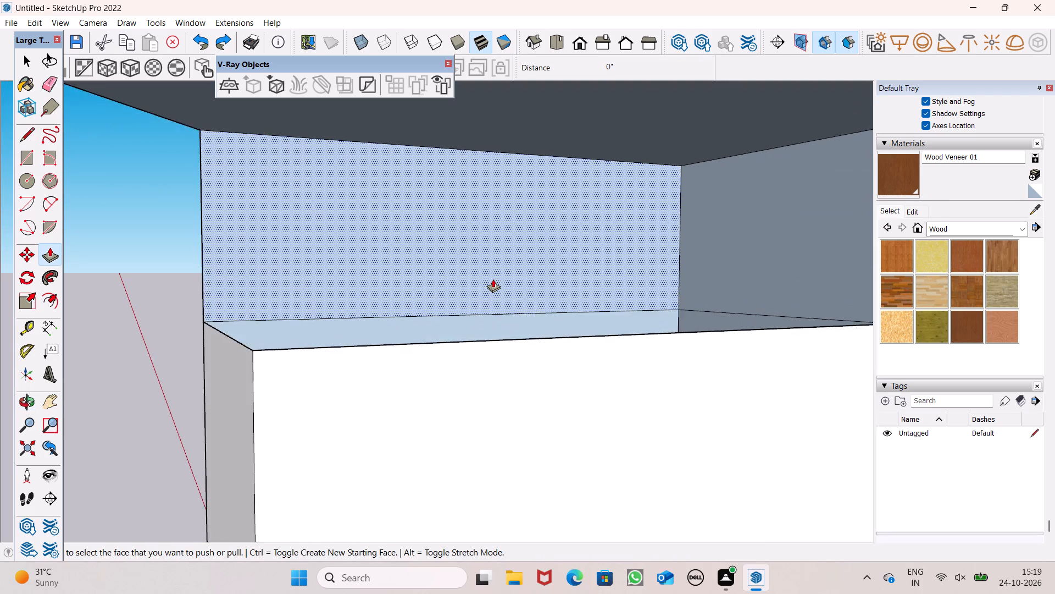
scroll(491, 295, "down", 2)
middle_click_drag(490, 324, 486, 372)
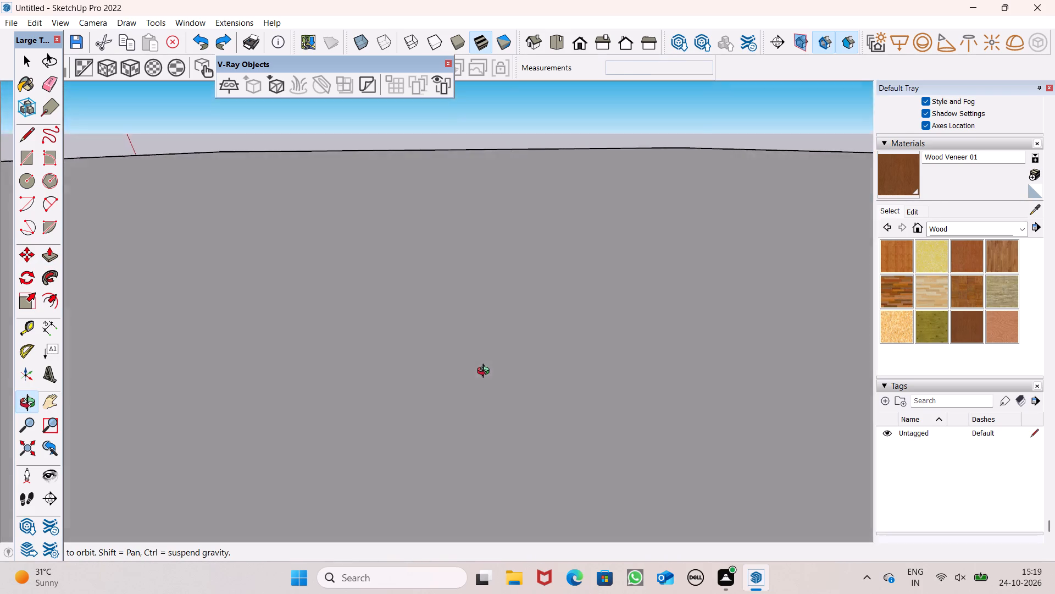
middle_click_drag(486, 372, 556, 363)
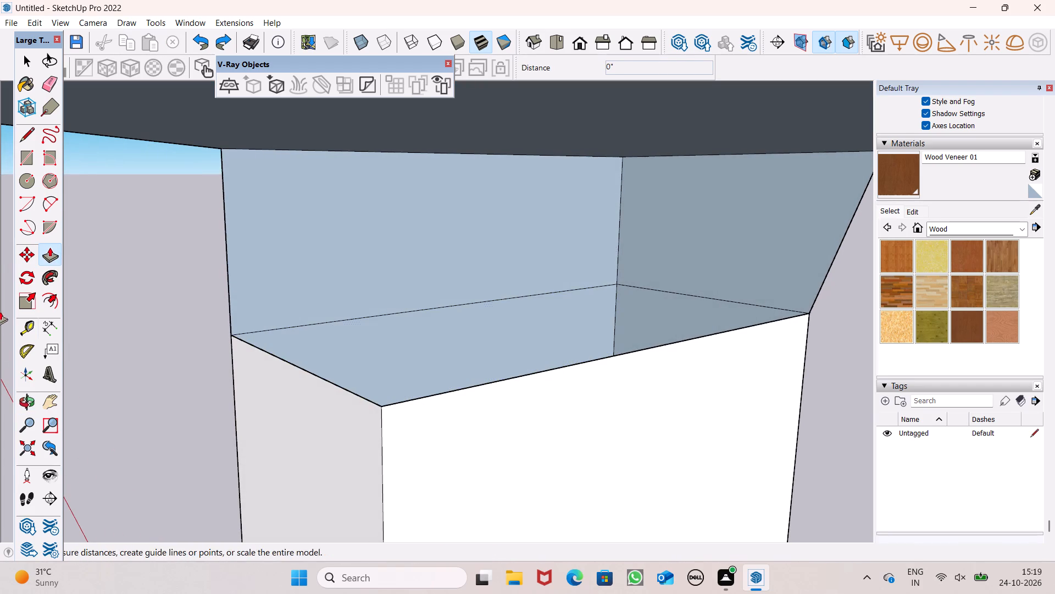
left_click(34, 141)
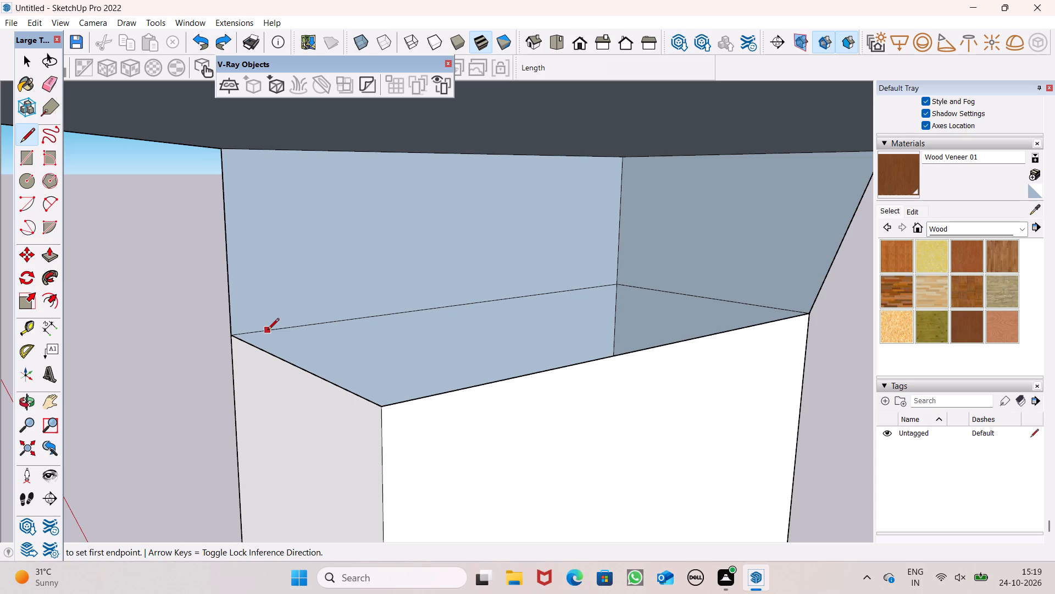
left_click_drag(268, 331, 281, 329)
left_click(286, 326)
key("space")
key("space")
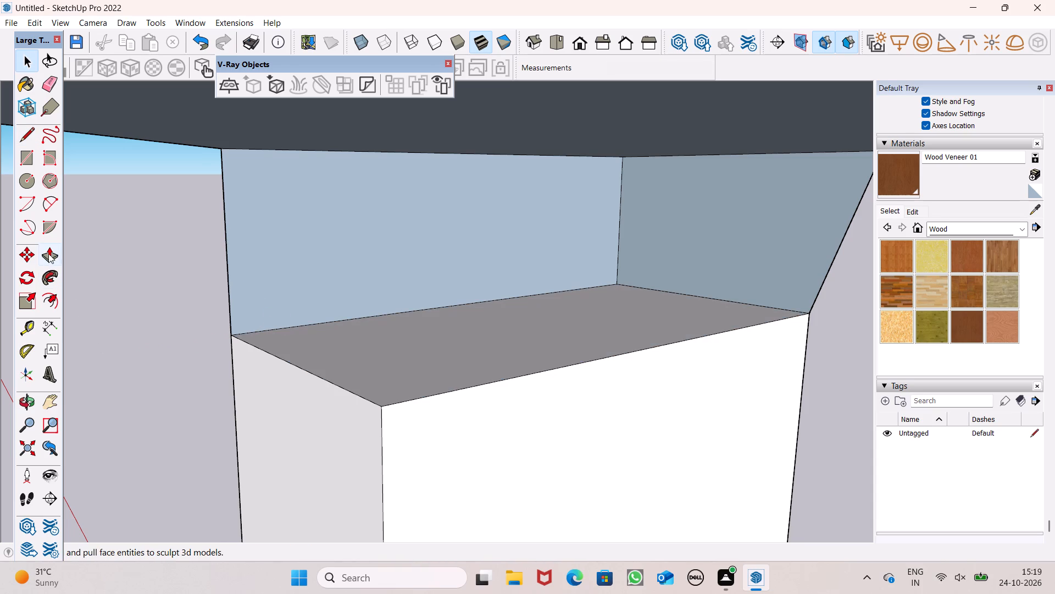
Push/Pull the new top face of that post down by 5".
left_click(46, 248)
left_click_drag(462, 358, 459, 367)
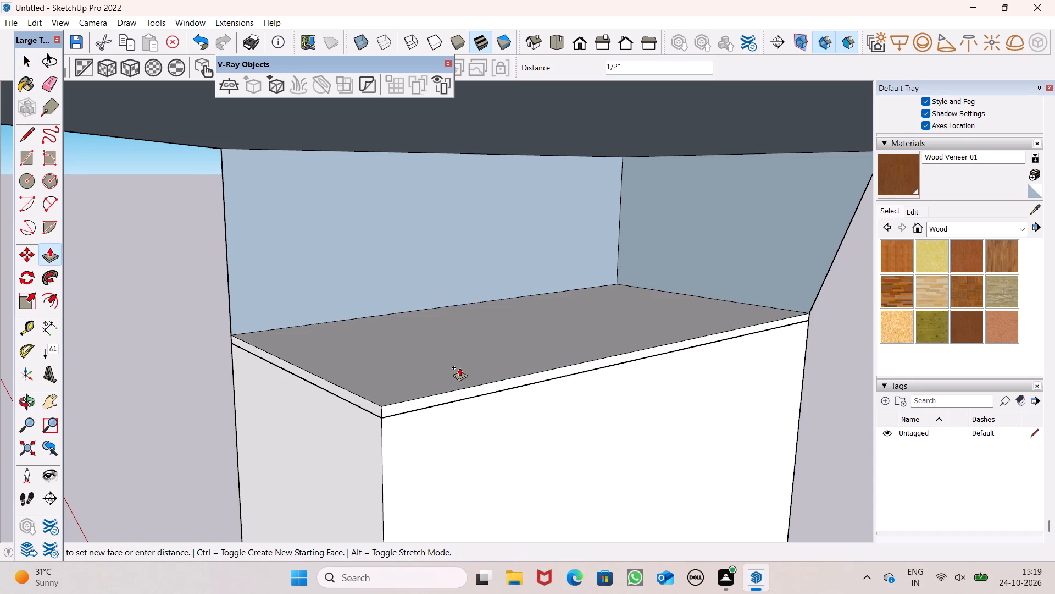
left_click_drag(459, 367, 459, 372)
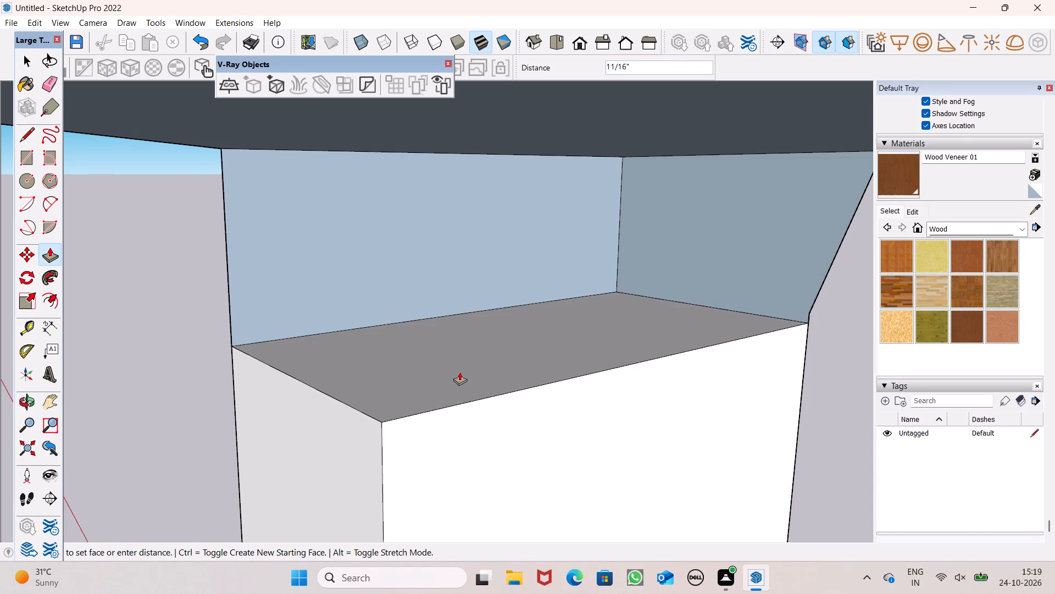
left_click_drag(459, 372, 458, 405)
key("5")
key("shift+quotedbl")
key("Return")
key("space")
Erase the horizontal seam line just below the lowered top from two adjoining side faces of the post at the canopy strip's end.
scroll(411, 357, "down", 3)
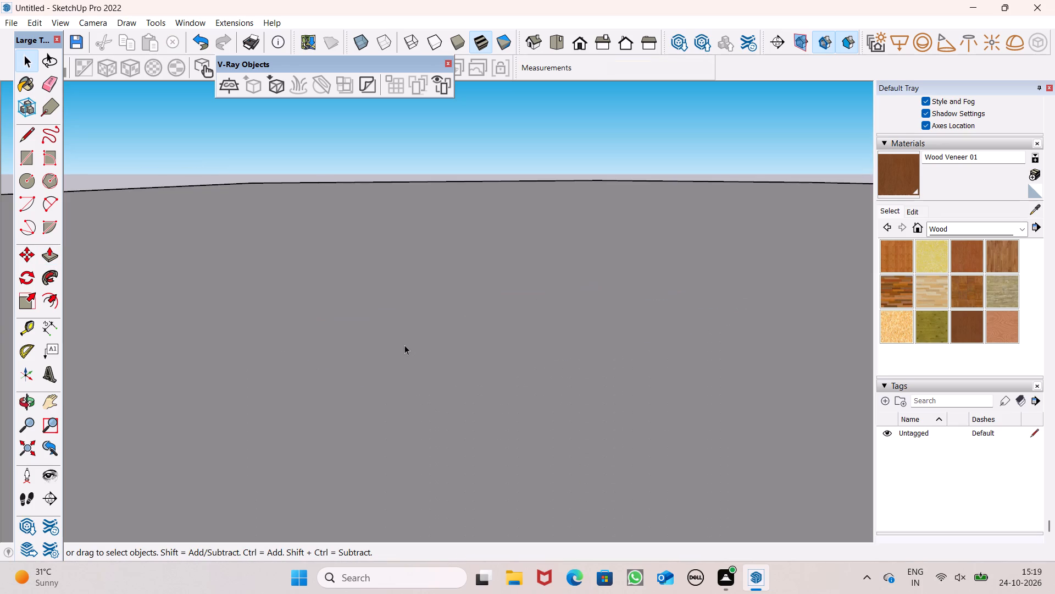
left_click(549, 46)
scroll(474, 290, "down", 6)
scroll(434, 337, "down", 12)
middle_click_drag(424, 420, 523, 270)
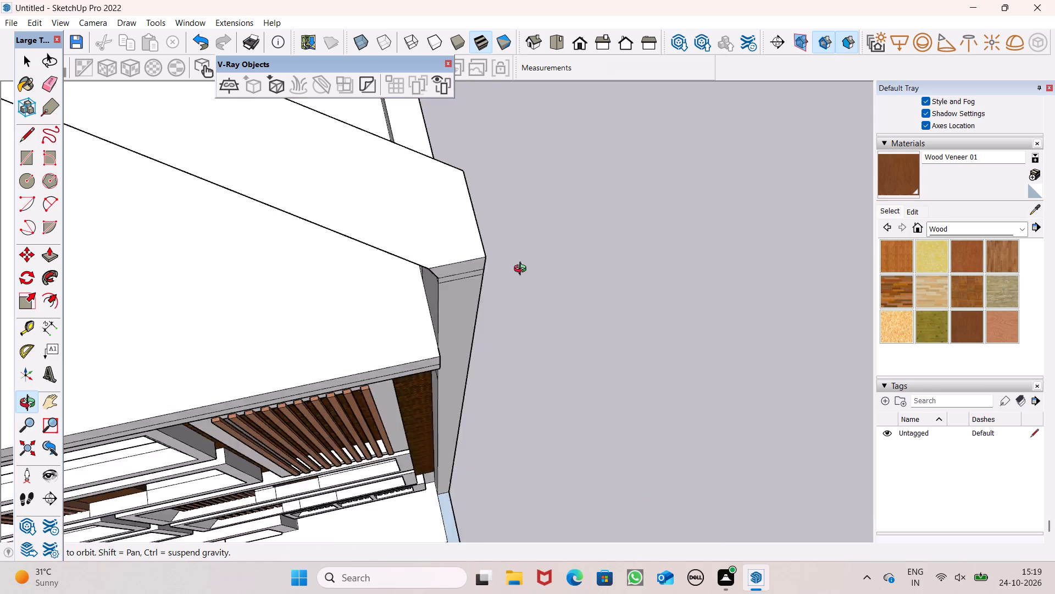
middle_click_drag(523, 270, 613, 108)
scroll(574, 202, "down", 5)
scroll(517, 158, "up", 8)
middle_click_drag(513, 119, 560, 70)
scroll(552, 79, "up", 11)
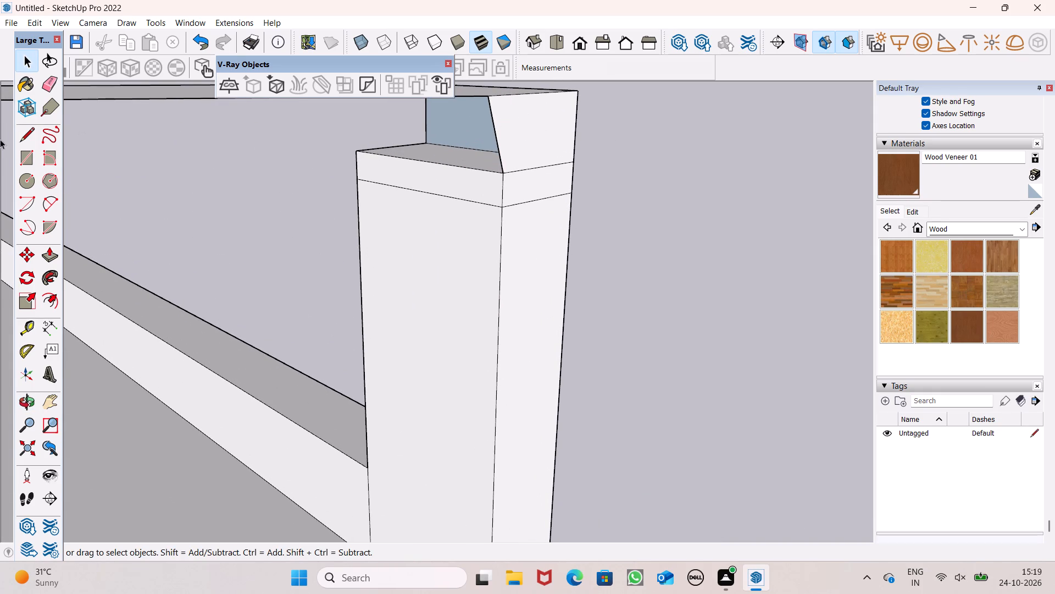
left_click(42, 79)
left_click(423, 193)
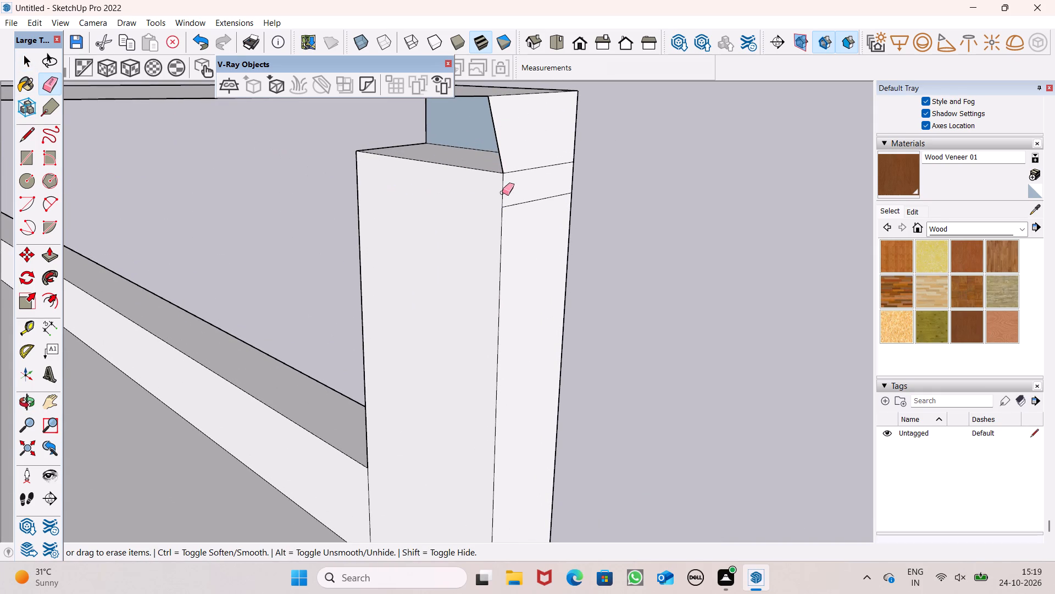
left_click_drag(503, 193, 506, 198)
key("ctrl+z")
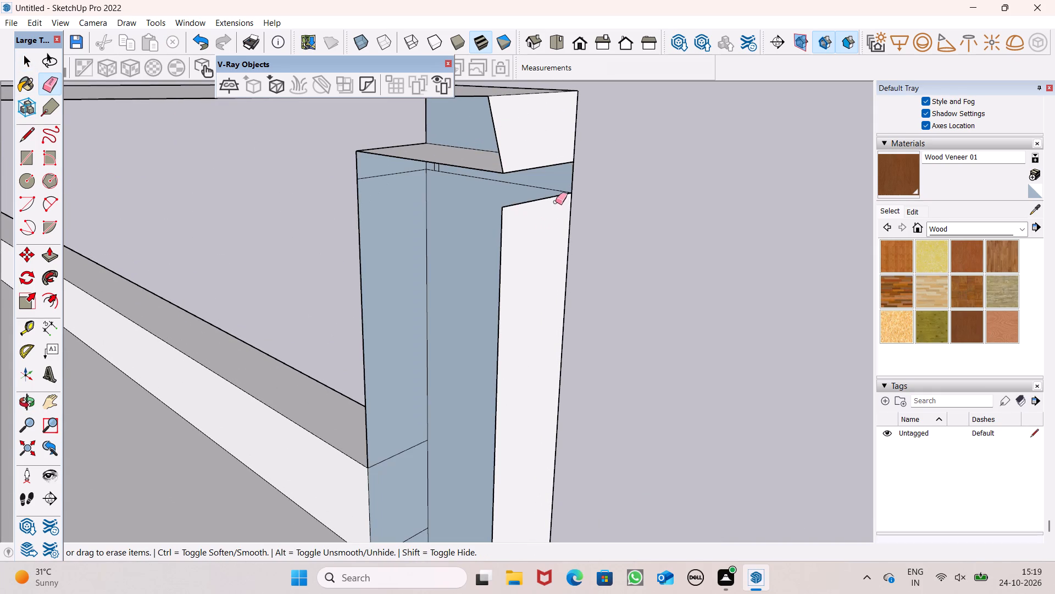
left_click_drag(554, 200, 549, 189)
left_click(549, 189)
Erase the remaining short seam line from the post's narrow side face above the parapet.
middle_click_drag(445, 216, 788, 119)
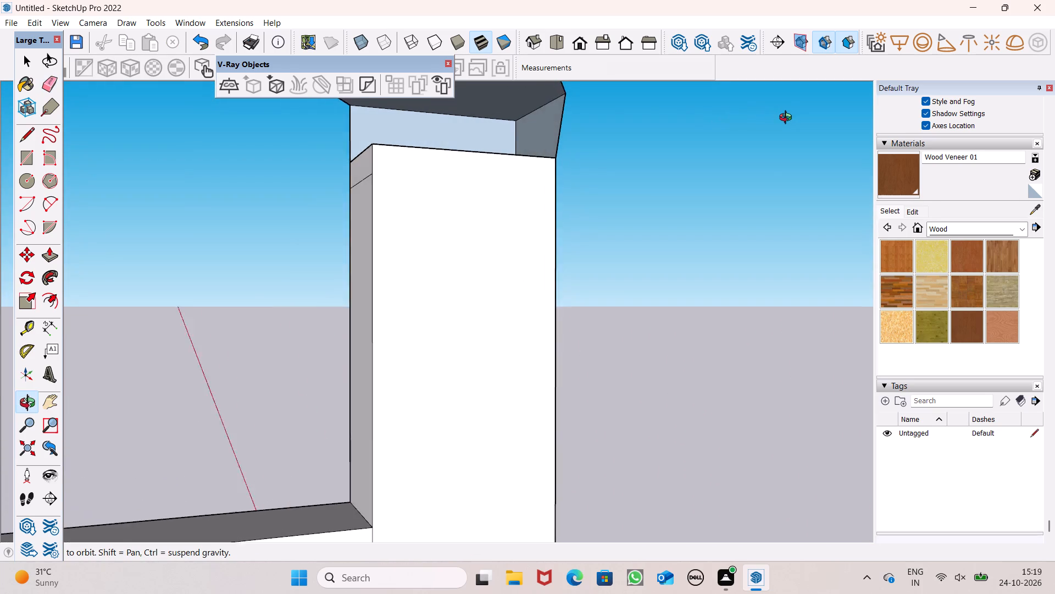
middle_click_drag(788, 119, 853, 124)
scroll(442, 129, "up", 1)
left_click_drag(358, 182, 359, 188)
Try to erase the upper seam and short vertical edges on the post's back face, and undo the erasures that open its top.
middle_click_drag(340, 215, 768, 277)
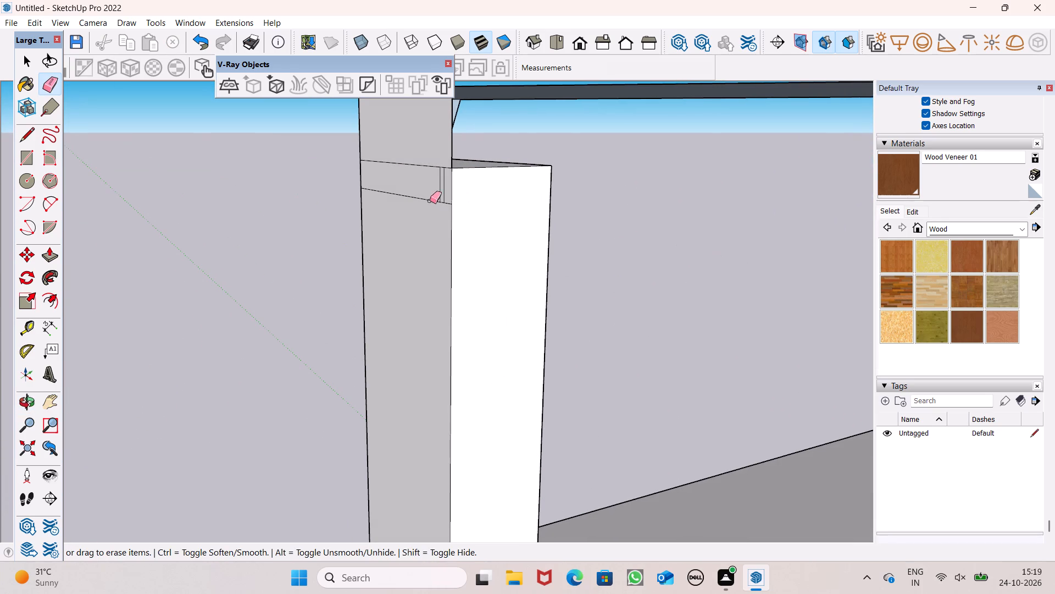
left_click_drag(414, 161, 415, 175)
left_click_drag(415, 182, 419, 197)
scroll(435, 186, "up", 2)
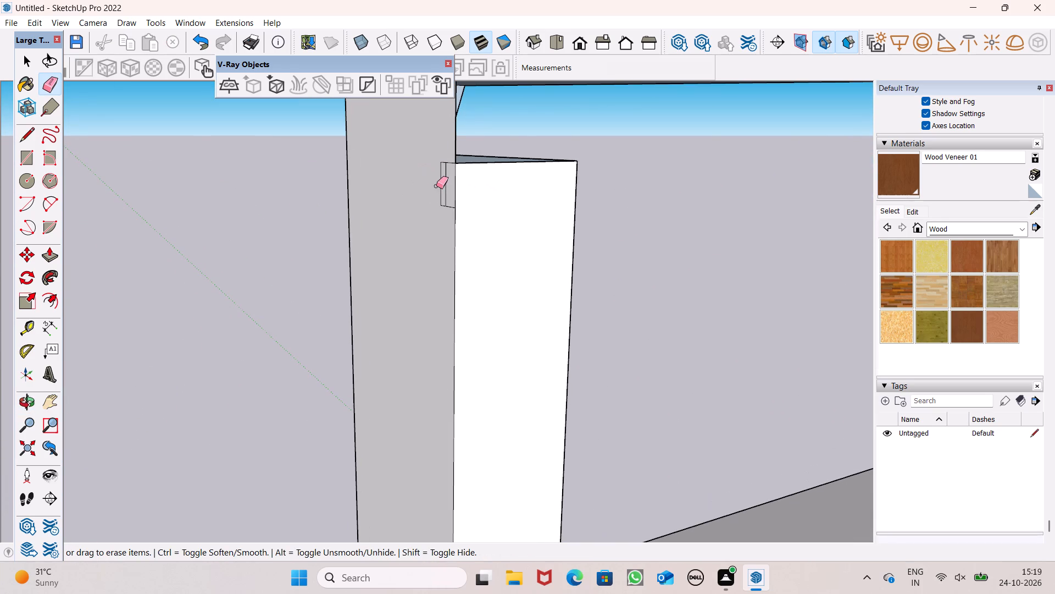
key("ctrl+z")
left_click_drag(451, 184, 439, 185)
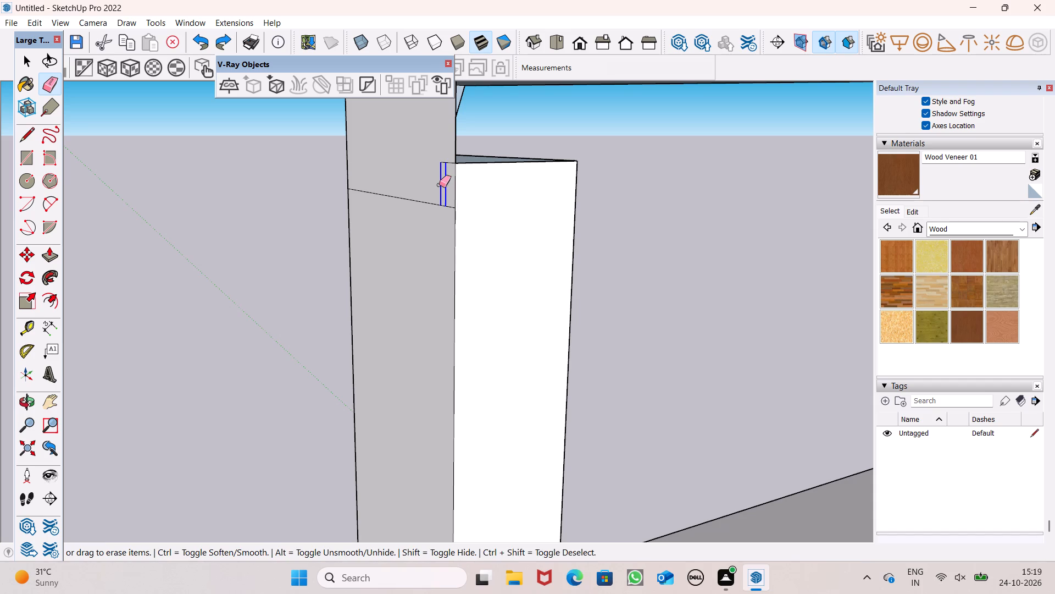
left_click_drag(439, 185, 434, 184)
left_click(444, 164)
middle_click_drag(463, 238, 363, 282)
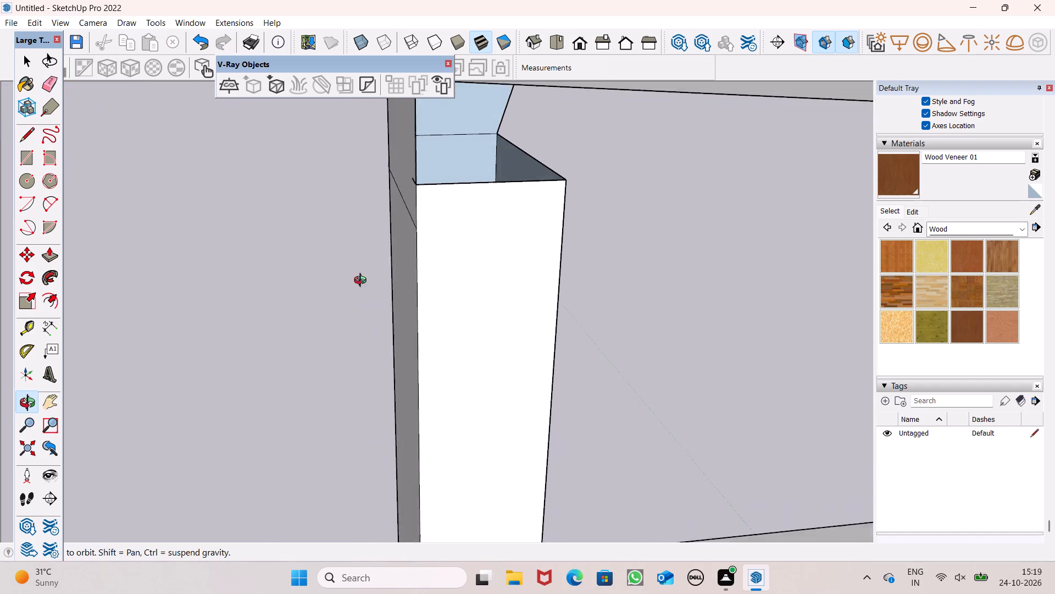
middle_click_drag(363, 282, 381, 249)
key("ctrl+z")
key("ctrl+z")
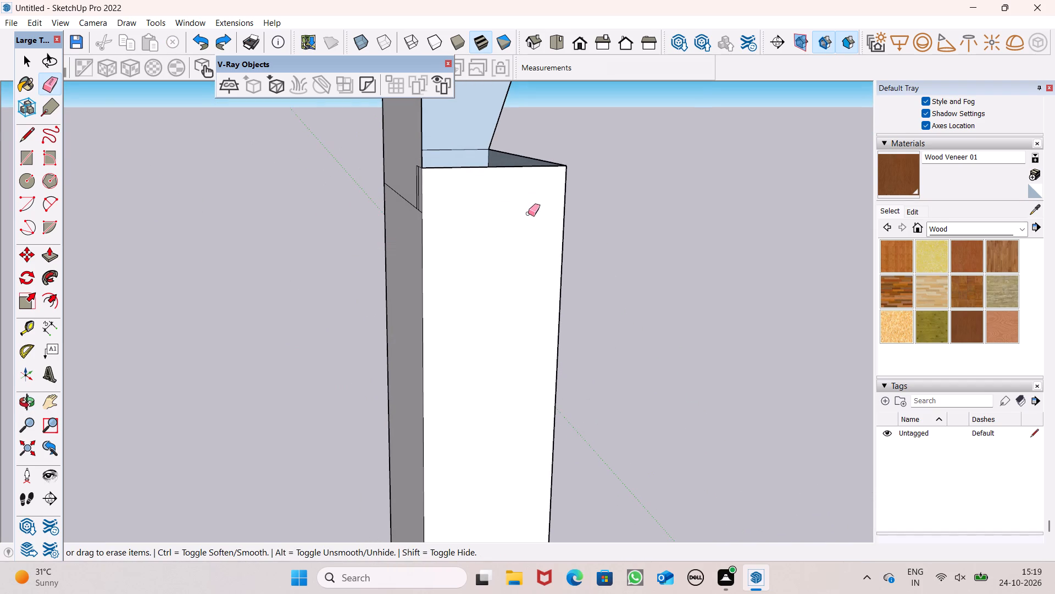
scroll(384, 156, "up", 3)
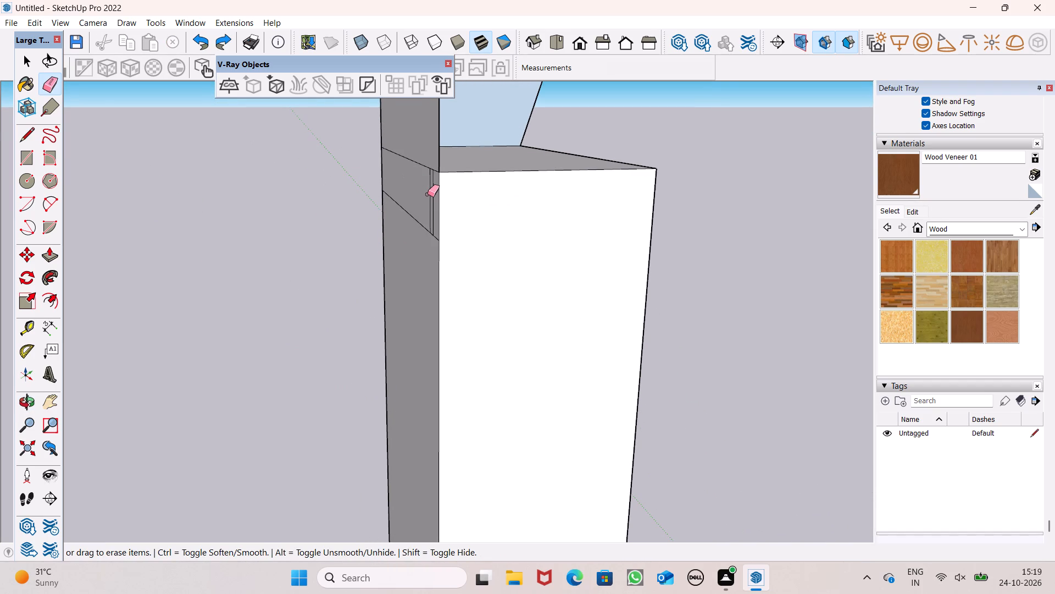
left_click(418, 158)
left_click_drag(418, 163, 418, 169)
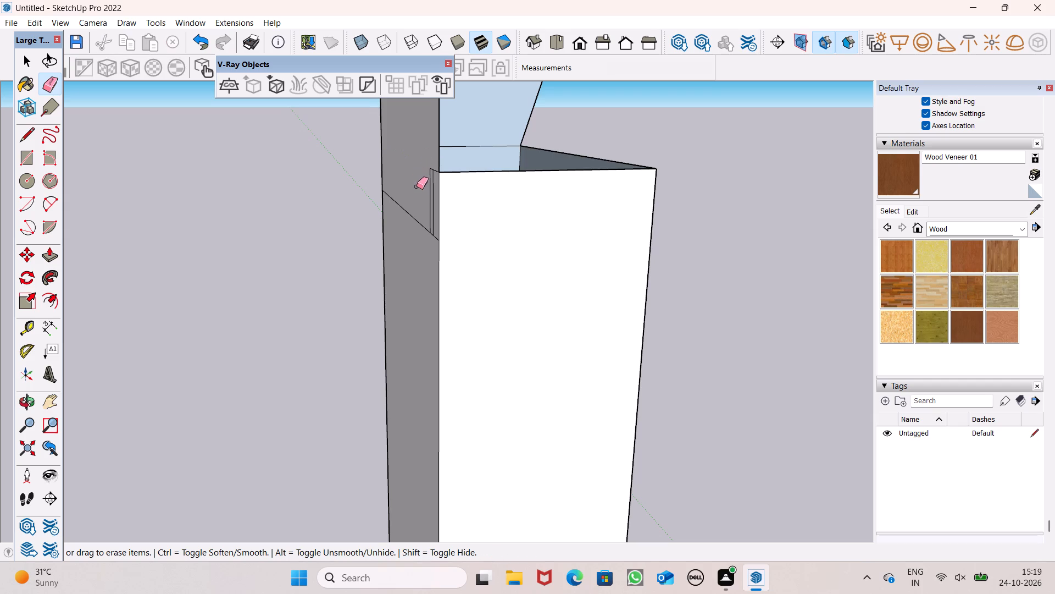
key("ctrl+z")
Erase the two short vertical edges and the lower seam line on the post's back face, keeping the top edge.
left_click_drag(432, 202, 418, 230)
scroll(522, 271, "down", 1)
key("space")
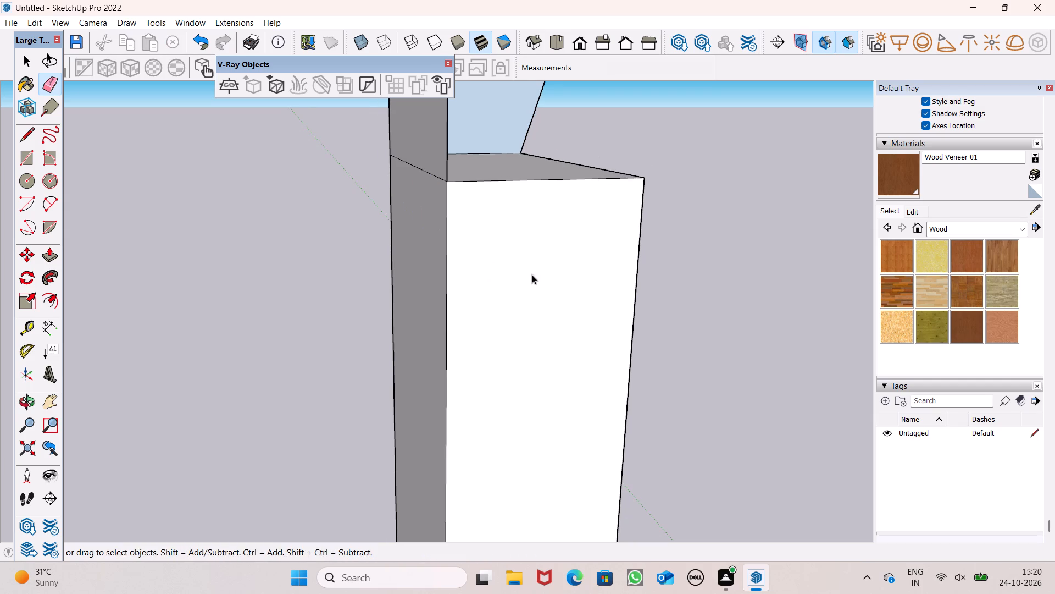
Push/Pull the inner side face in the gap above the post by 1' 5" to fill the space under the canopy strip.
middle_click_drag(532, 275, 435, 260)
scroll(419, 263, "down", 2)
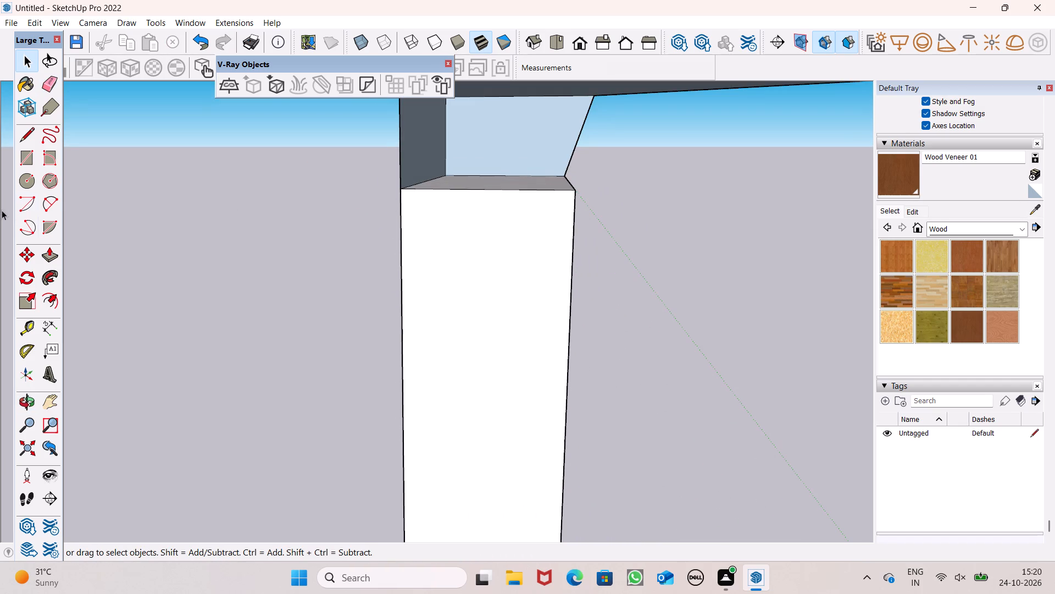
left_click(49, 262)
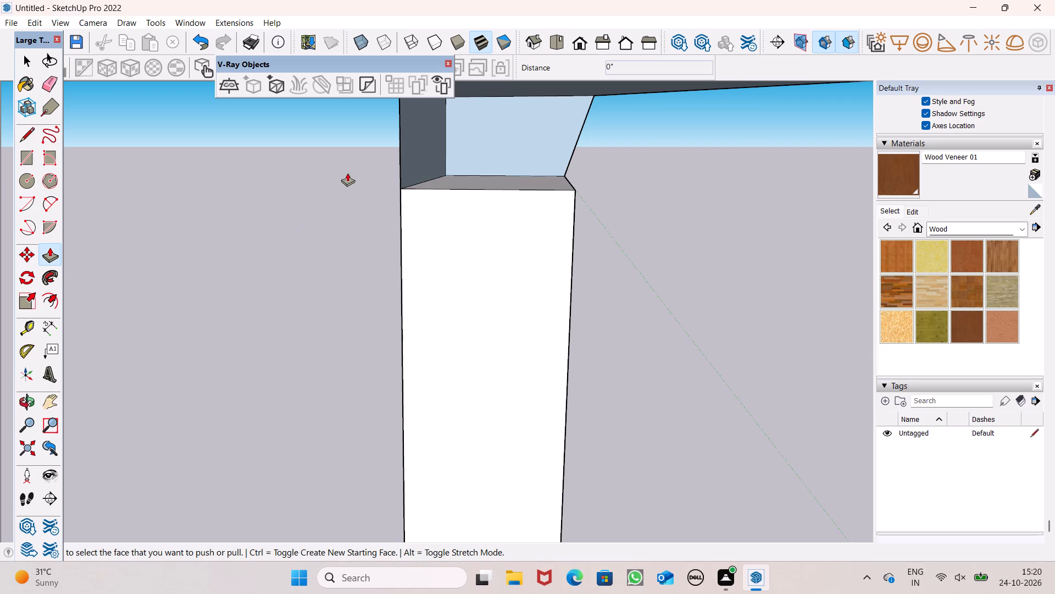
left_click_drag(422, 170, 517, 204)
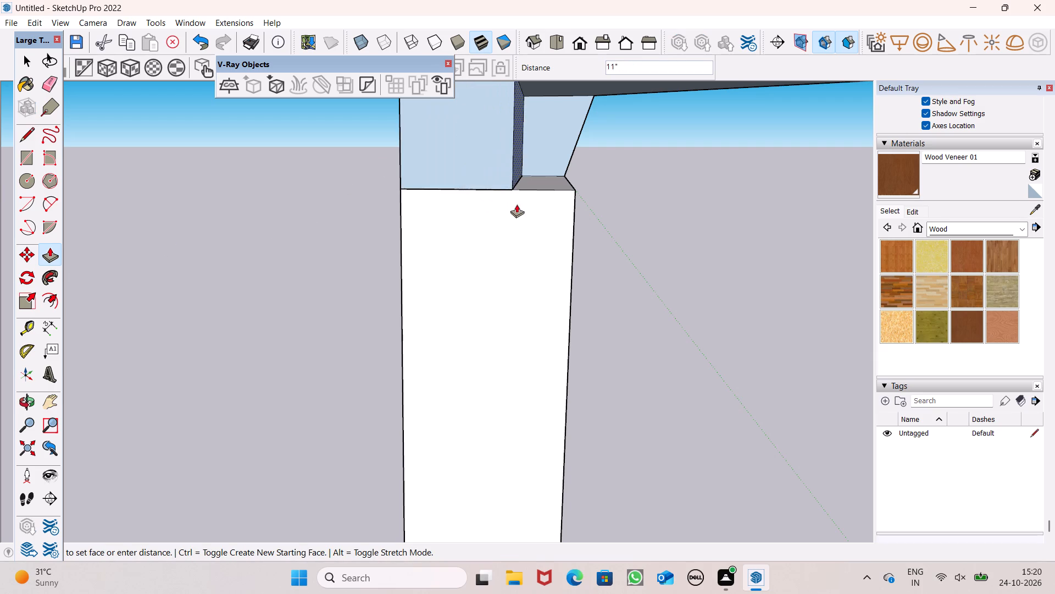
left_click_drag(517, 204, 571, 205)
scroll(515, 216, "down", 3)
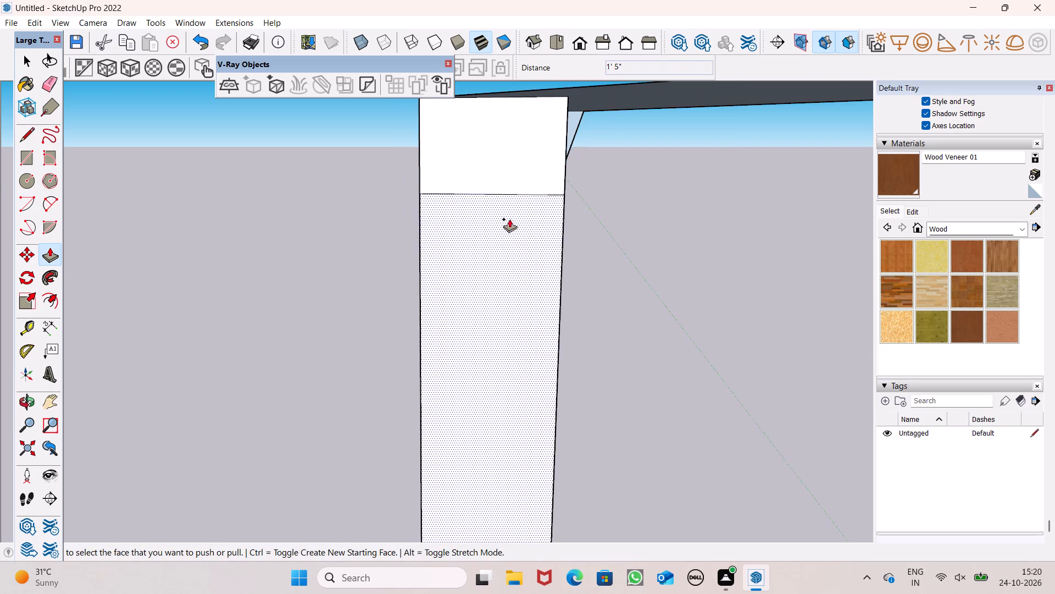
Push/Pull the narrow triangular side face beside the new infill about 2' 10 15/16" across the full width of the post.
middle_click_drag(513, 230, 0, 274)
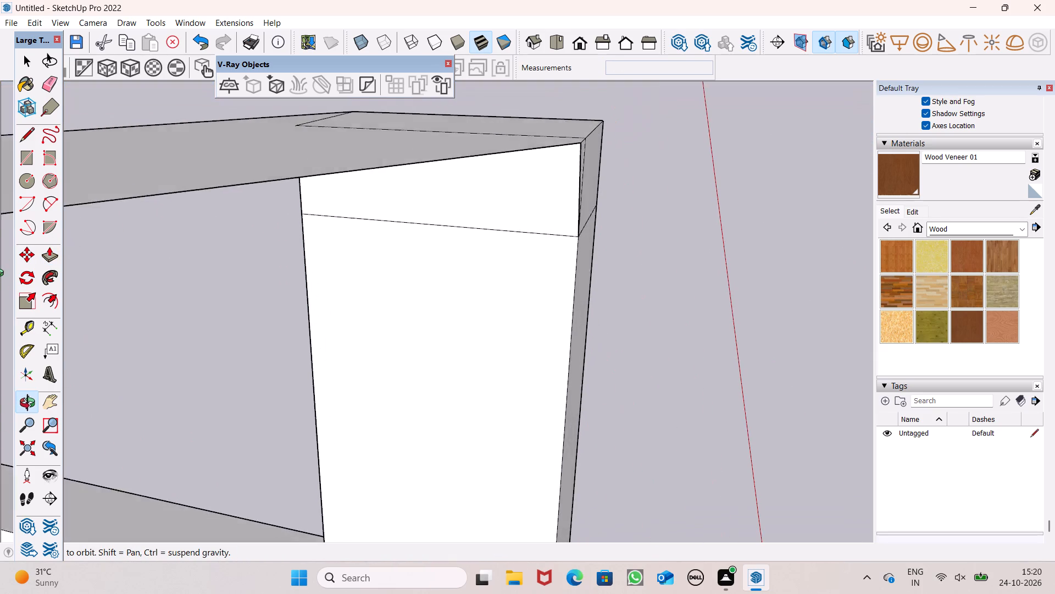
middle_click_drag(0, 274, 0, 265)
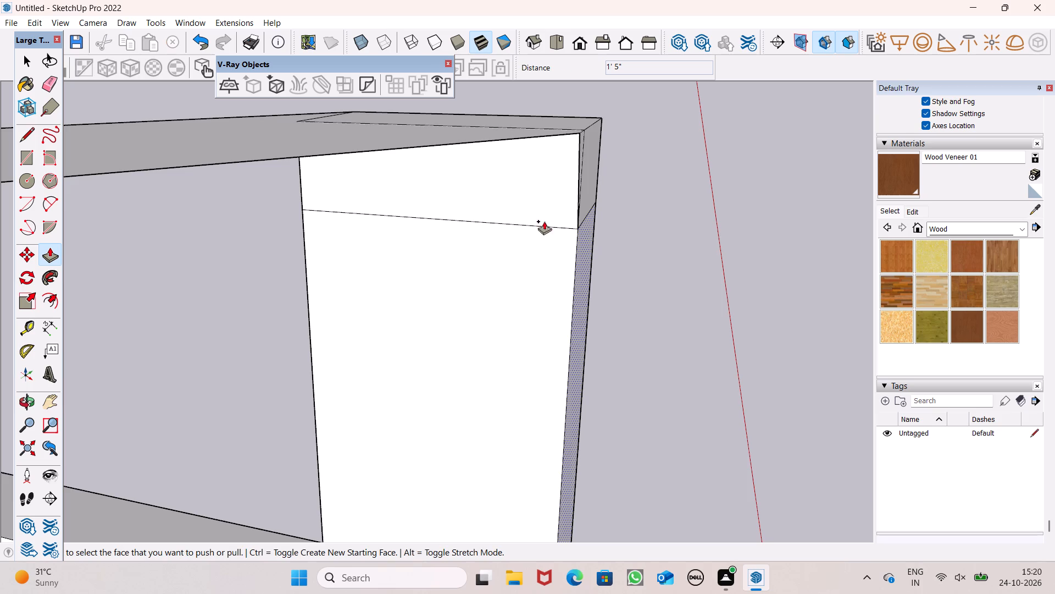
middle_click_drag(544, 221, 892, 156)
scroll(567, 148, "up", 2)
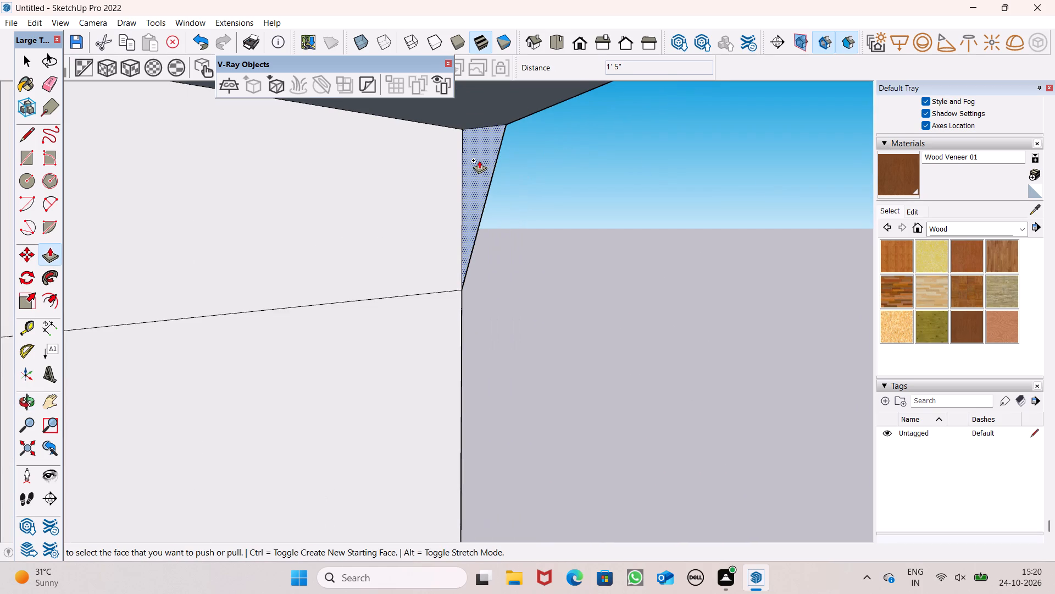
scroll(495, 148, "down", 7)
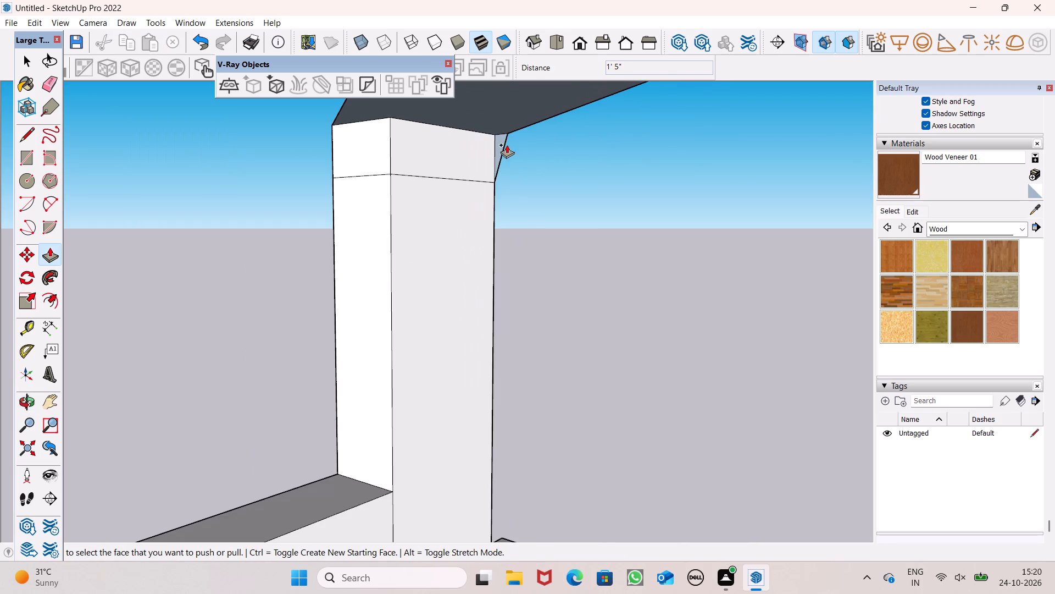
left_click_drag(497, 146, 389, 157)
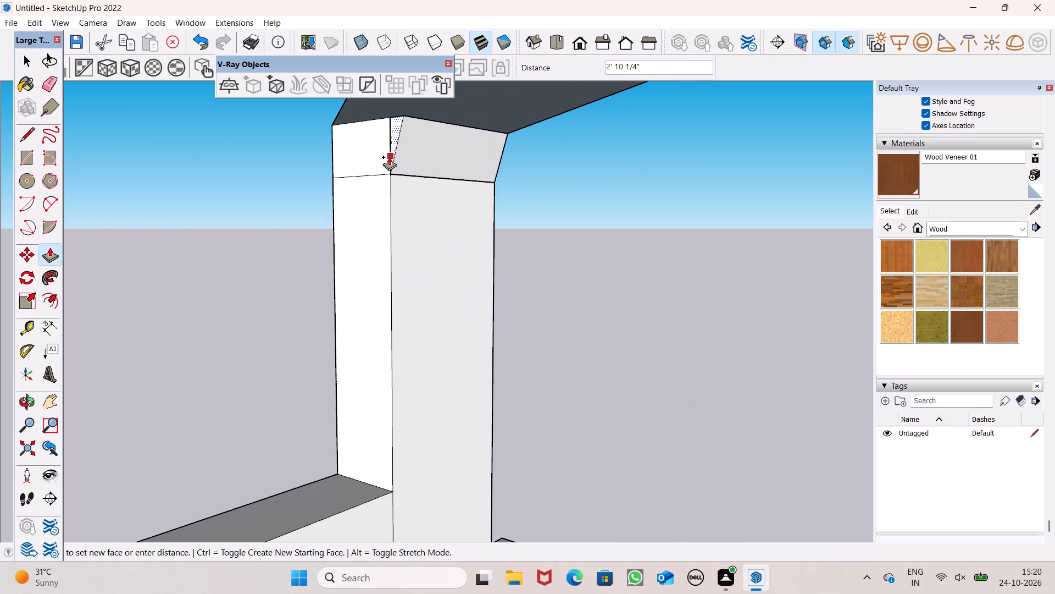
left_click_drag(389, 157, 385, 157)
scroll(382, 157, "down", 2)
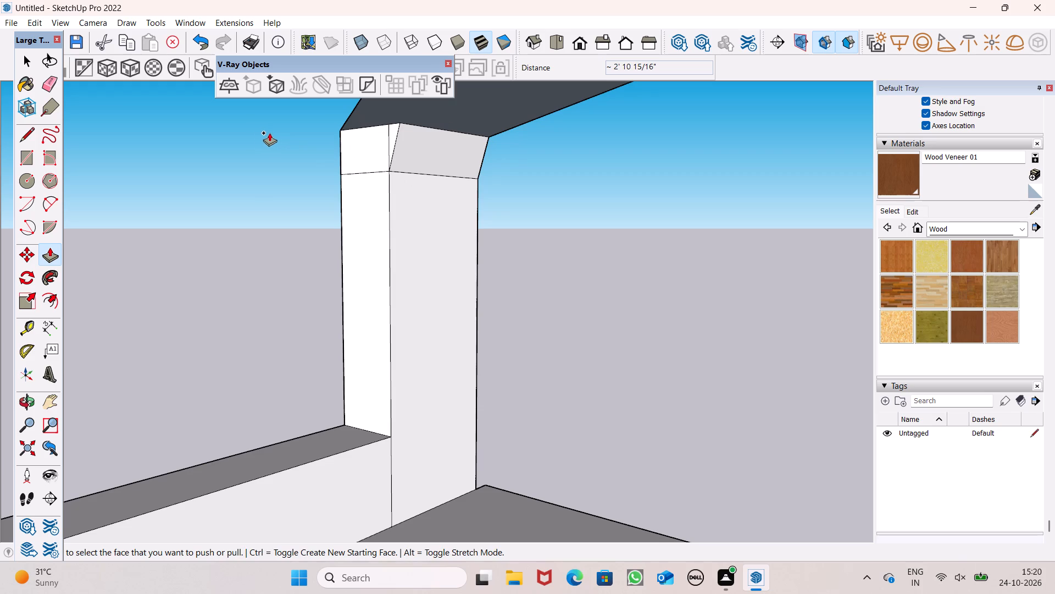
Erase the leftover vertical edge on the infill's side face above the post.
left_click(51, 85)
scroll(342, 171, "up", 2)
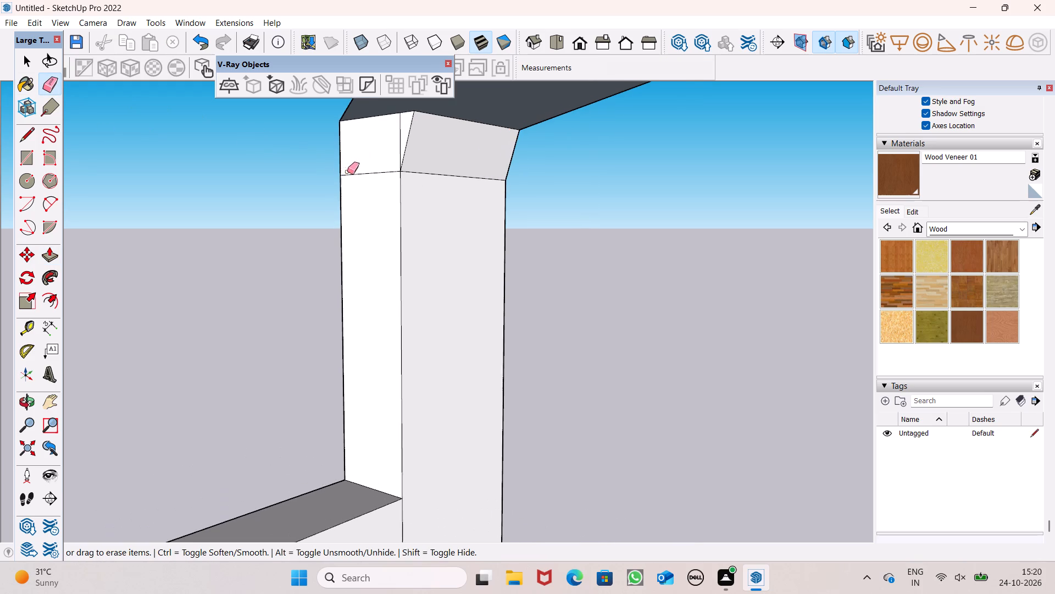
left_click(396, 144)
left_click(399, 140)
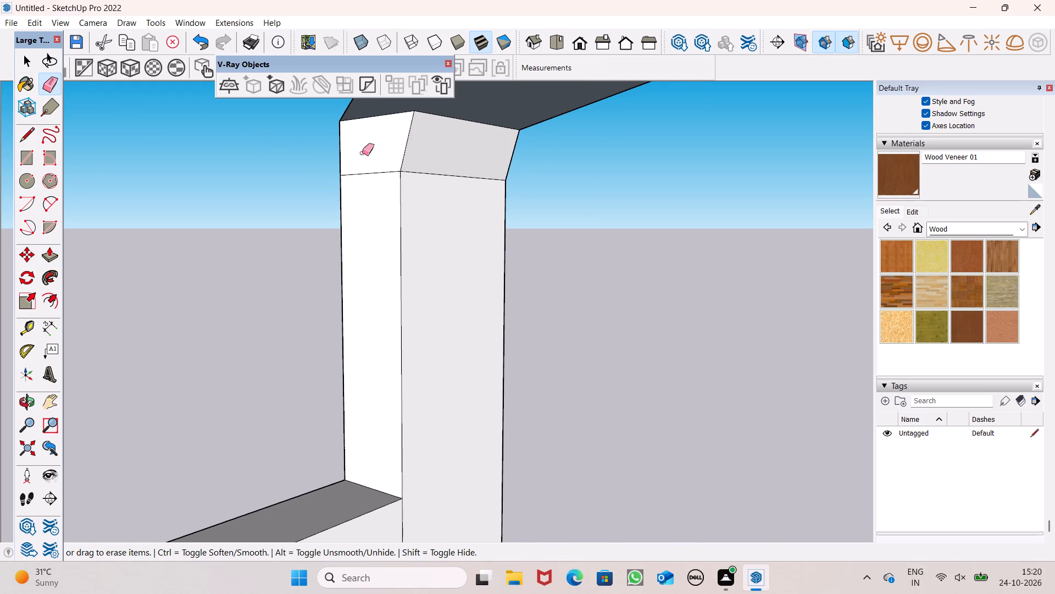
Push/Pull the side face of the infill block above the post at the strip's other end inward about 3' 3 3/4", clearing the block.
scroll(356, 161, "down", 16)
middle_click_drag(371, 191, 371, 192)
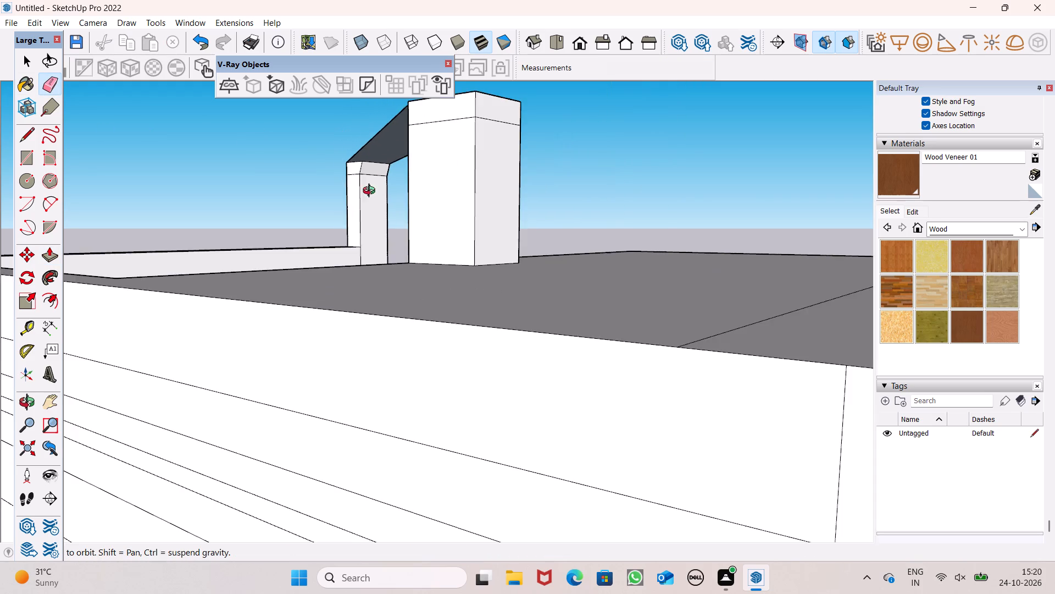
middle_click_drag(371, 192, 0, 186)
scroll(195, 123, "up", 1)
middle_click_drag(195, 123, 602, 266)
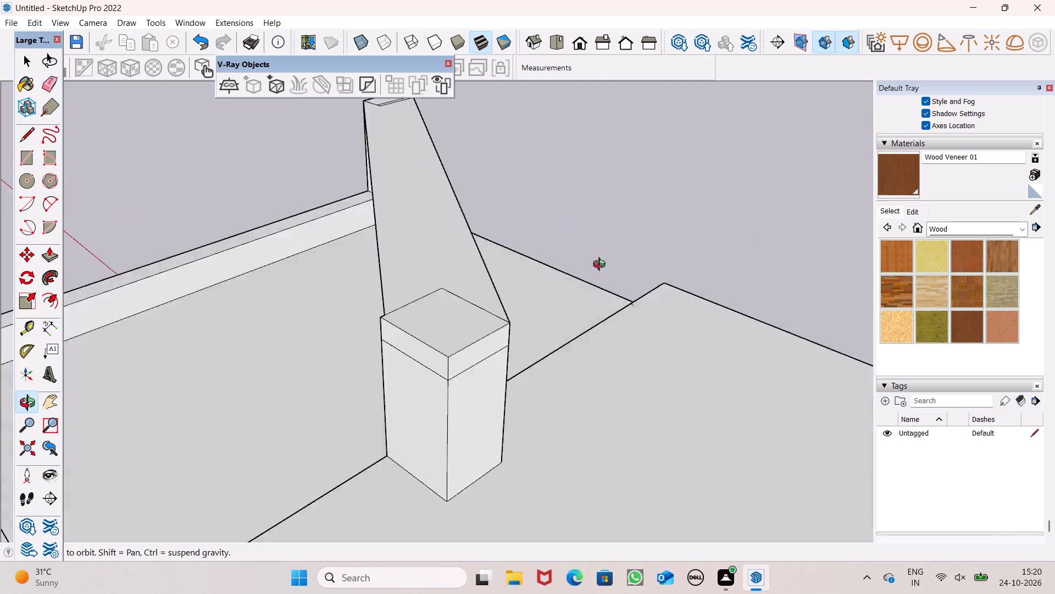
middle_click_drag(602, 266, 987, 140)
scroll(739, 143, "up", 13)
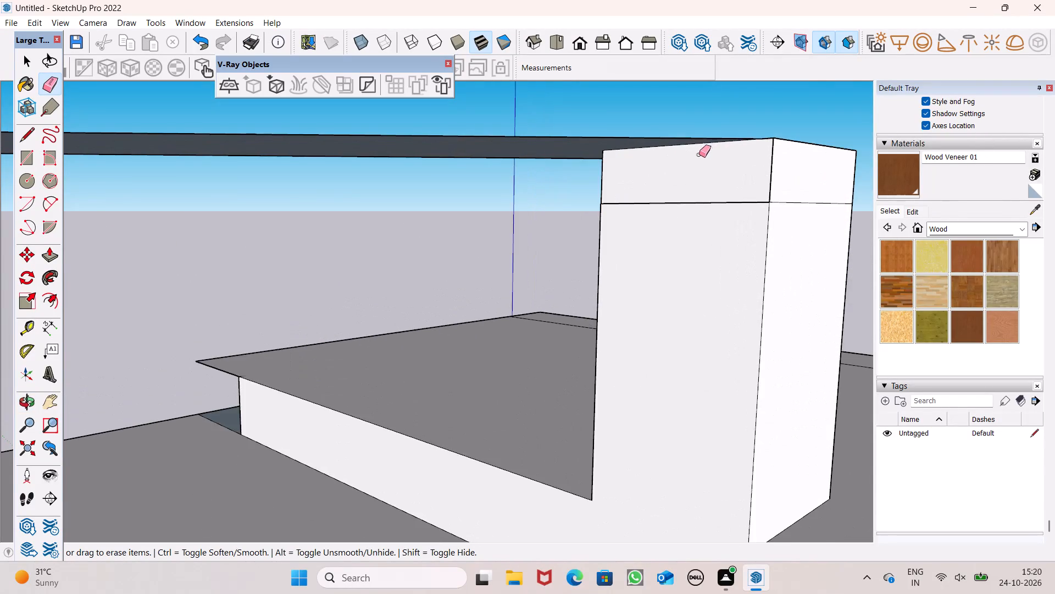
scroll(692, 168, "up", 6)
left_click(47, 258)
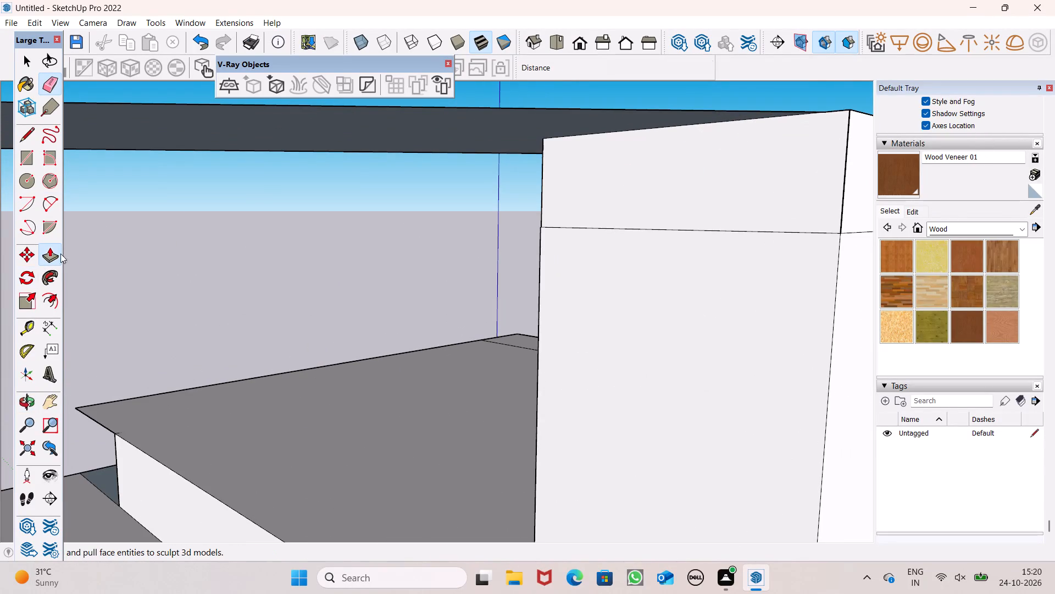
scroll(199, 240, "down", 3)
middle_click_drag(321, 230, 747, 216)
scroll(665, 217, "up", 5)
middle_click_drag(527, 208, 599, 238)
scroll(585, 239, "up", 5)
left_click_drag(511, 240, 471, 234)
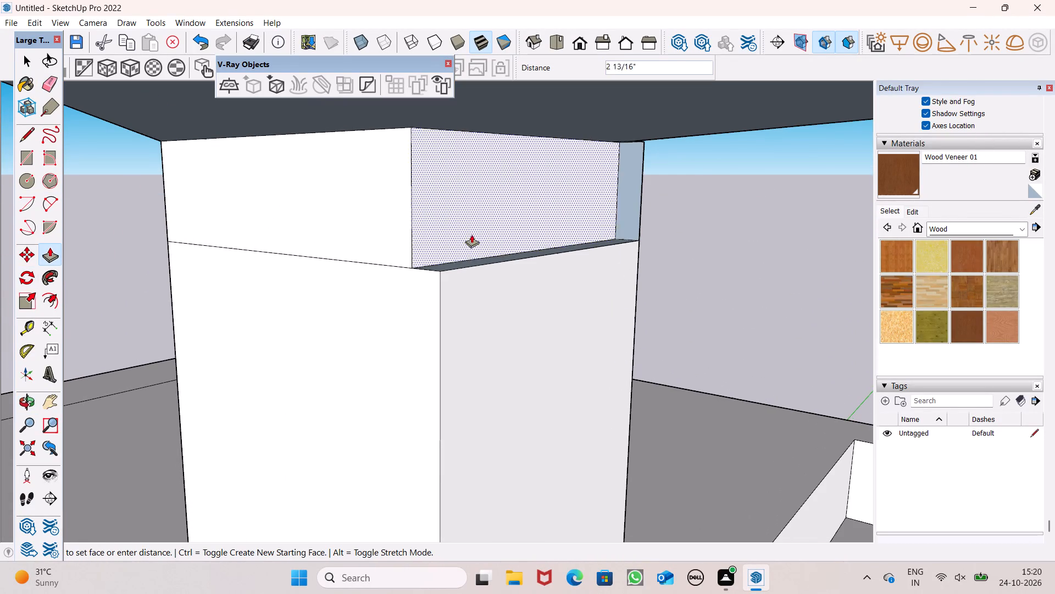
left_click_drag(471, 234, 218, 194)
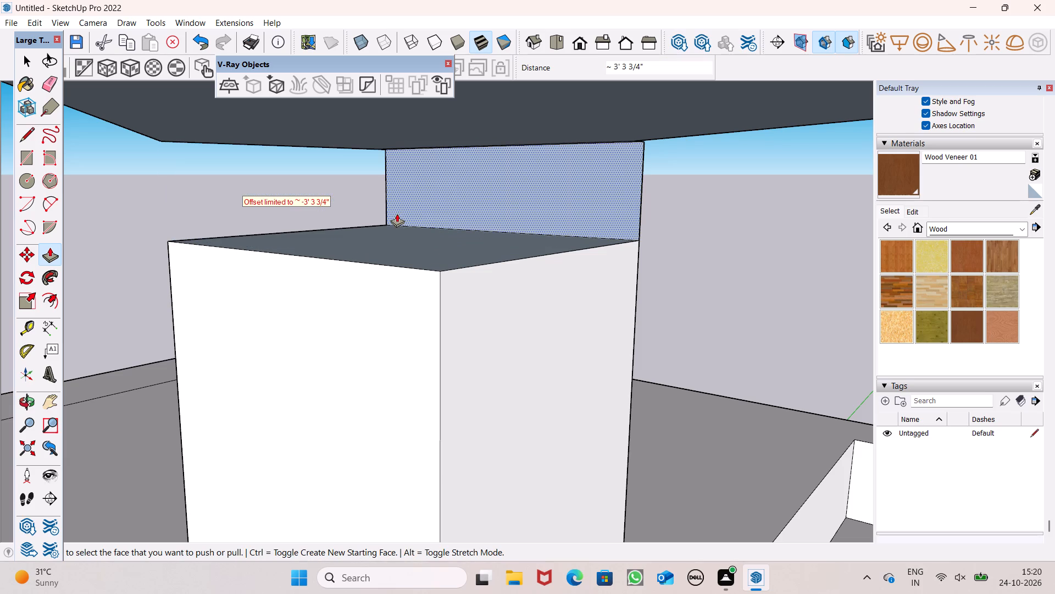
Push/Pull the remaining back face across the post's top to rebuild the infill flush with the post's opposite side.
left_click_drag(402, 204, 402, 204)
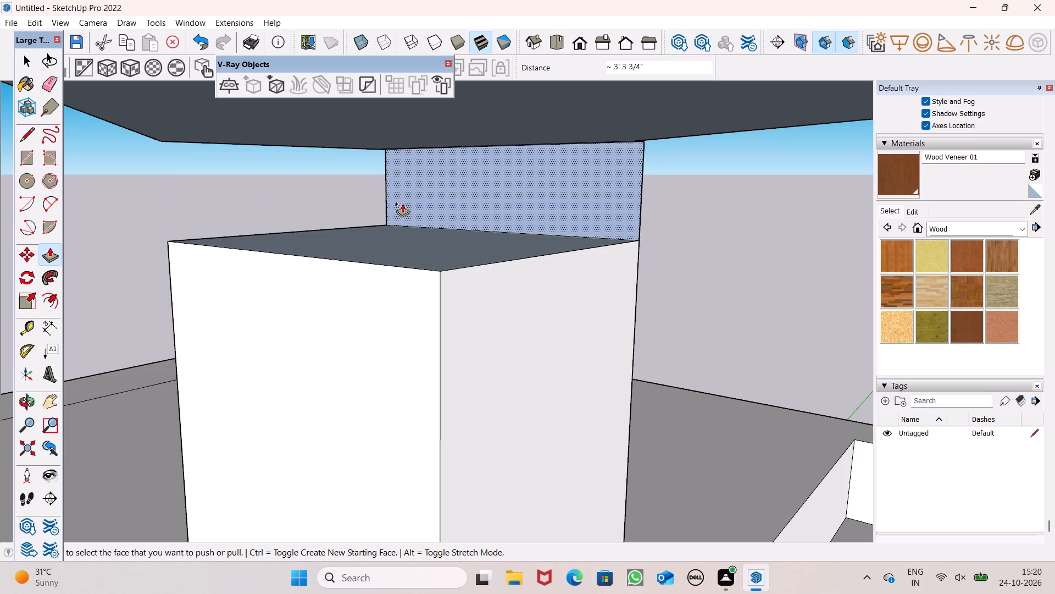
left_click_drag(402, 204, 260, 254)
scroll(289, 235, "down", 3)
Erase the two horizontal seam lines where the rebuilt infill meets the post's side faces under the canopy strip.
left_click(48, 84)
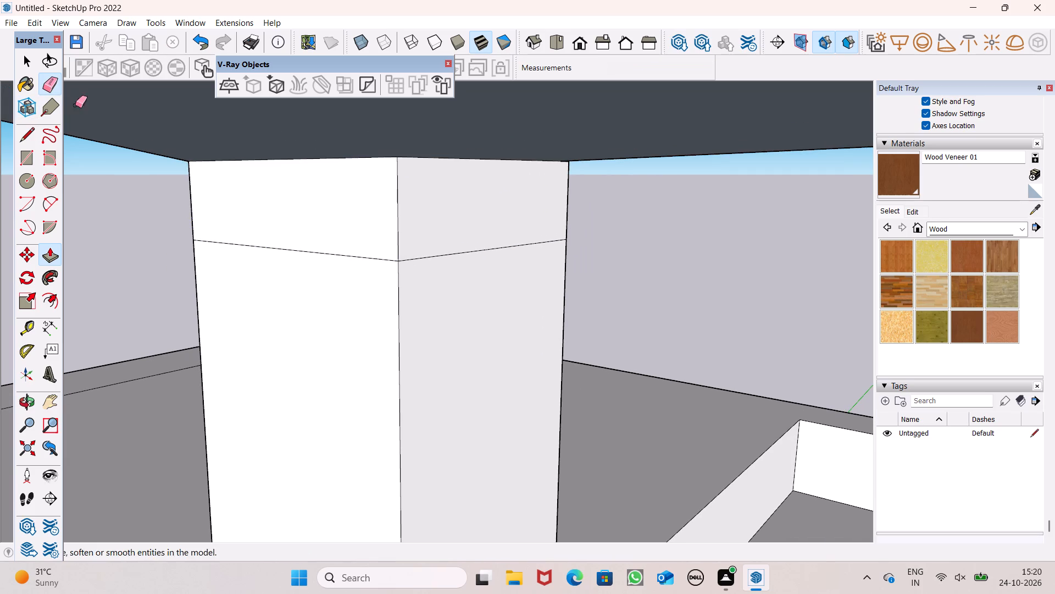
left_click_drag(285, 230, 285, 250)
left_click_drag(424, 258, 424, 271)
scroll(423, 280, "down", 4)
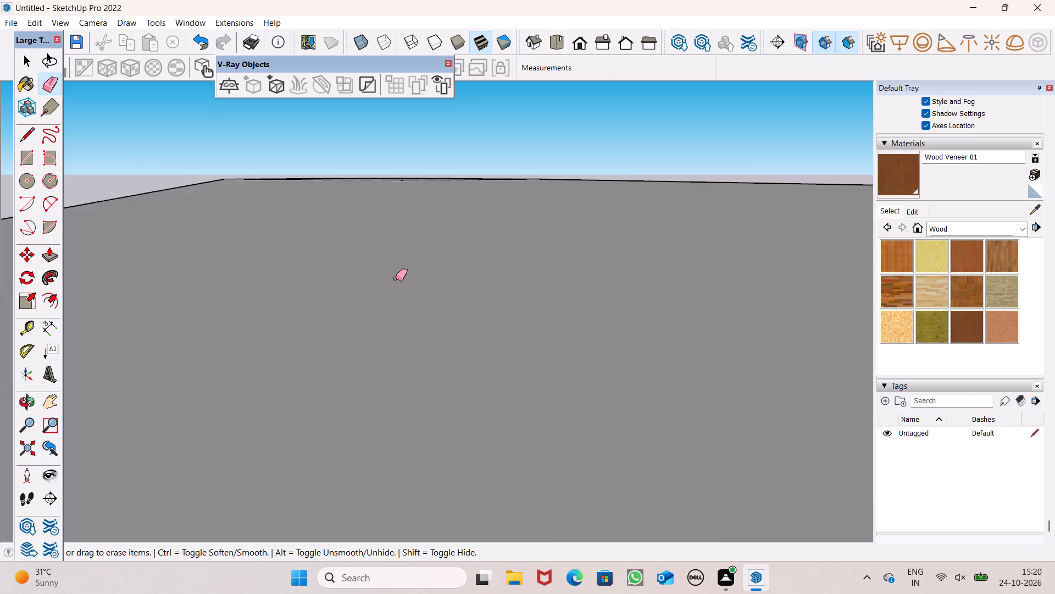
Push/Pull the top face of the diagonal canopy strip upward about 9 9/16".
middle_click_drag(396, 276, 559, 202)
scroll(582, 175, "down", 7)
scroll(558, 283, "down", 16)
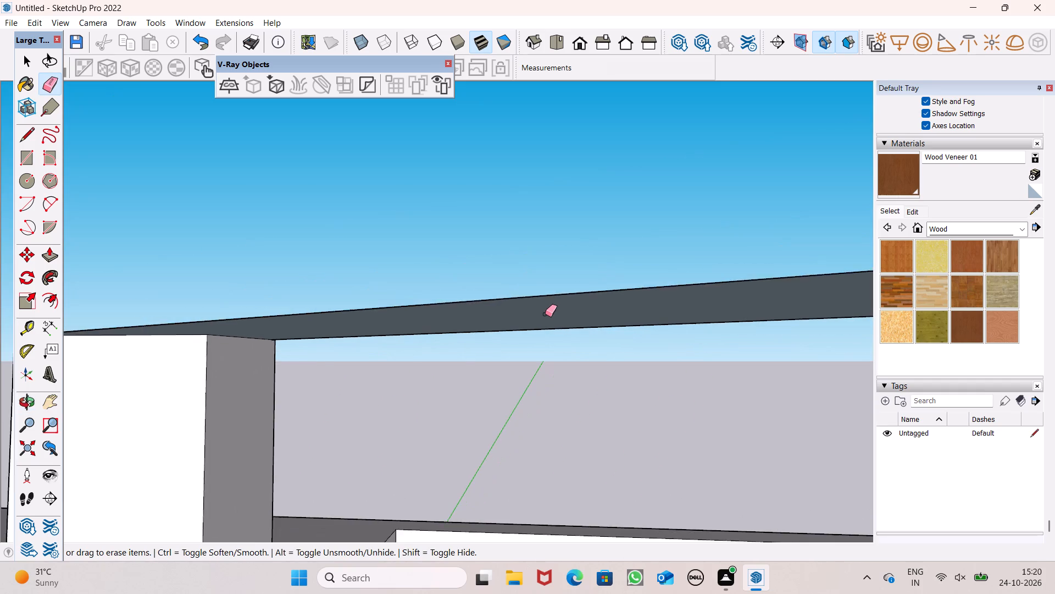
scroll(545, 314, "down", 5)
scroll(399, 245, "down", 7)
middle_click_drag(387, 276, 452, 431)
scroll(414, 308, "down", 6)
middle_click_drag(414, 308, 398, 349)
left_click(40, 257)
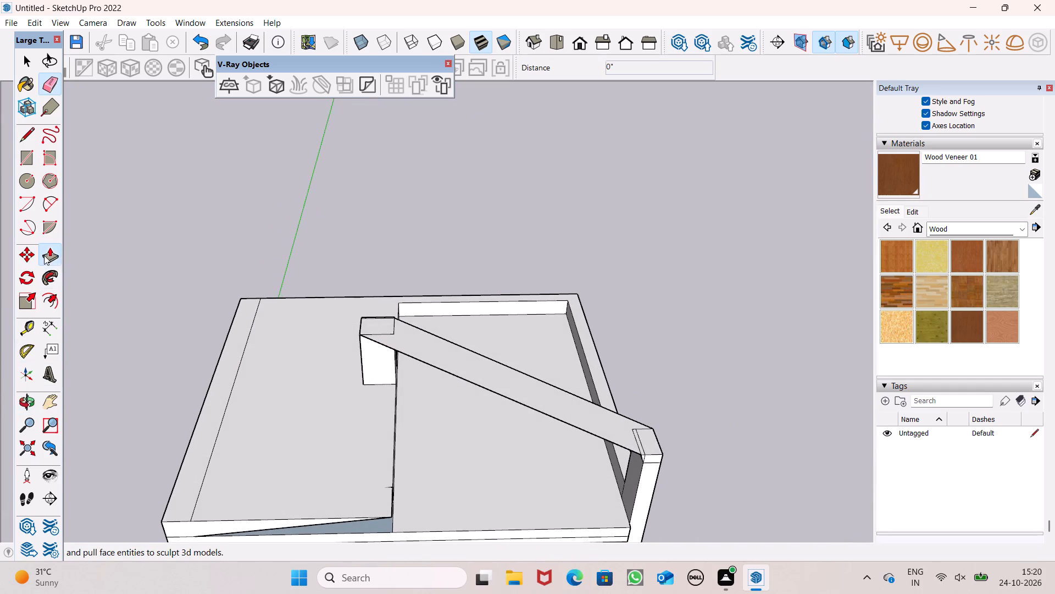
scroll(307, 351, "up", 5)
left_click_drag(559, 367, 560, 358)
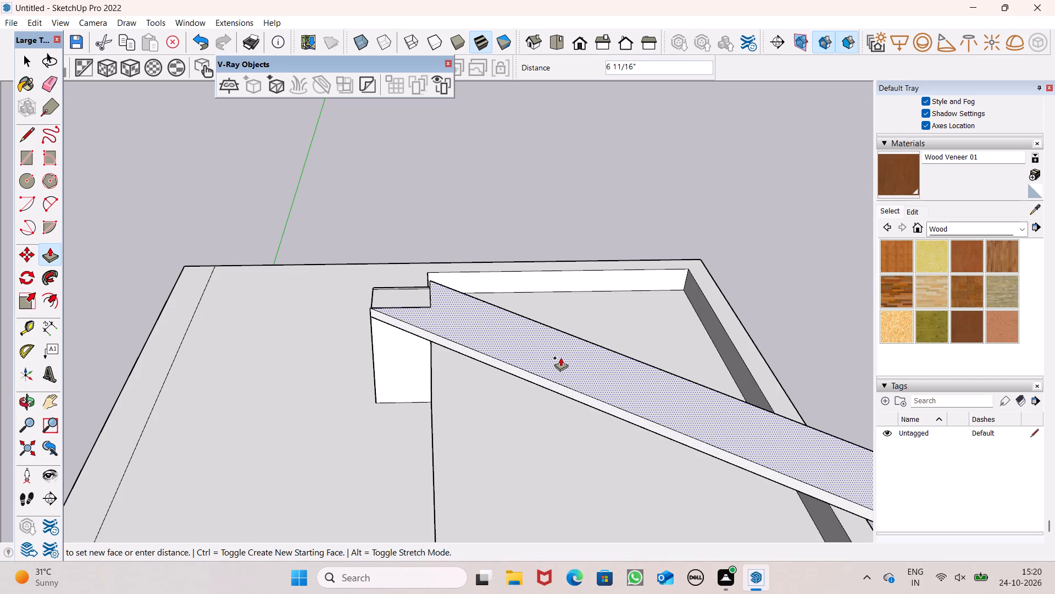
left_click_drag(560, 358, 560, 355)
Erase the leftover vertical edge in the notch above the corner post and the line running across the post's top.
scroll(375, 306, "down", 4)
middle_click_drag(401, 311, 468, 218)
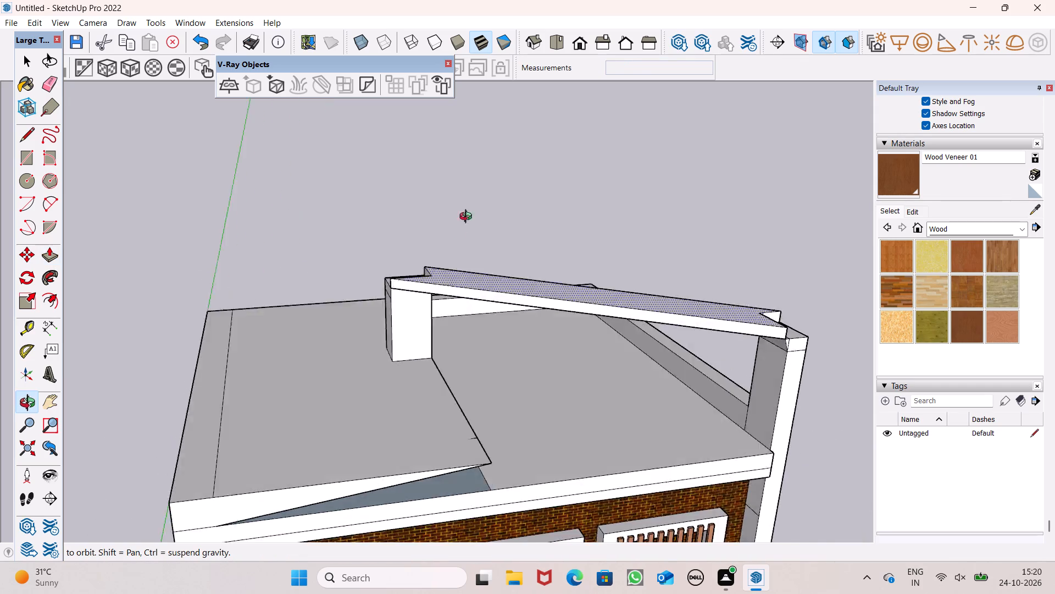
middle_click_drag(468, 218, 230, 230)
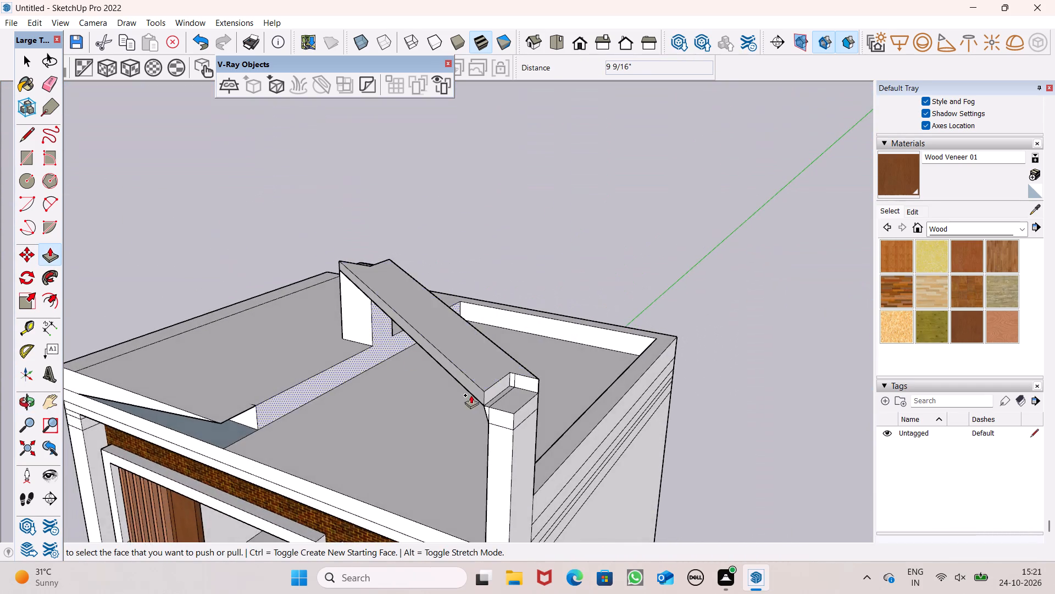
scroll(481, 425, "up", 5)
scroll(555, 319, "down", 1)
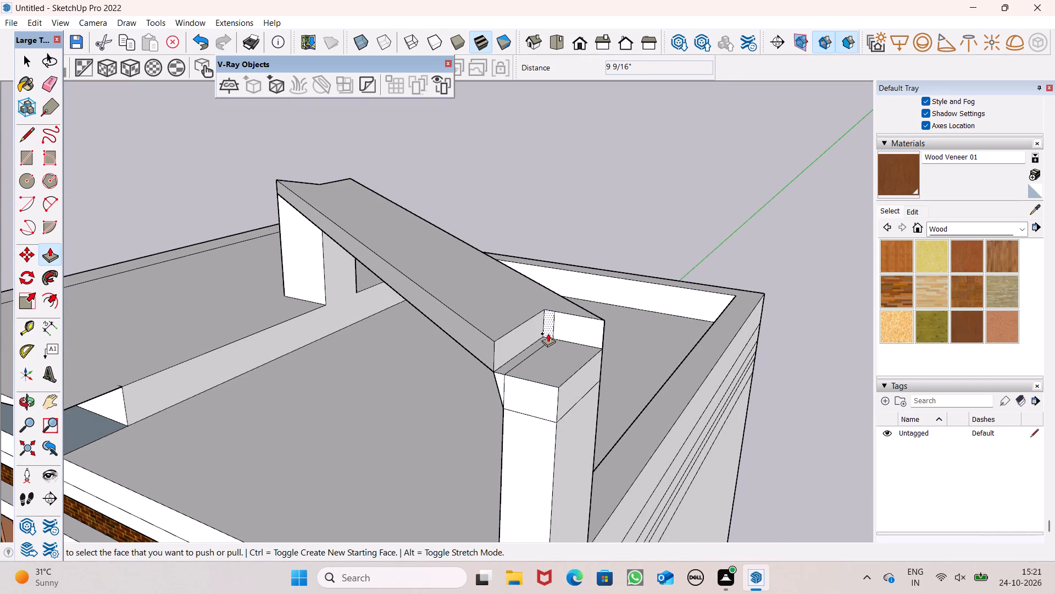
middle_click_drag(548, 342, 540, 394)
left_click(47, 82)
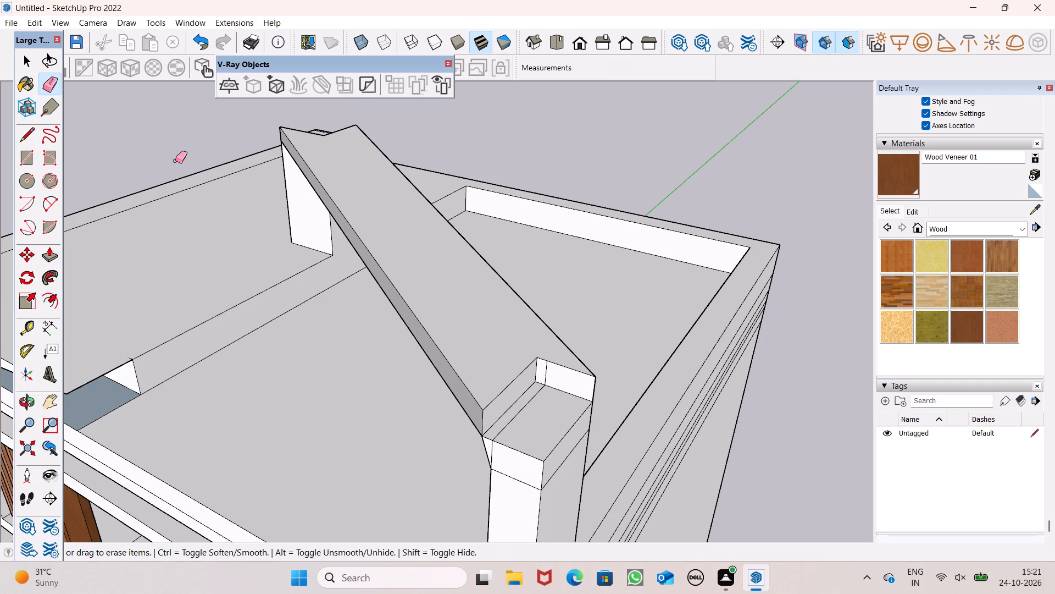
scroll(503, 387, "up", 5)
left_click_drag(573, 366, 564, 362)
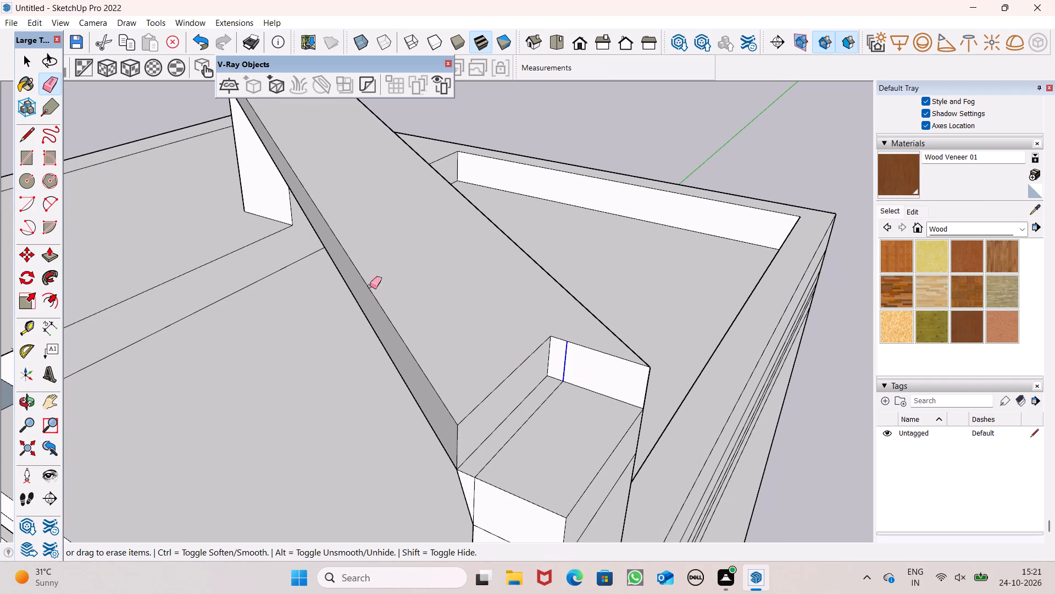
left_click_drag(495, 450, 499, 454)
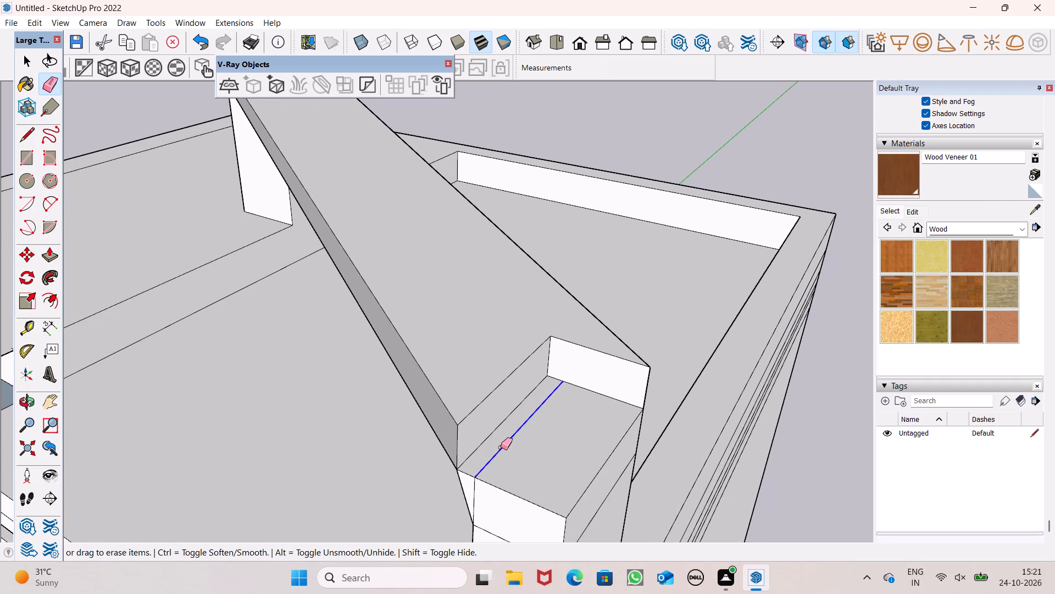
Push/Pull the notch's long wall about 1' 8 5/8" across the corner post's top to extend the thickened strip over it.
scroll(514, 348, "down", 4)
left_click(49, 257)
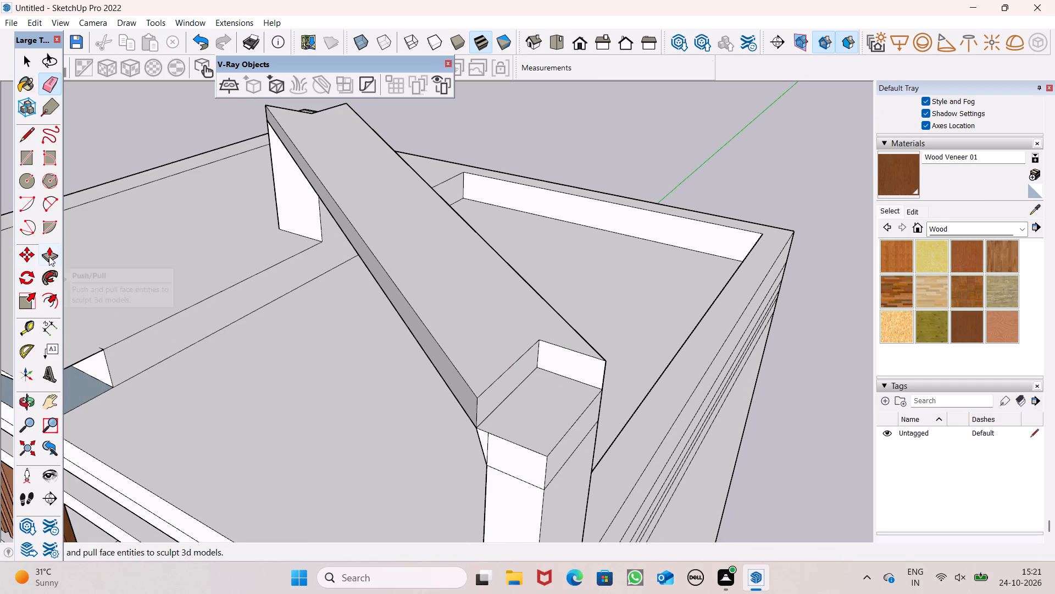
scroll(414, 339, "down", 2)
left_click_drag(478, 381, 499, 413)
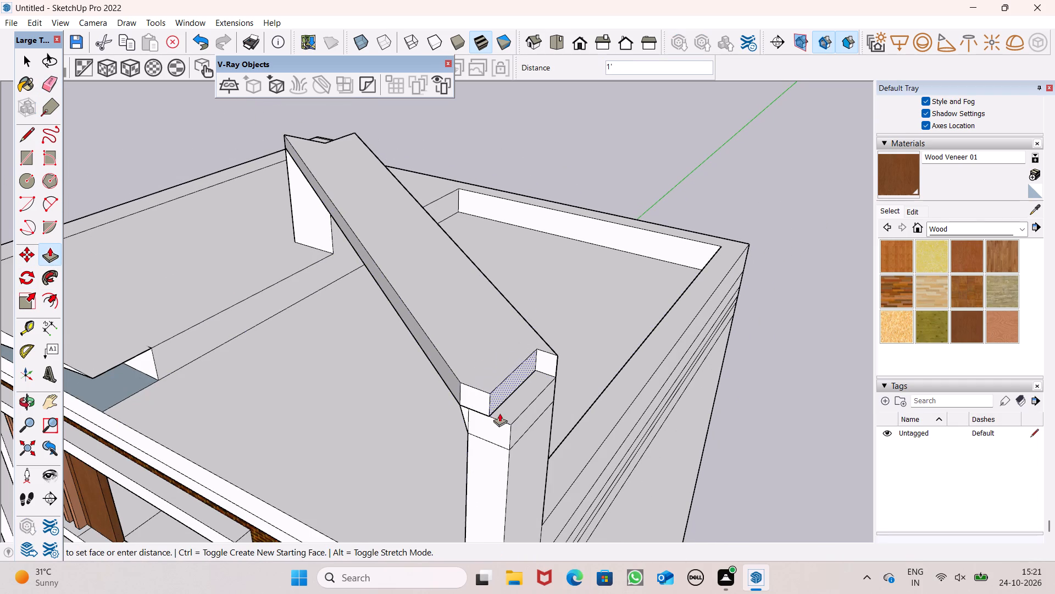
left_click_drag(499, 413, 504, 424)
Erase the leftover line across the top of the post at the strip's other end.
scroll(532, 323, "down", 5)
middle_click_drag(508, 361, 696, 328)
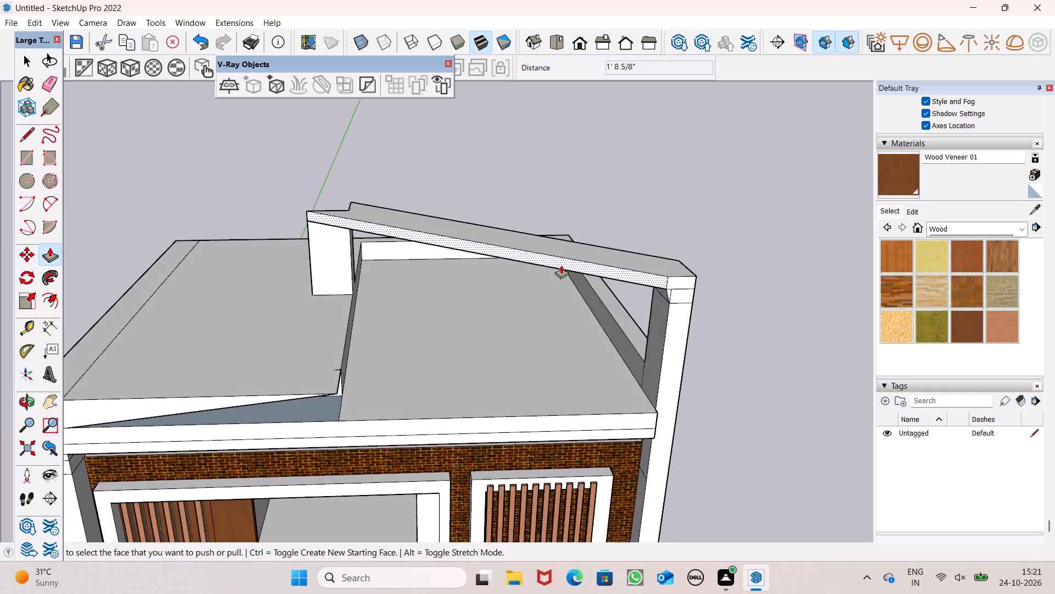
scroll(557, 262, "down", 5)
middle_click_drag(389, 273, 980, 421)
scroll(466, 307, "up", 6)
scroll(310, 204, "up", 6)
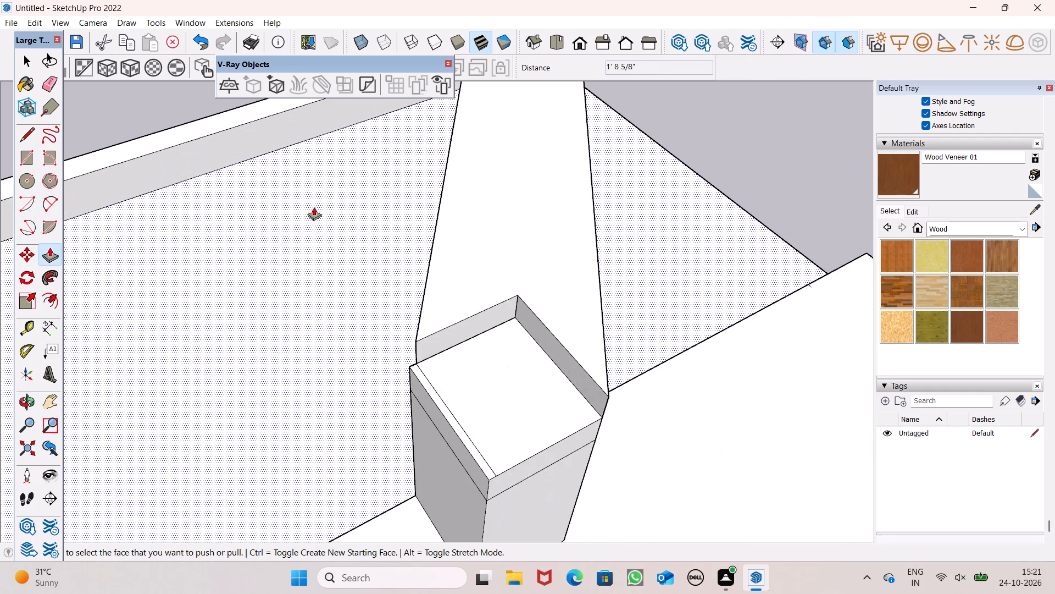
scroll(352, 263, "down", 1)
left_click(46, 81)
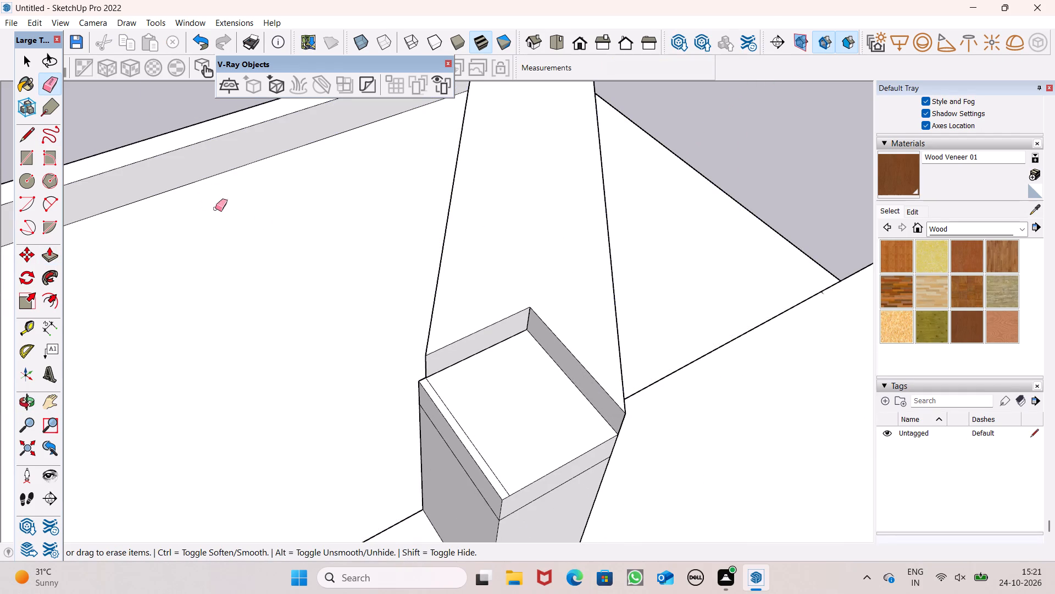
left_click(435, 395)
left_click_drag(438, 392, 437, 397)
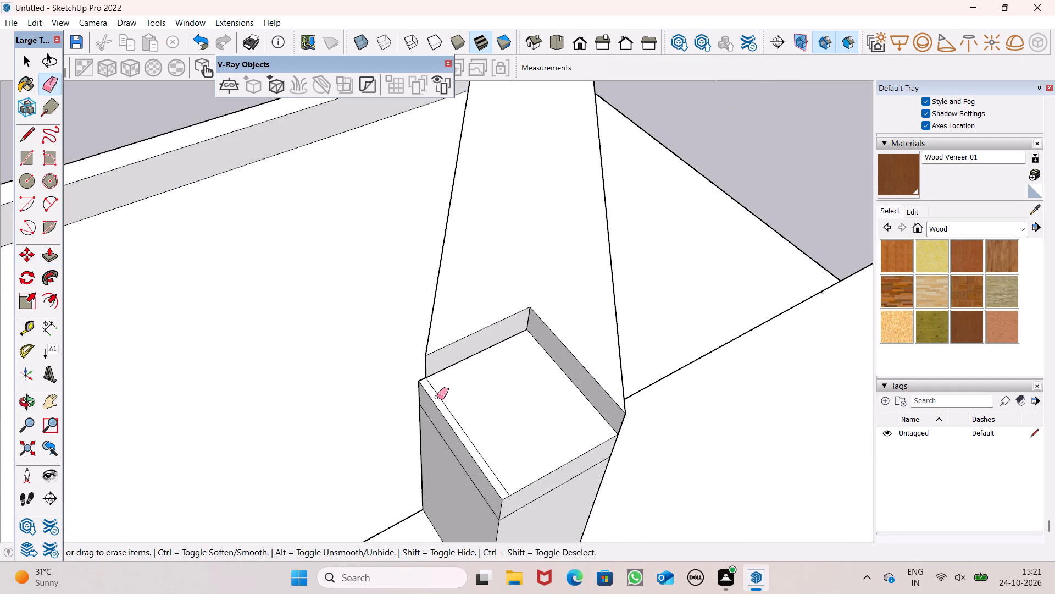
left_click_drag(437, 397, 434, 398)
Push/Pull this post's top face upward about 1' 7 3/8".
left_click_drag(52, 256, 60, 256)
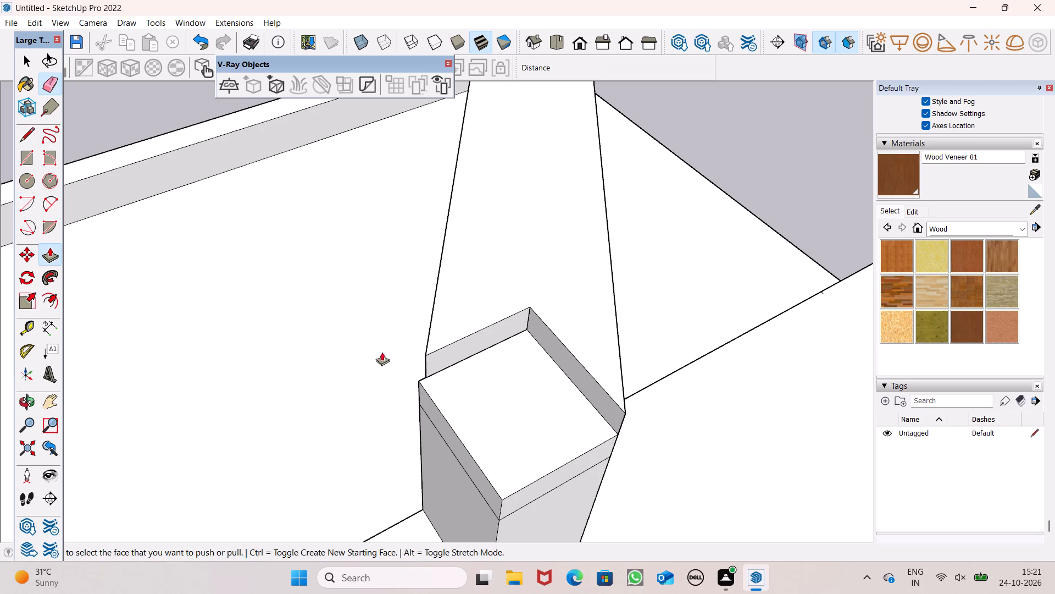
left_click_drag(476, 403, 569, 379)
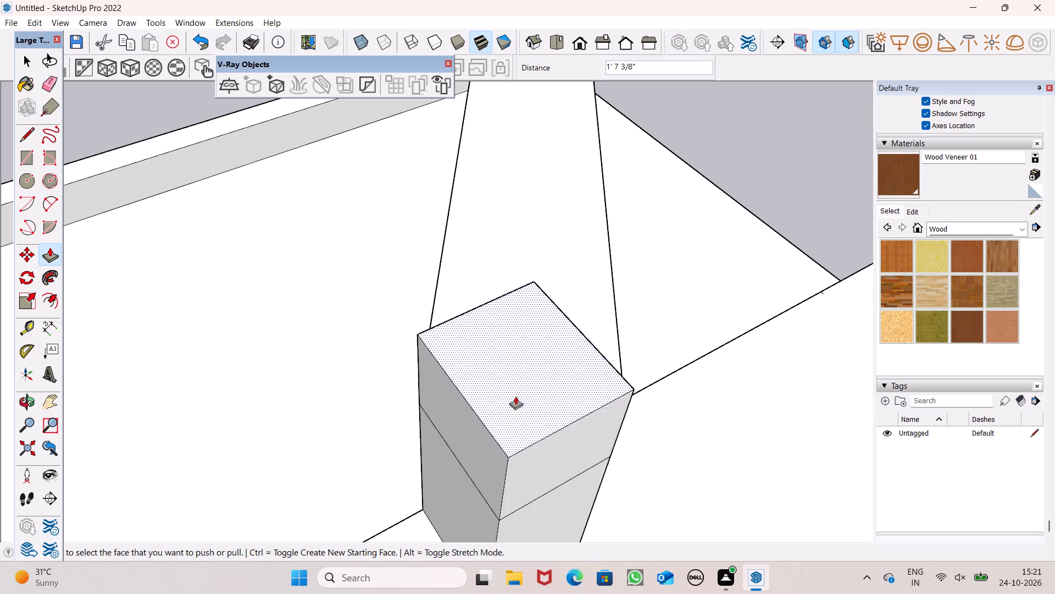
Push/Pull the raised post's top face back down about 9 13/16", flush with the strip's top.
scroll(428, 338, "down", 6)
middle_click_drag(398, 365, 851, 461)
scroll(653, 372, "down", 6)
scroll(786, 229, "up", 5)
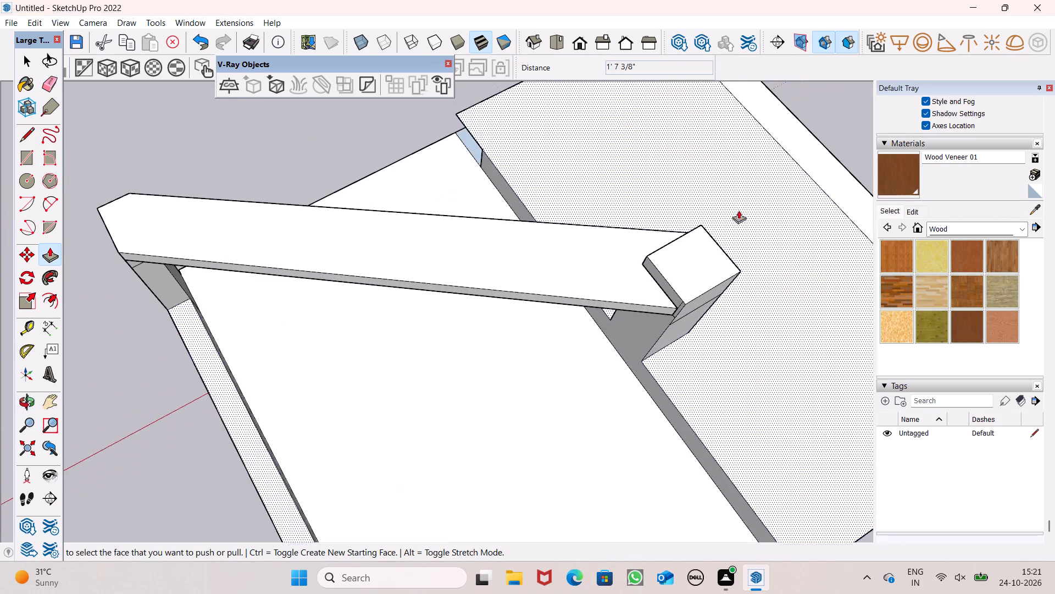
scroll(738, 210, "up", 6)
left_click_drag(648, 274, 596, 291)
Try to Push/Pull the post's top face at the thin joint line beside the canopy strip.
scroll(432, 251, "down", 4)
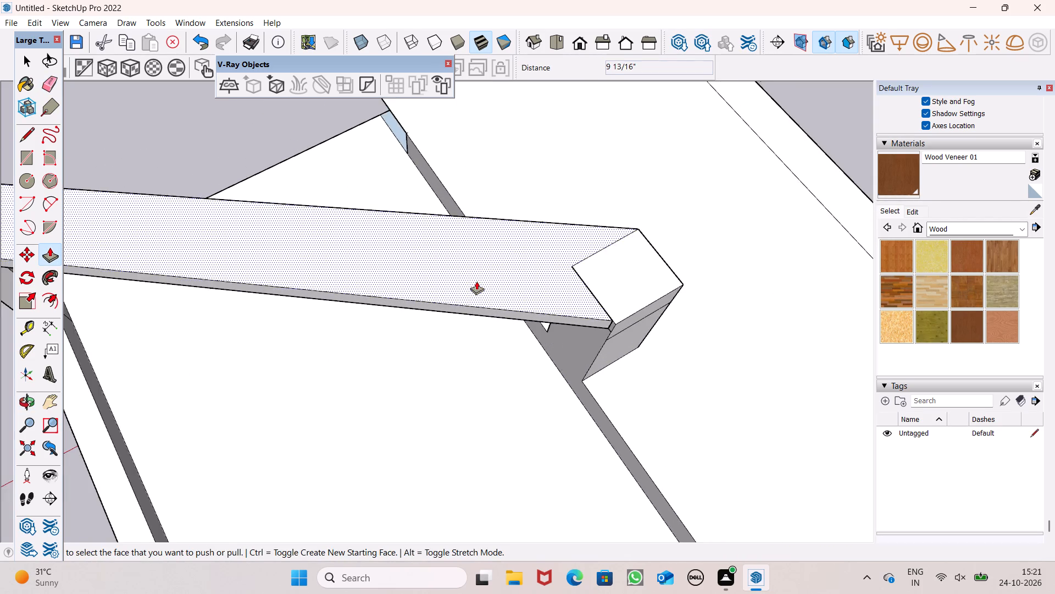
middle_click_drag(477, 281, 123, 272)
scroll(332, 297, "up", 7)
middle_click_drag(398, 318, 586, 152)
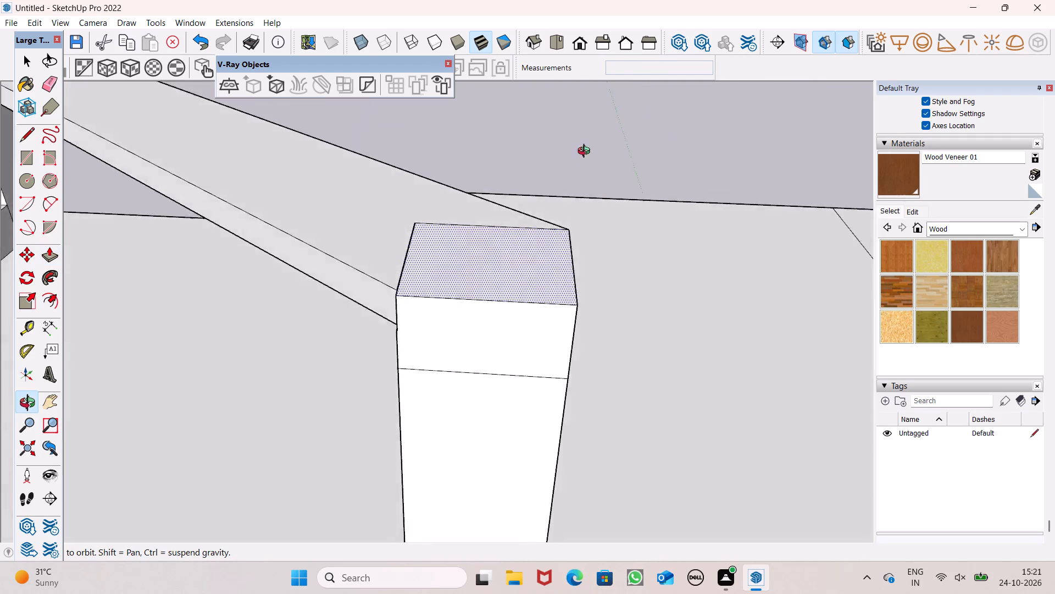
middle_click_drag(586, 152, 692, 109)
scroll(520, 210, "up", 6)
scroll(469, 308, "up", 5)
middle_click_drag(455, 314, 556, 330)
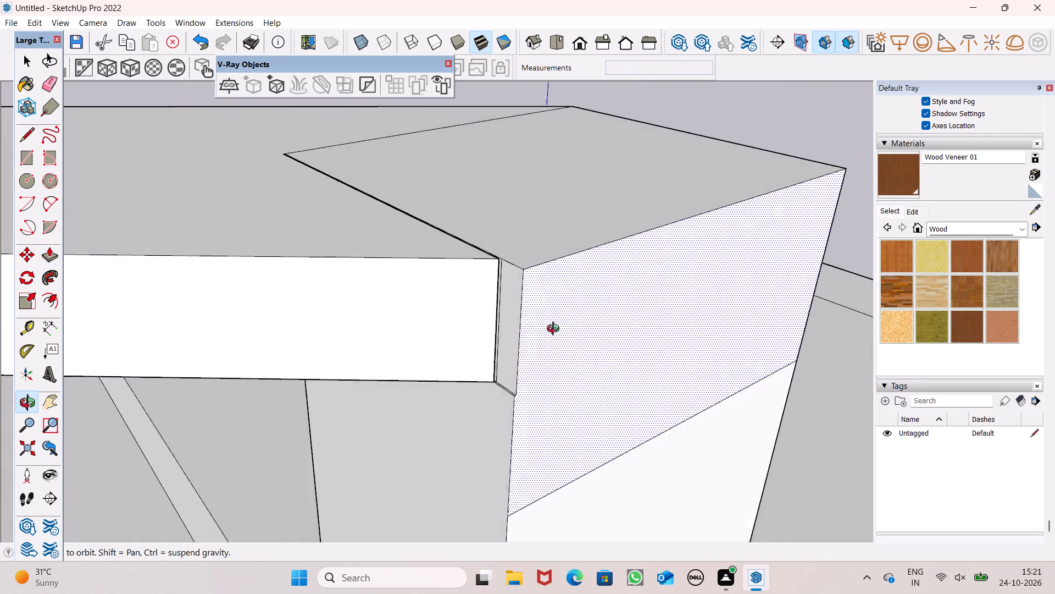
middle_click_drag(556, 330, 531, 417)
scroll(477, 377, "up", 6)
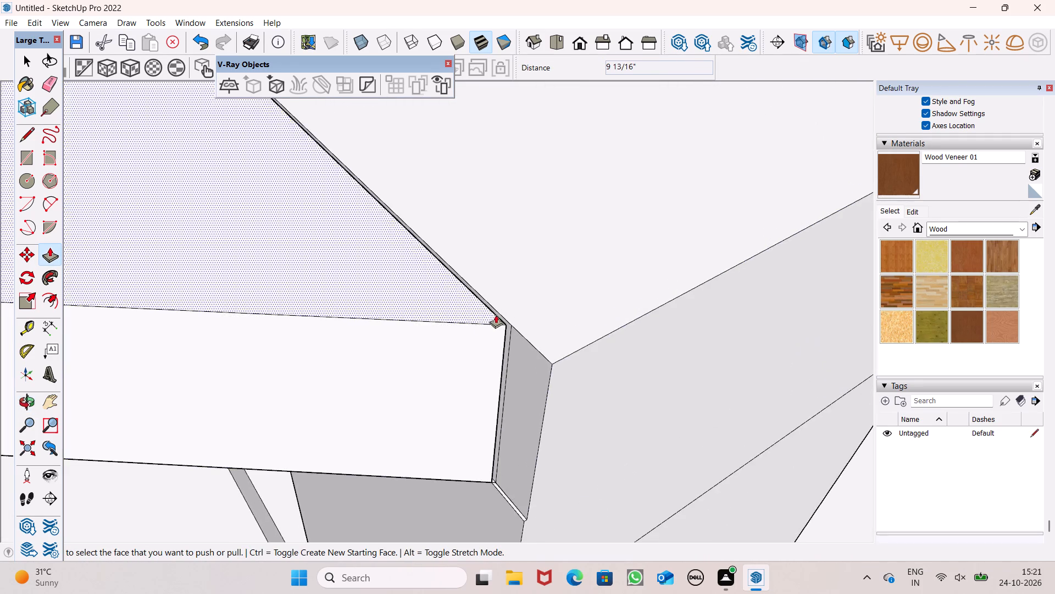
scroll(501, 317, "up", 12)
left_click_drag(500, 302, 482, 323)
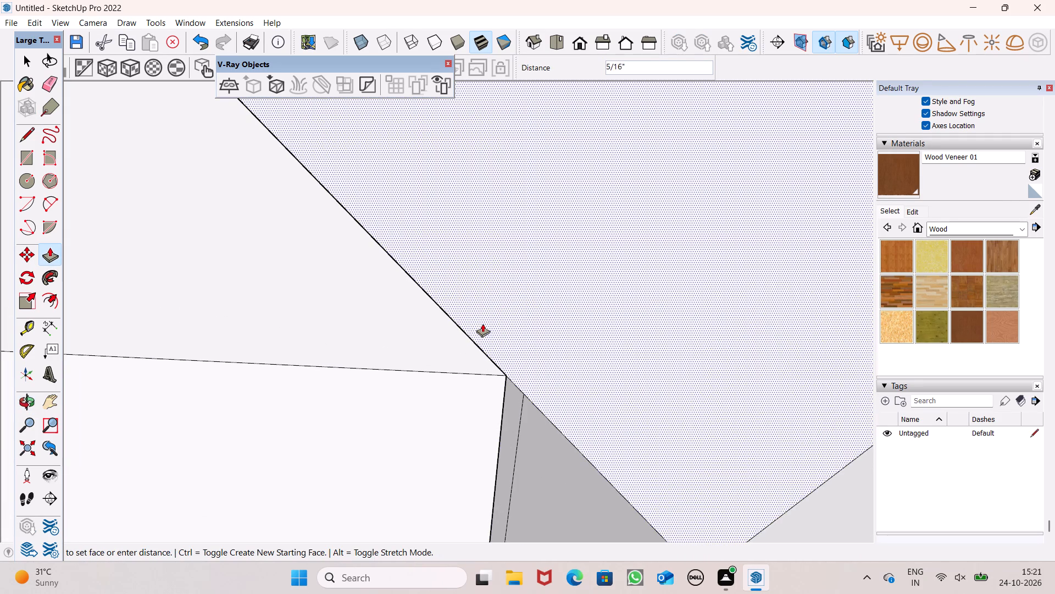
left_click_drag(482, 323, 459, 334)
Push/Pull the narrow sliver face at the joint between the strip's end and the post about 1/8".
scroll(437, 239, "down", 7)
scroll(399, 340, "down", 5)
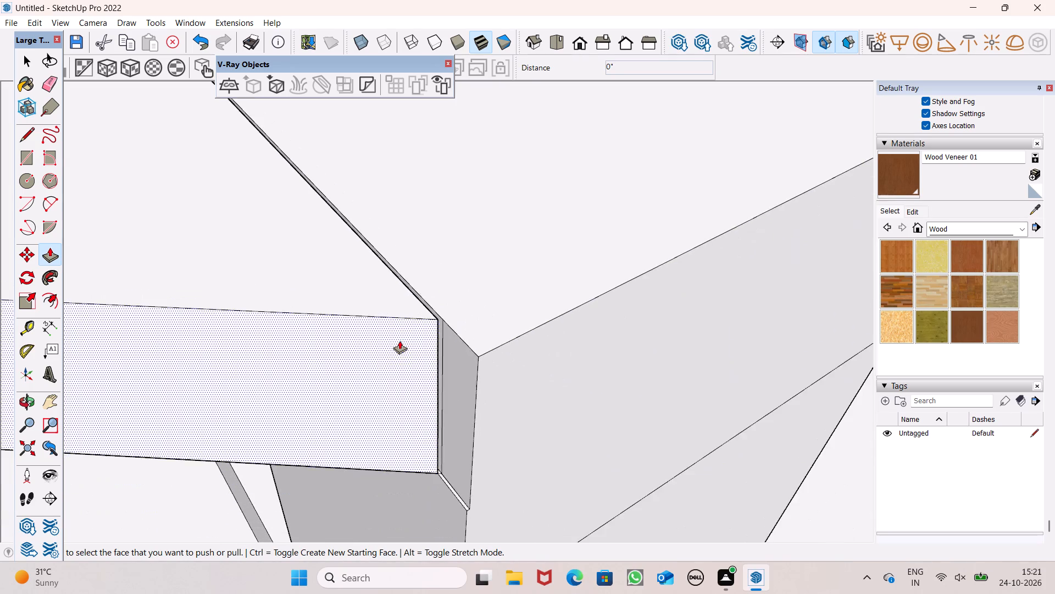
scroll(399, 340, "down", 8)
scroll(367, 264, "down", 11)
middle_click_drag(370, 272, 30, 321)
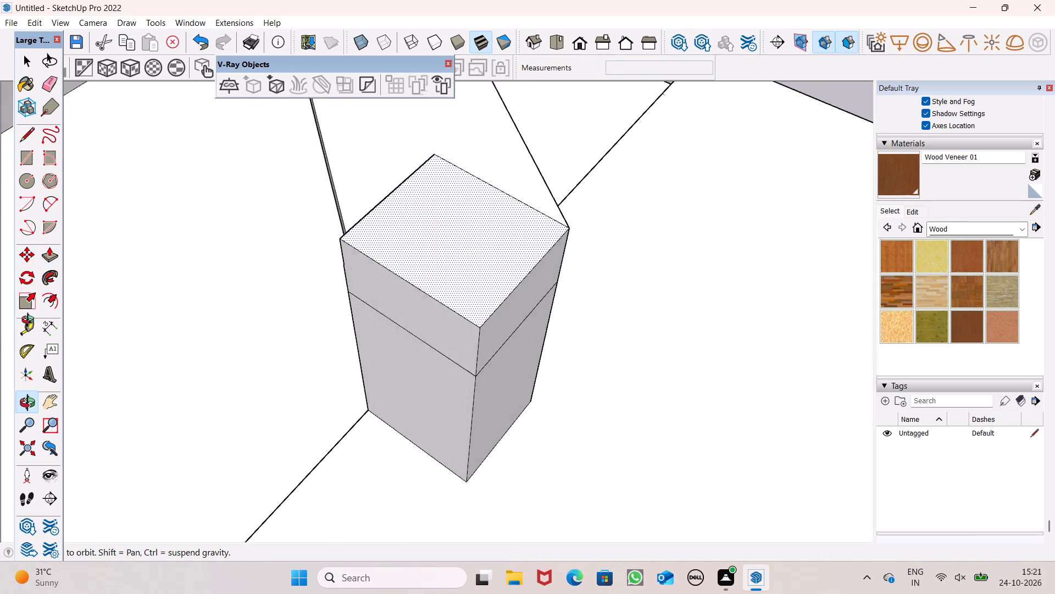
middle_click_drag(30, 321, 168, 216)
scroll(168, 216, "up", 8)
scroll(379, 260, "down", 9)
middle_click_drag(530, 286, 571, 280)
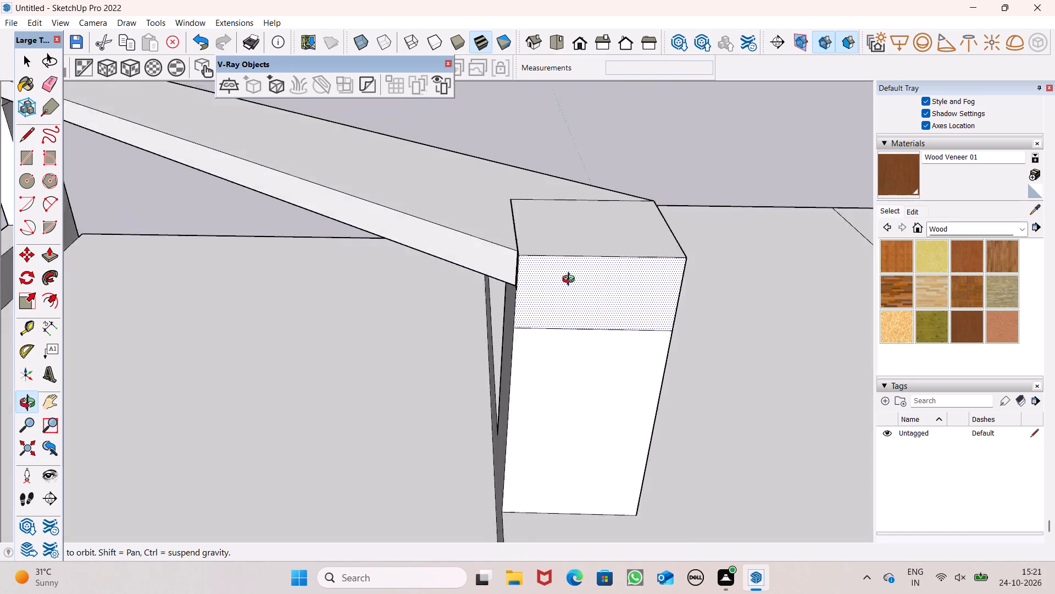
middle_click_drag(571, 280, 606, 275)
scroll(525, 255, "up", 19)
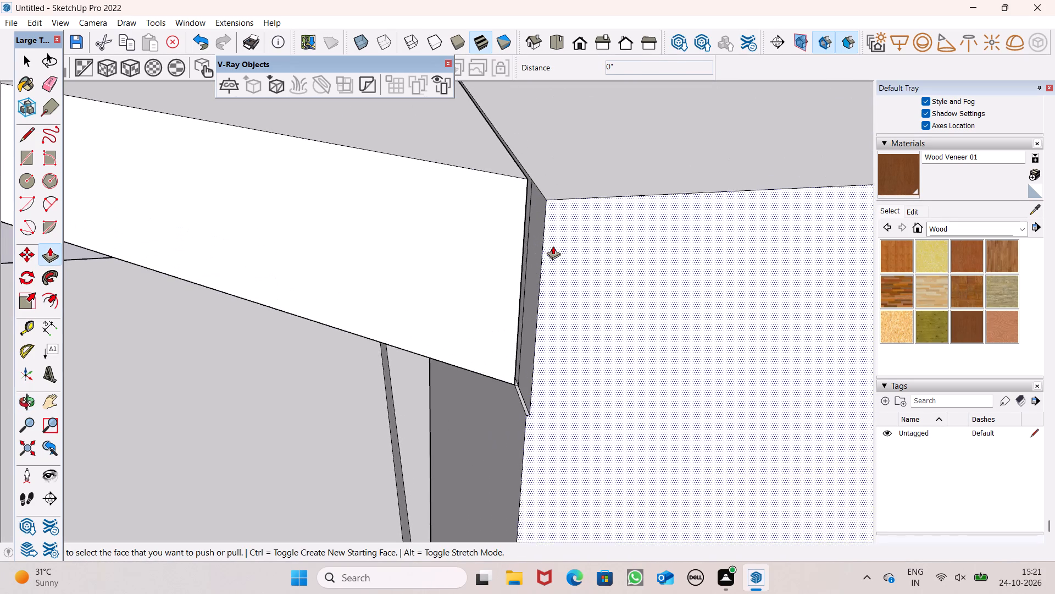
scroll(513, 226, "up", 7)
middle_click_drag(530, 200, 366, 251)
scroll(603, 164, "up", 6)
left_click_drag(644, 102, 646, 105)
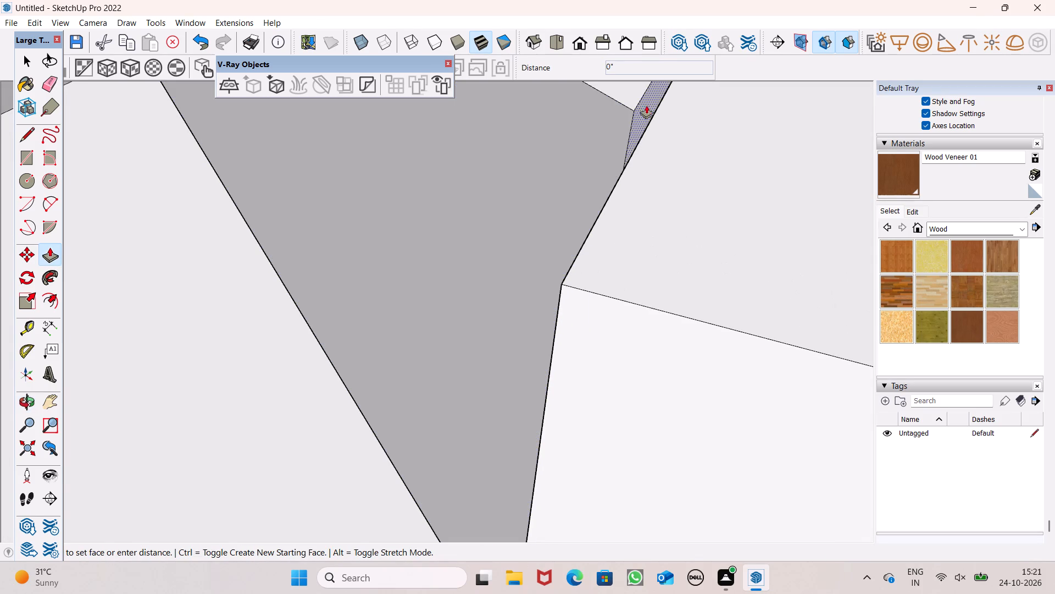
left_click_drag(646, 105, 657, 120)
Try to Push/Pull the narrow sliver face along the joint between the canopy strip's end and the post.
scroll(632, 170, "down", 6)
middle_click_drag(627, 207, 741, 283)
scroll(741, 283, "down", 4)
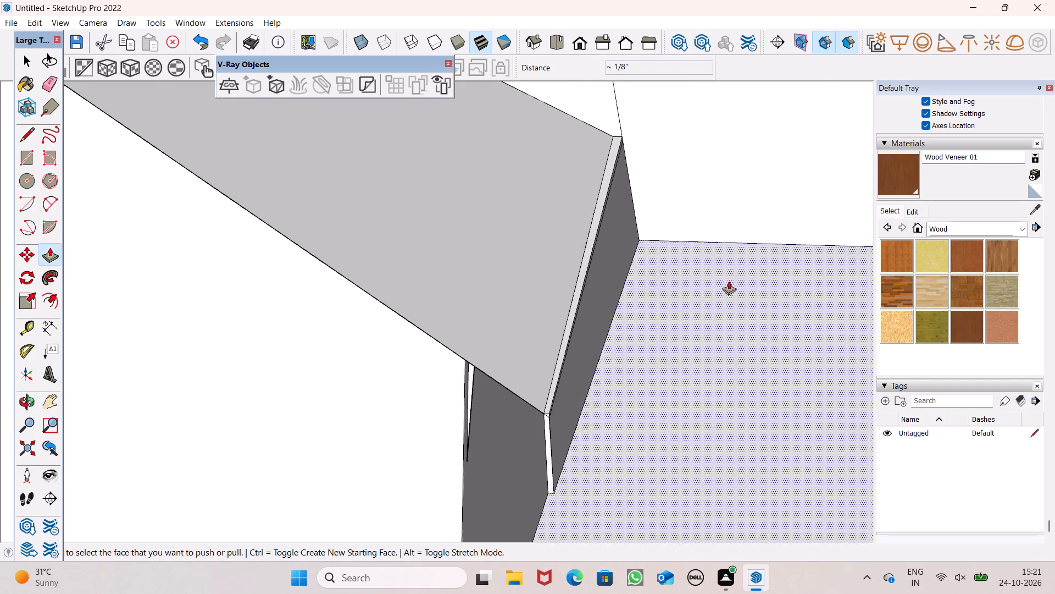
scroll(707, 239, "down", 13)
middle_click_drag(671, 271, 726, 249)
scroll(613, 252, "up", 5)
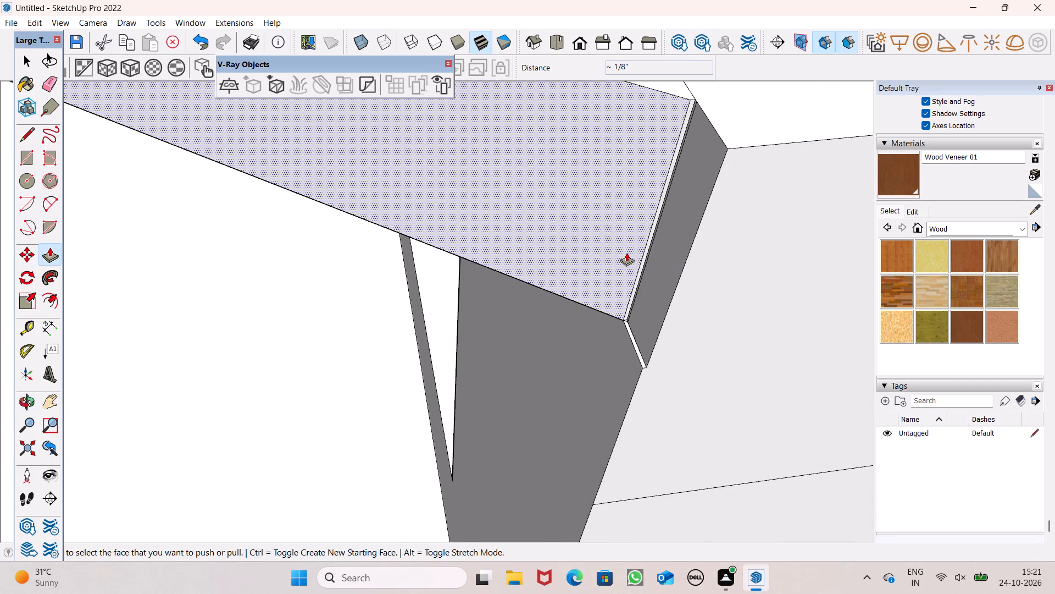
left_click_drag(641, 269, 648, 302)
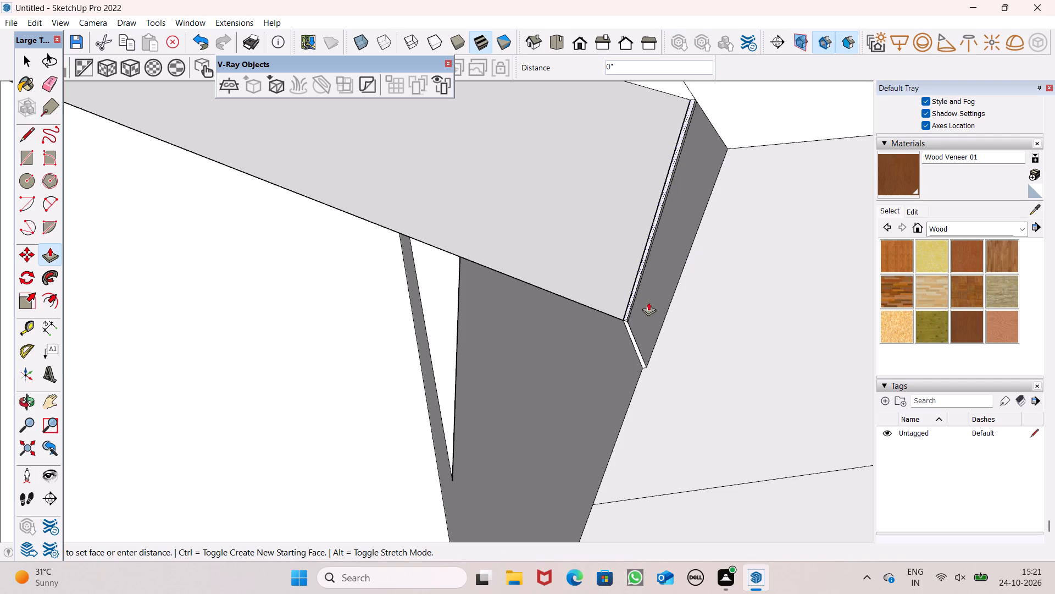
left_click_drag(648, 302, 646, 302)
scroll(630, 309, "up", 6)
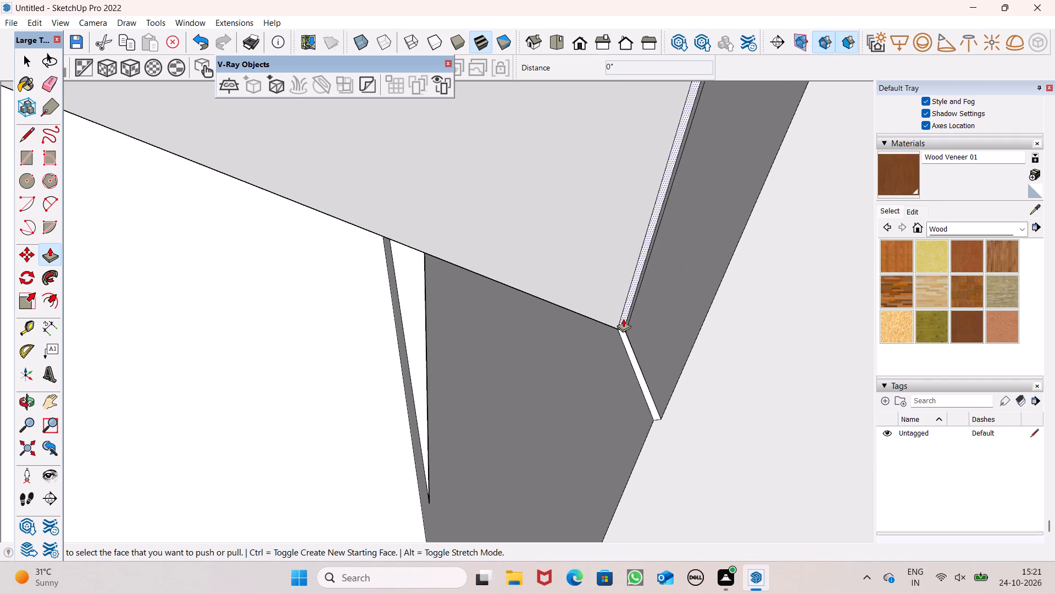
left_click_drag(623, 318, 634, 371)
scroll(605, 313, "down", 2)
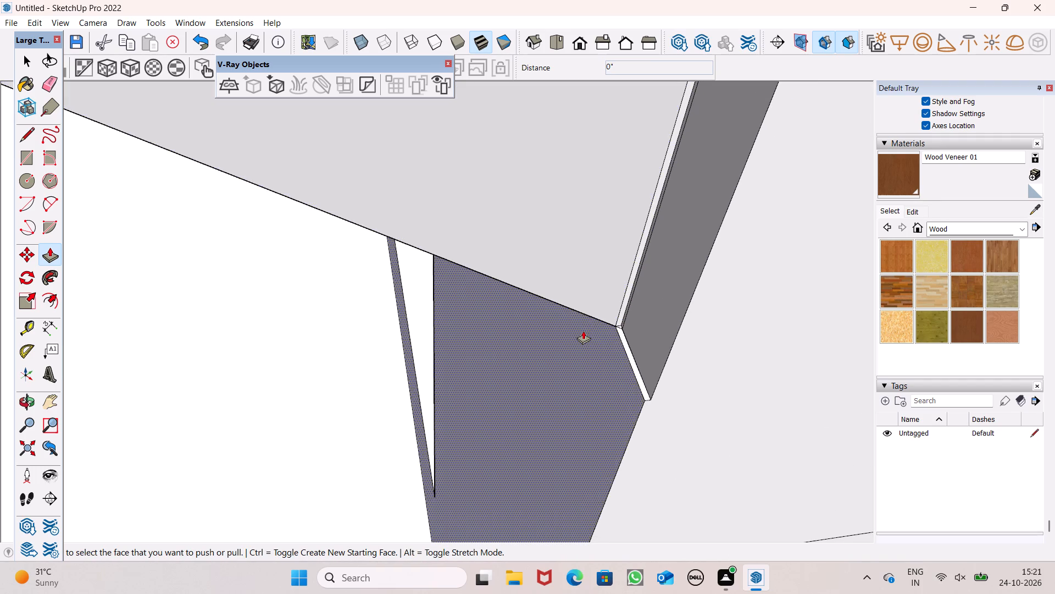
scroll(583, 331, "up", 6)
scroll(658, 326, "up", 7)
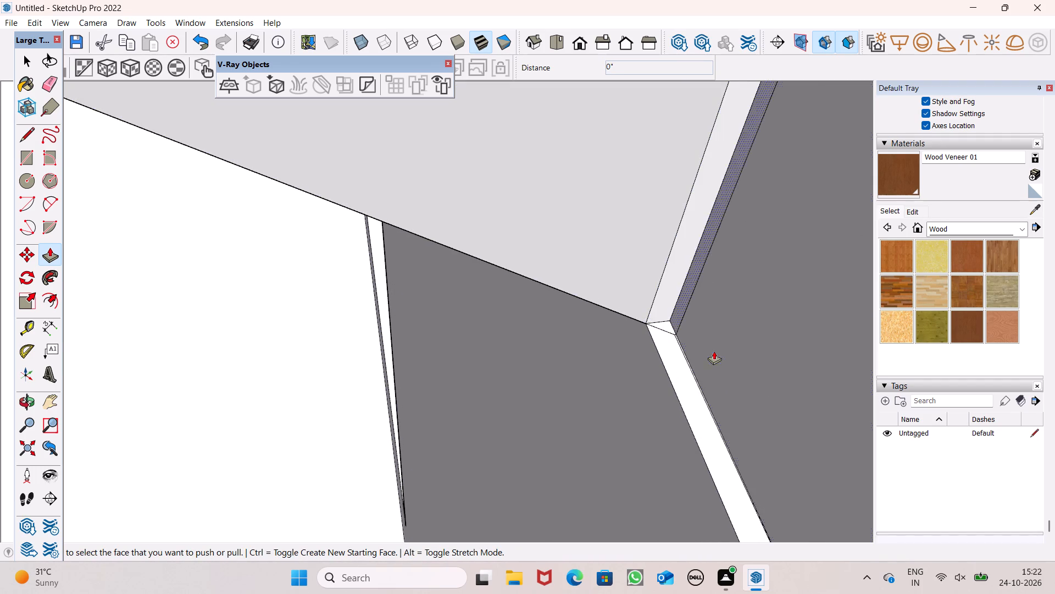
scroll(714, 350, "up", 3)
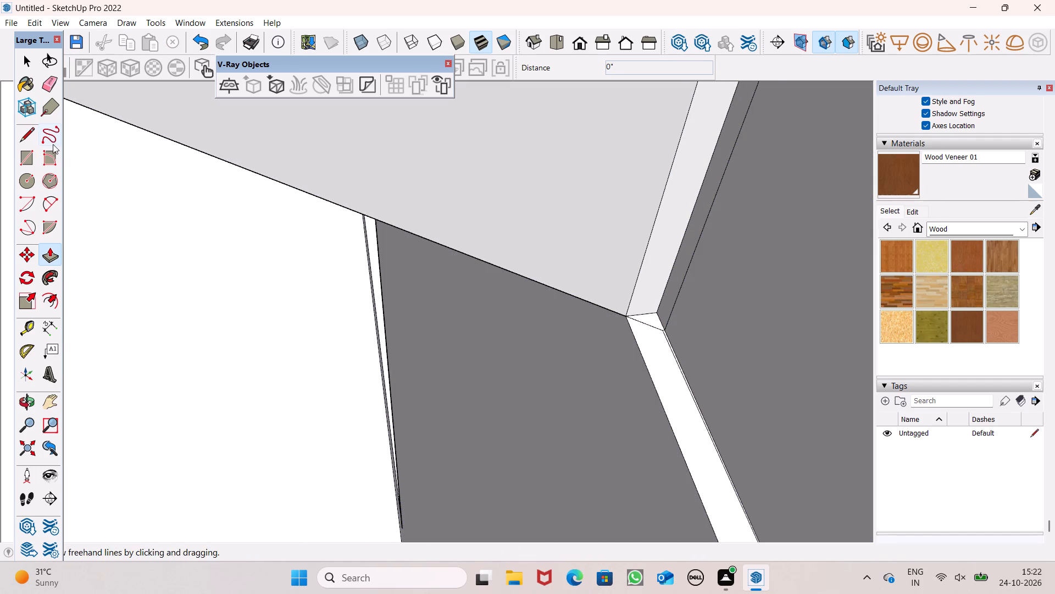
Erase the short diagonal edge and the long sliver edge at the corner of the strip-to-post joint.
left_click(49, 87)
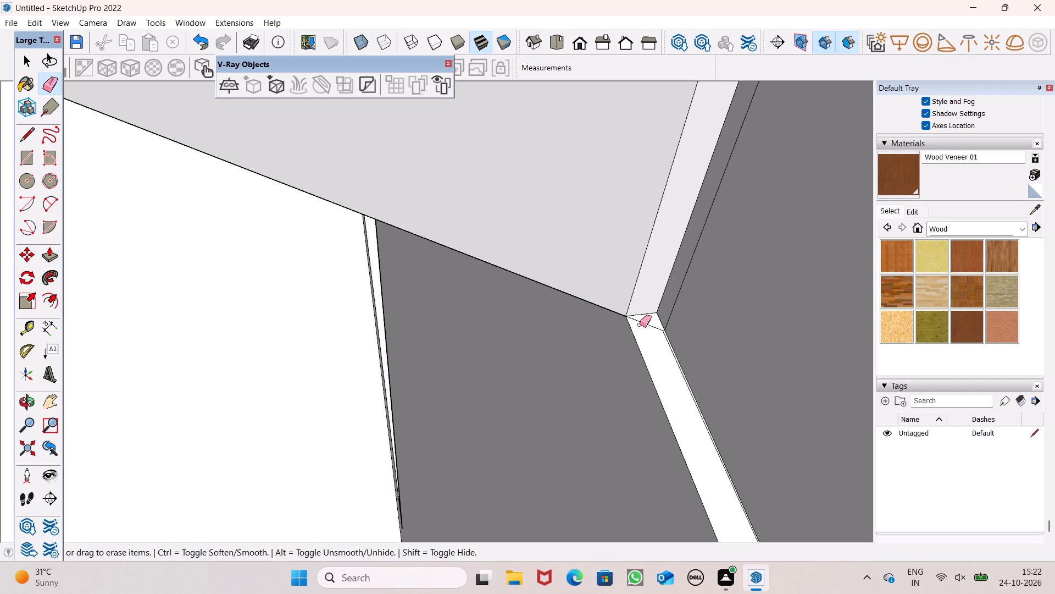
left_click(640, 324)
left_click_drag(652, 320, 649, 327)
left_click(673, 313)
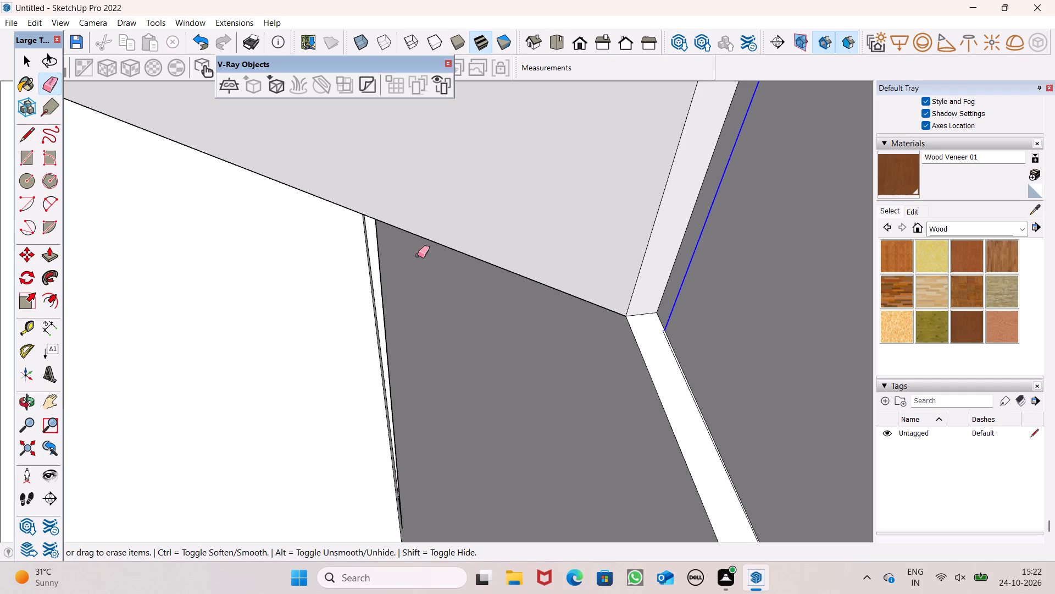
Push/Pull the narrow ledge face beside the strip's end about 1/8", and again about 2 1/8".
left_click_drag(49, 257, 67, 262)
scroll(441, 242, "down", 4)
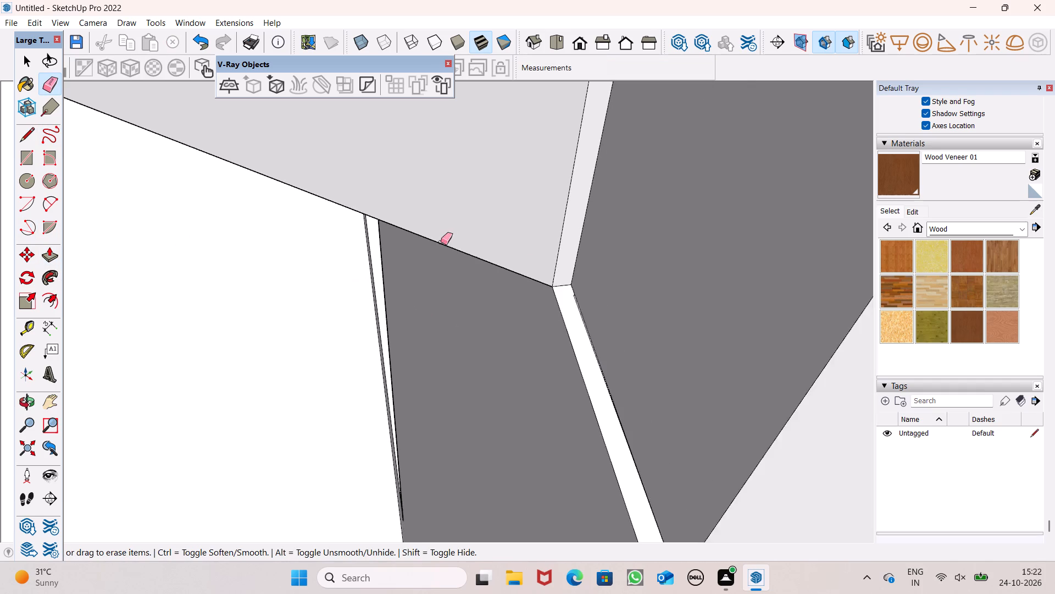
scroll(441, 242, "down", 6)
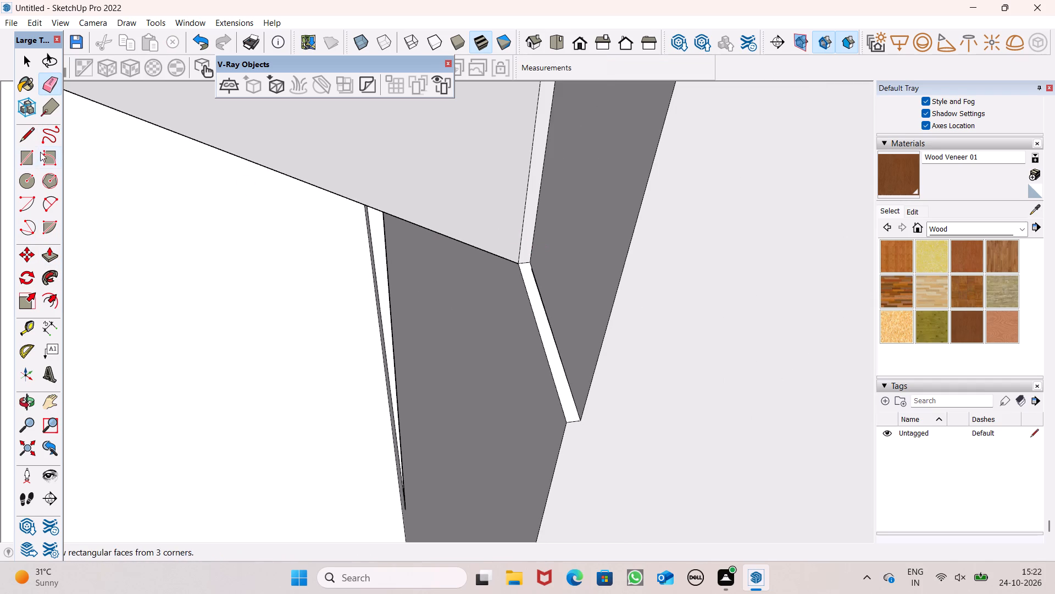
left_click(46, 251)
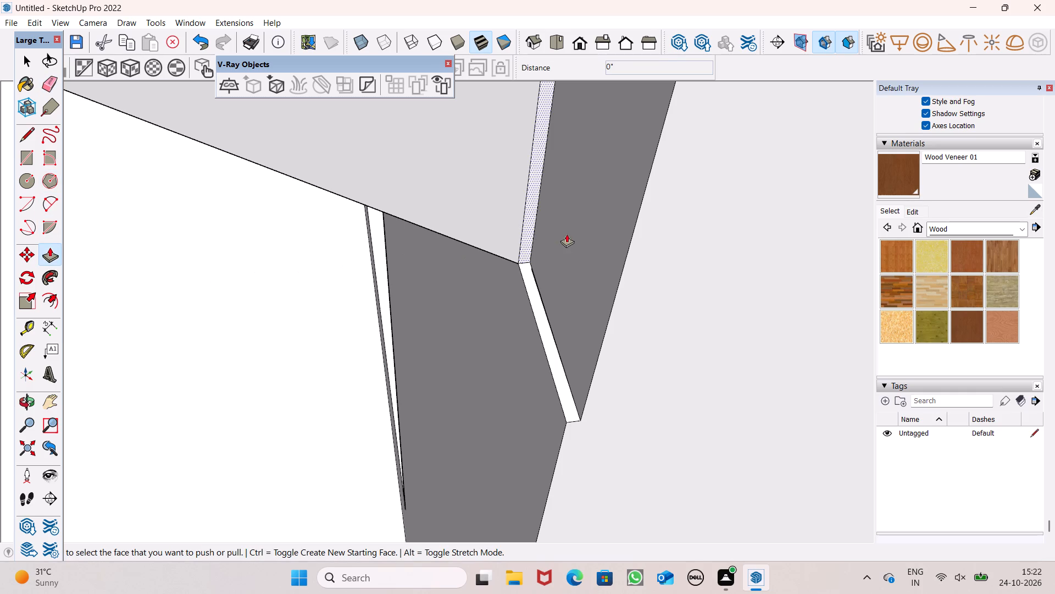
left_click_drag(531, 232, 552, 307)
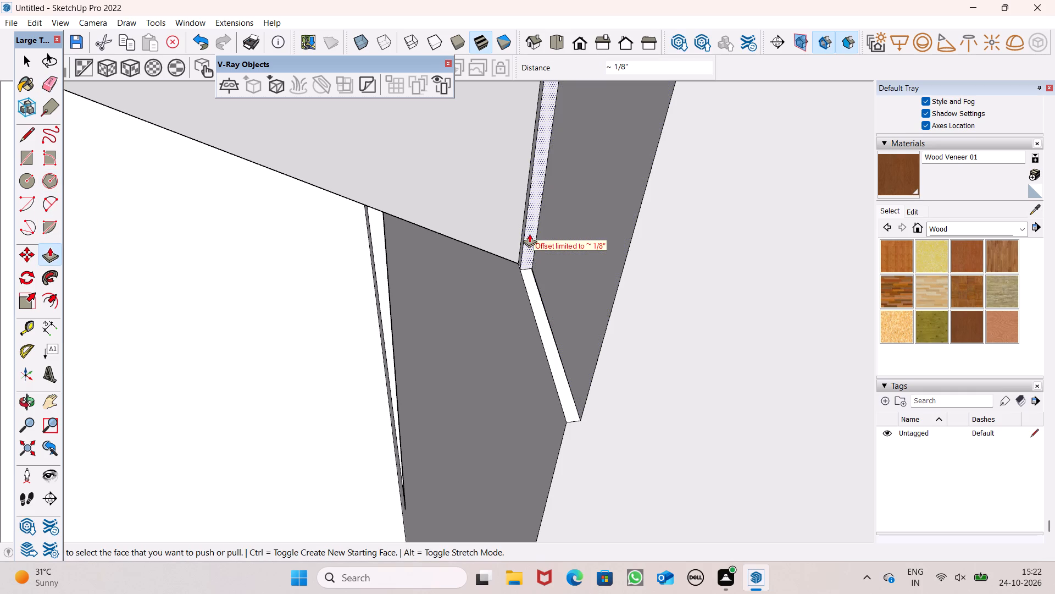
left_click_drag(529, 230, 559, 411)
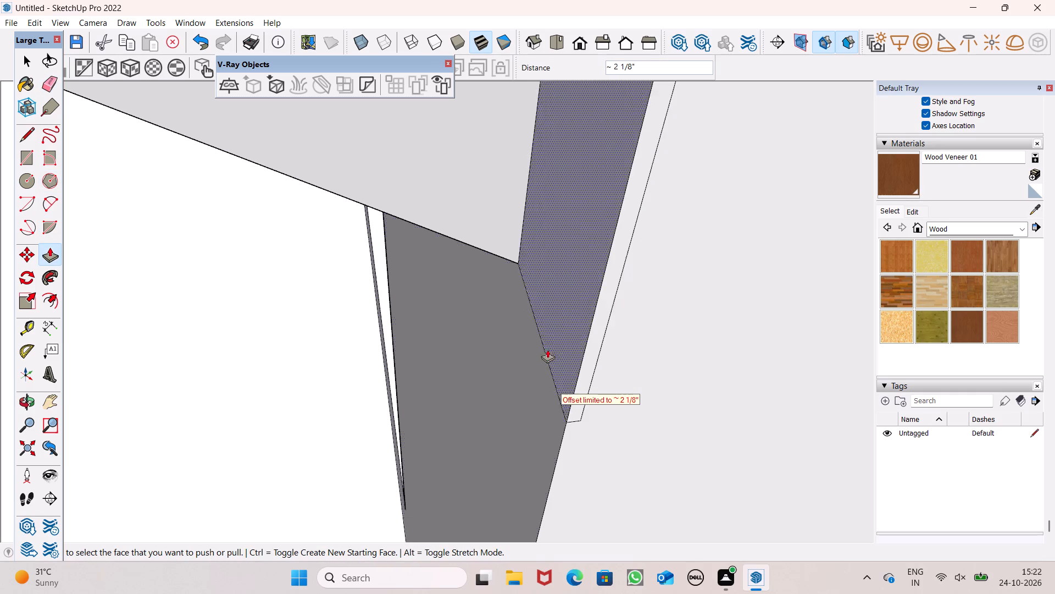
scroll(547, 328, "down", 10)
middle_click_drag(571, 391, 559, 399)
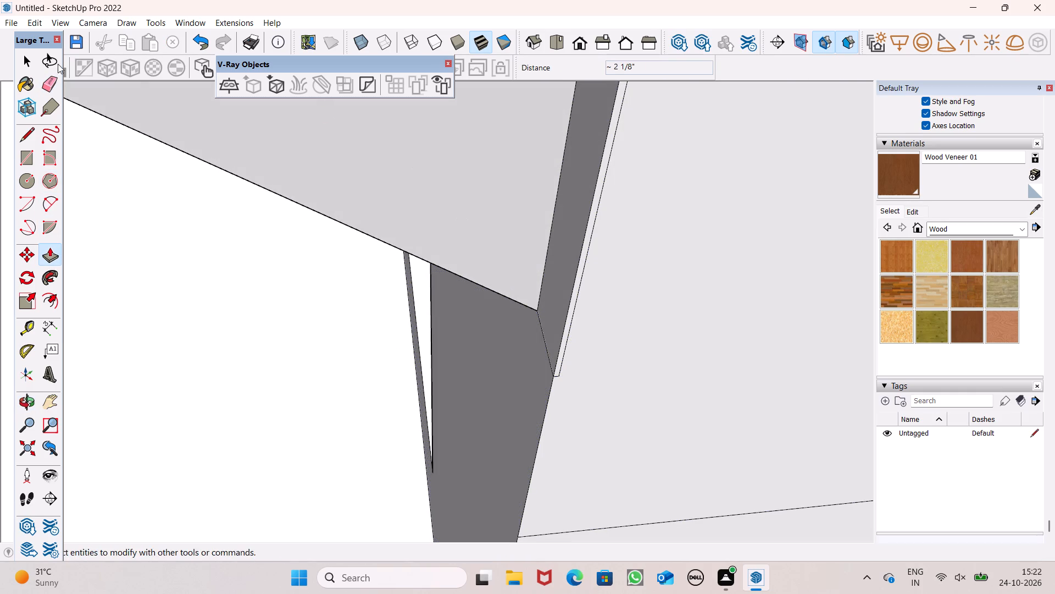
Erase the diagonal seam line where the canopy strip's end meets the post's inner face.
left_click(54, 73)
middle_click_drag(459, 274, 588, 267)
left_click_drag(551, 298, 549, 298)
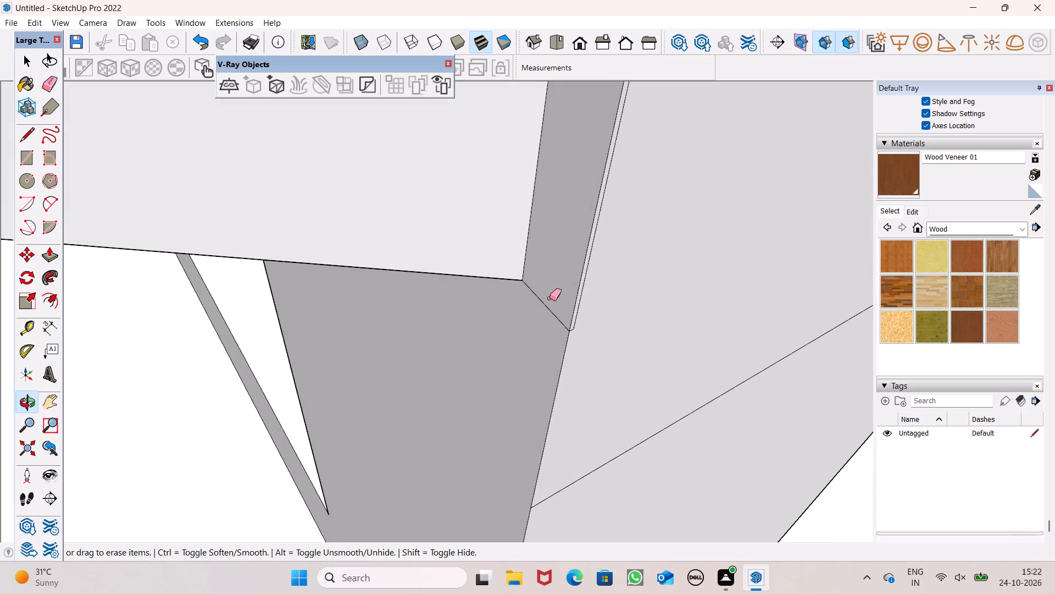
left_click_drag(549, 298, 541, 312)
Erase the leftover narrow outline edges on the post's outer side face beside the joint.
middle_click_drag(561, 339, 482, 333)
scroll(482, 333, "up", 1)
scroll(581, 345, "up", 9)
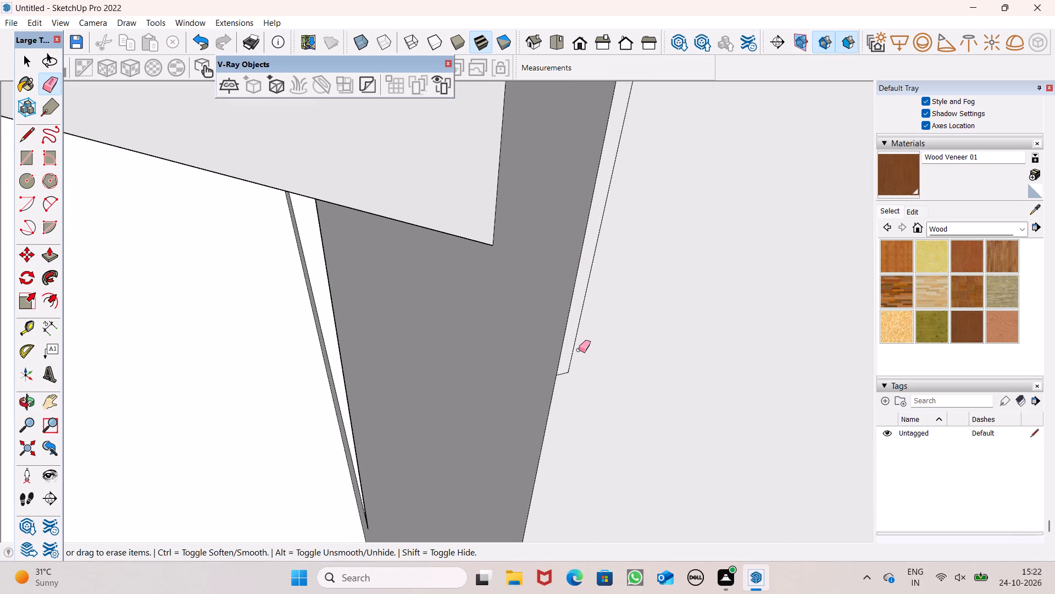
scroll(579, 350, "up", 2)
left_click_drag(578, 358, 557, 388)
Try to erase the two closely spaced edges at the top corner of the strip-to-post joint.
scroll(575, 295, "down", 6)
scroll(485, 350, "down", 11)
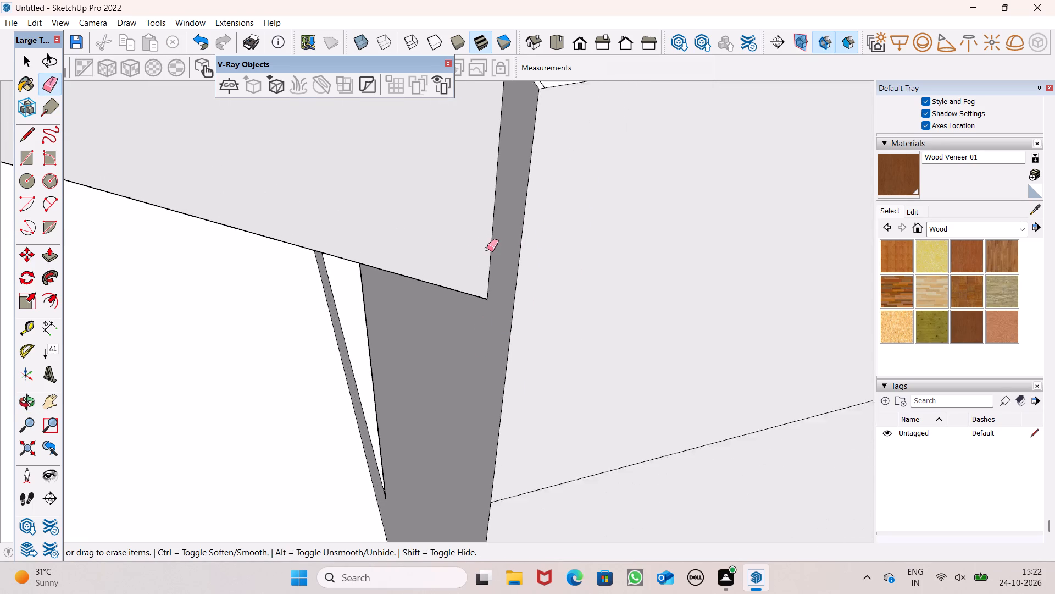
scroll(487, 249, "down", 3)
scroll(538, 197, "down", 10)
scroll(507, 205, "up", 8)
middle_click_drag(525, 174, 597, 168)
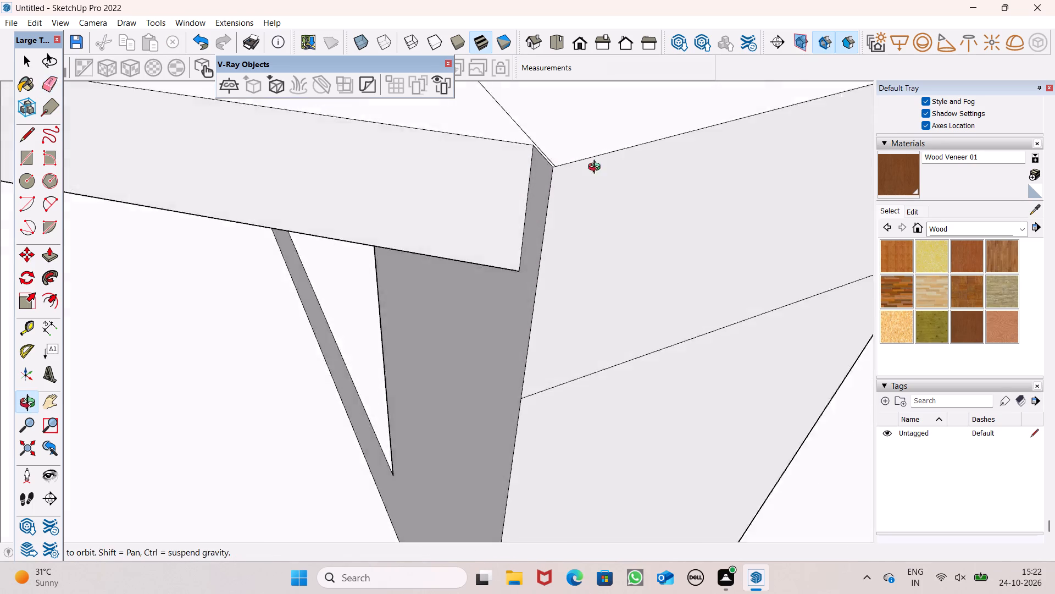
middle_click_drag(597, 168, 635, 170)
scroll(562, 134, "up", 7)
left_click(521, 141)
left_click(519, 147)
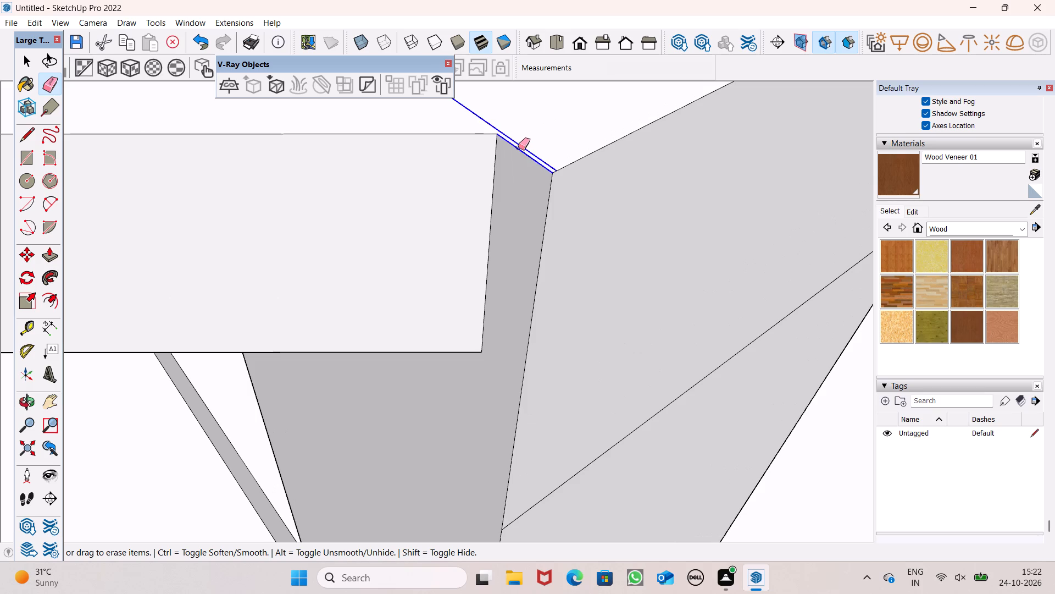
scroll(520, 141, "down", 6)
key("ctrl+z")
Erase only the seam line across the top surface between the canopy strip and the post.
scroll(527, 168, "up", 5)
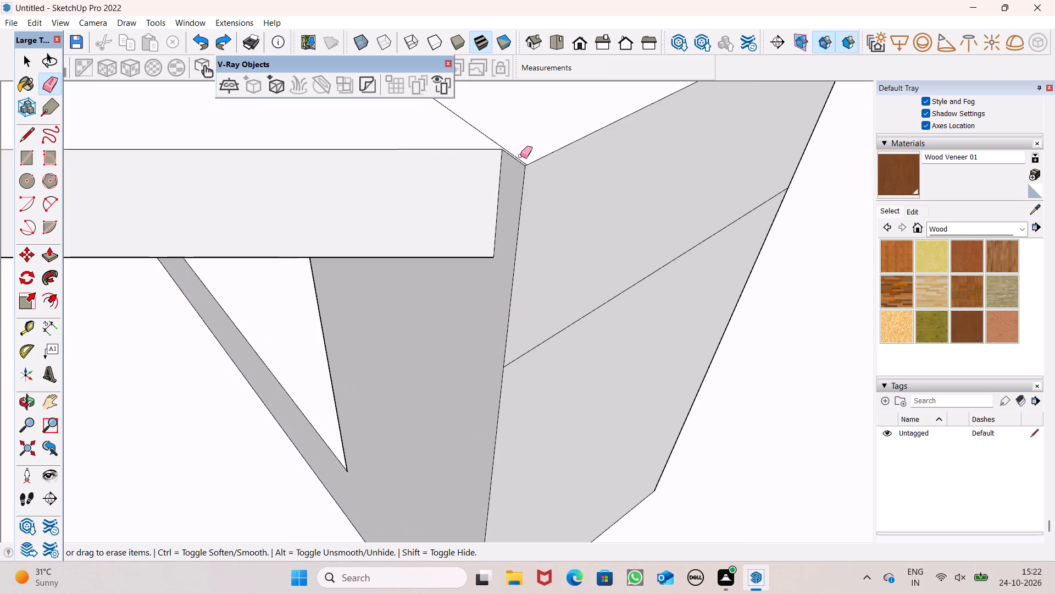
left_click(477, 130)
scroll(477, 128, "down", 20)
scroll(477, 128, "down", 2)
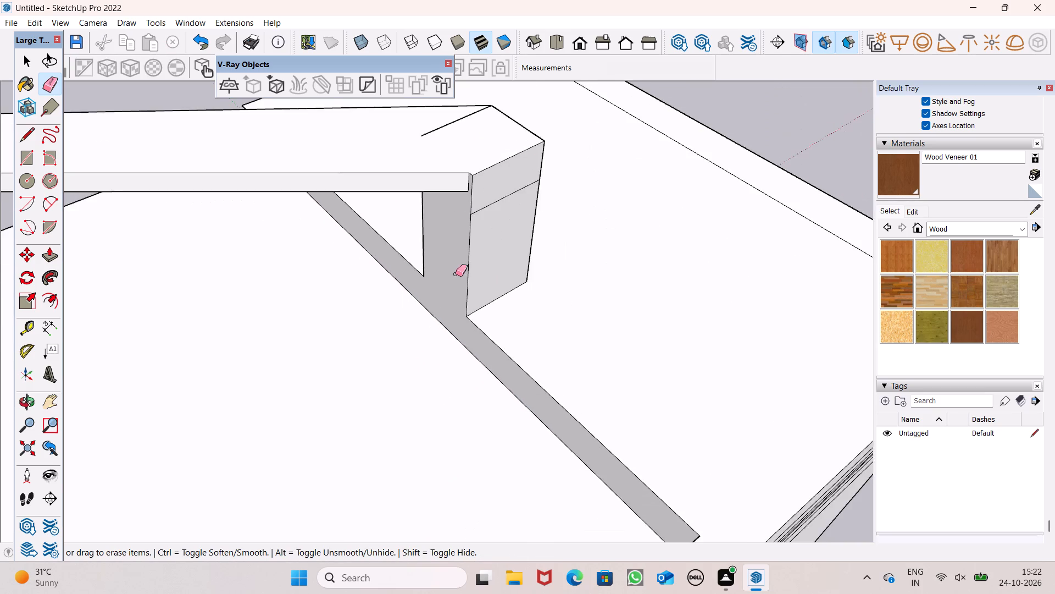
scroll(456, 274, "down", 4)
scroll(473, 153, "up", 5)
Erase the horizontal seam line on this post's side face just below the canopy strip.
left_click_drag(441, 226, 441, 241)
middle_click_drag(433, 258, 518, 40)
scroll(433, 258, "up", 1)
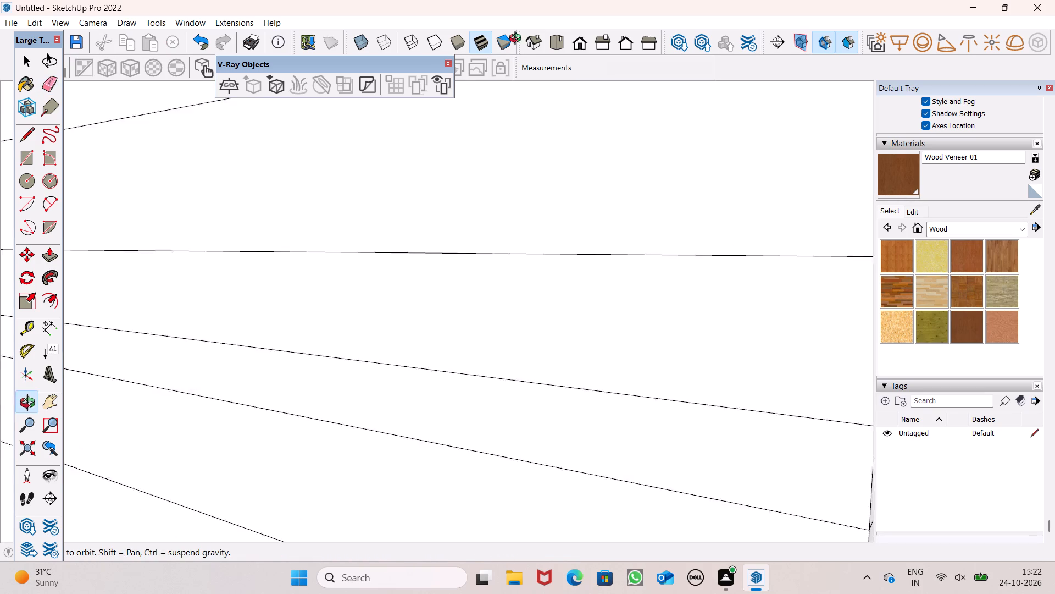
middle_click_drag(518, 40, 518, 39)
scroll(470, 226, "down", 14)
scroll(468, 273, "down", 6)
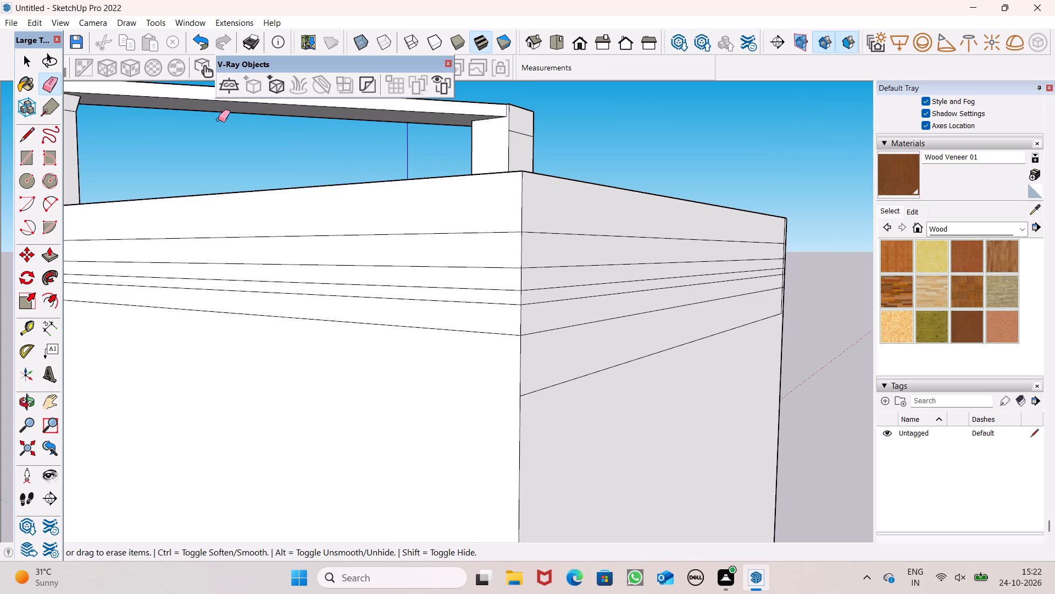
scroll(148, 113, "up", 5)
middle_click_drag(42, 123, 241, 95)
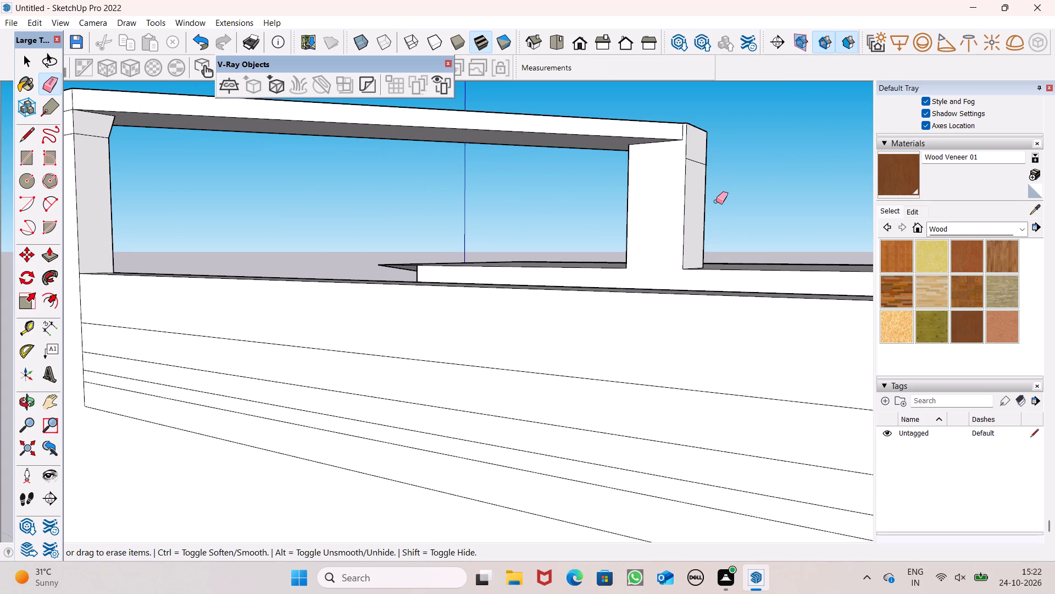
scroll(724, 186, "up", 4)
left_click(682, 151)
scroll(682, 151, "down", 5)
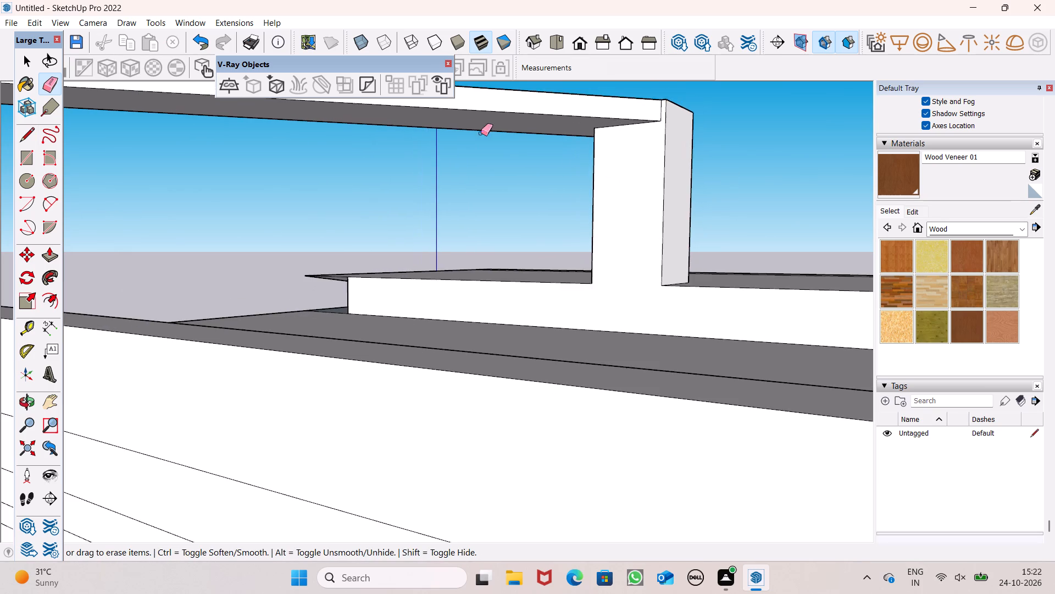
Erase the horizontal seam lines on the outer and inner faces of the post at the strip's other end.
scroll(497, 132, "down", 6)
scroll(237, 123, "up", 5)
scroll(297, 117, "up", 6)
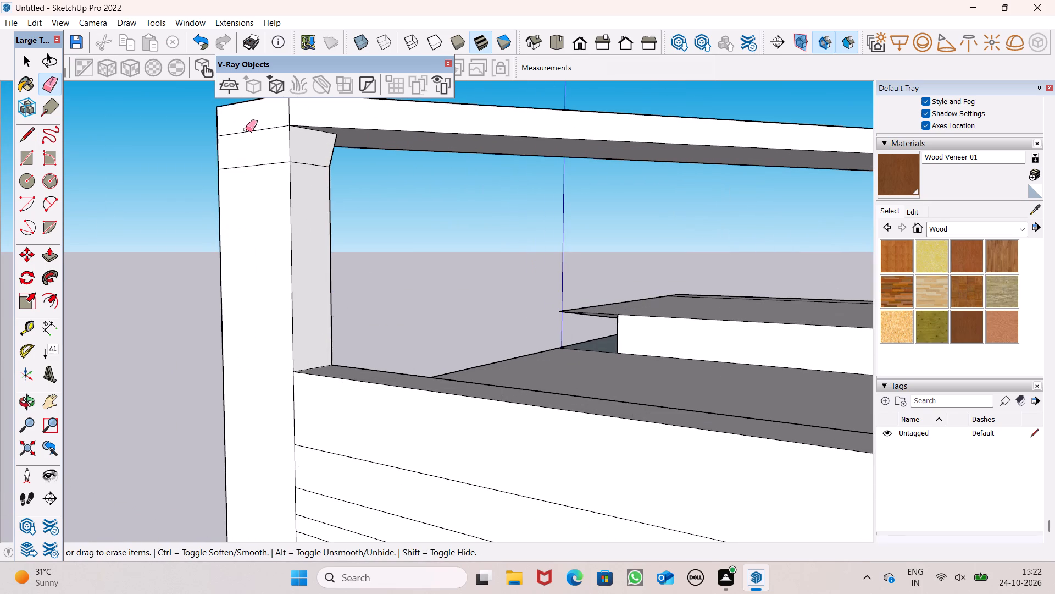
left_click_drag(264, 119, 264, 162)
left_click(315, 164)
left_click(242, 165)
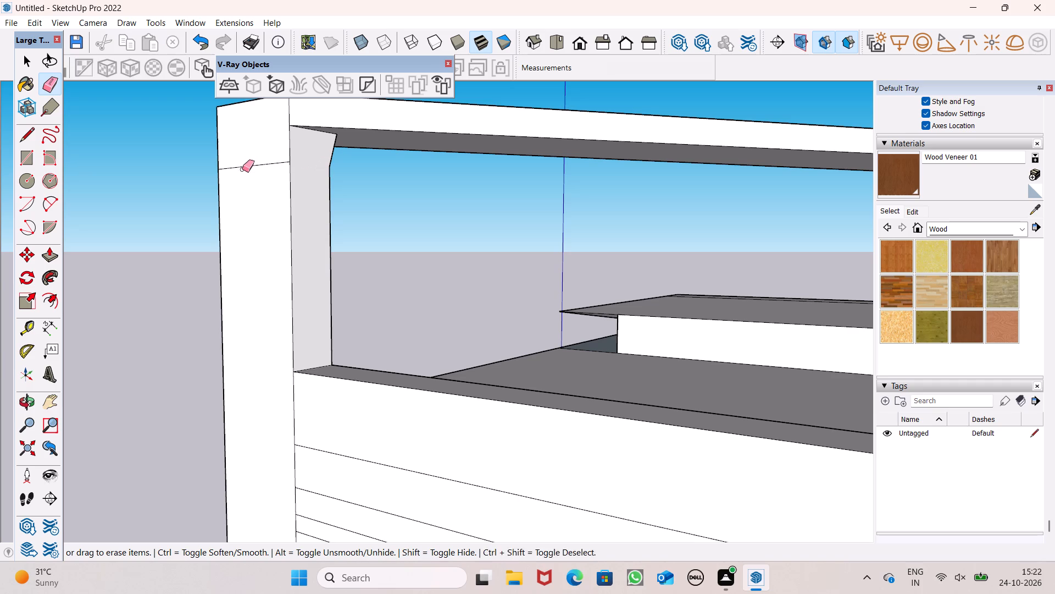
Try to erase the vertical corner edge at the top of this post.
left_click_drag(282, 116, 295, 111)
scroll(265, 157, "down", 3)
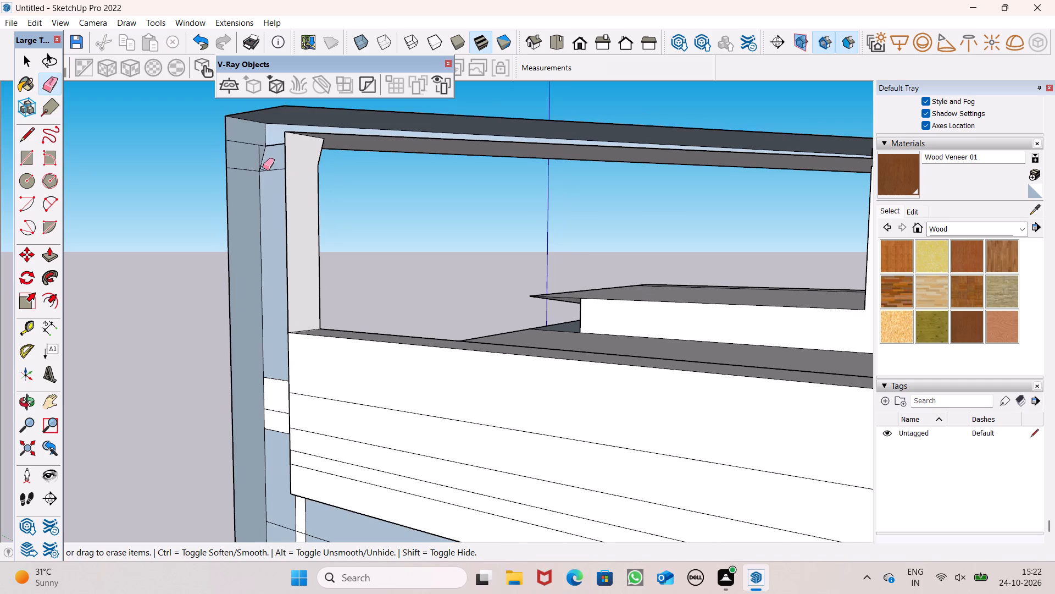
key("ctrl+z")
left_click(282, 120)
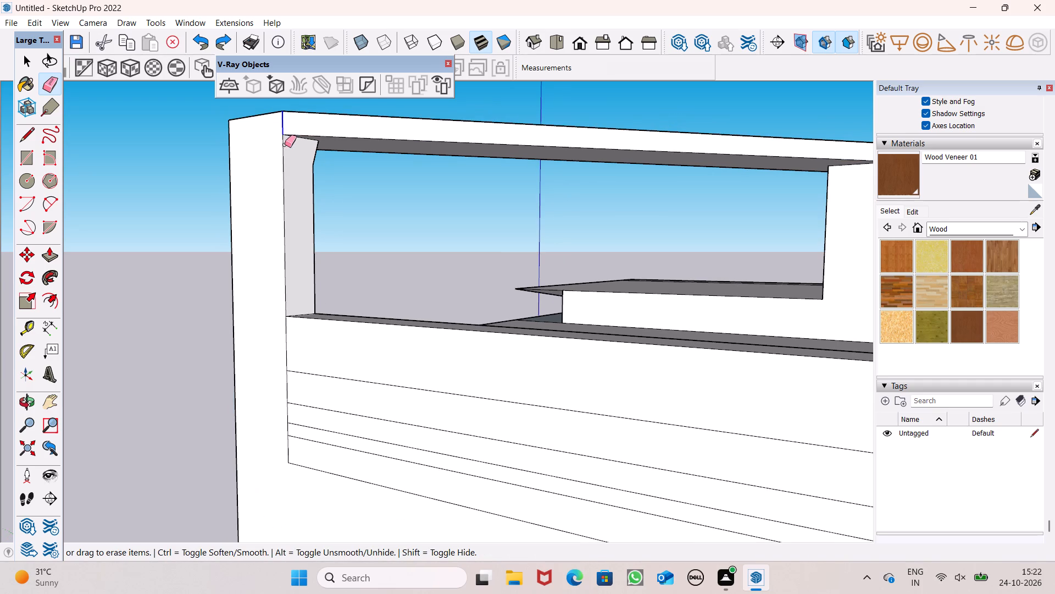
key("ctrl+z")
Erase the upper horizontal seam and adjoining short slanted edge on this post's opposite face, below the canopy strip.
scroll(296, 142, "down", 4)
middle_click_drag(326, 190, 625, 400)
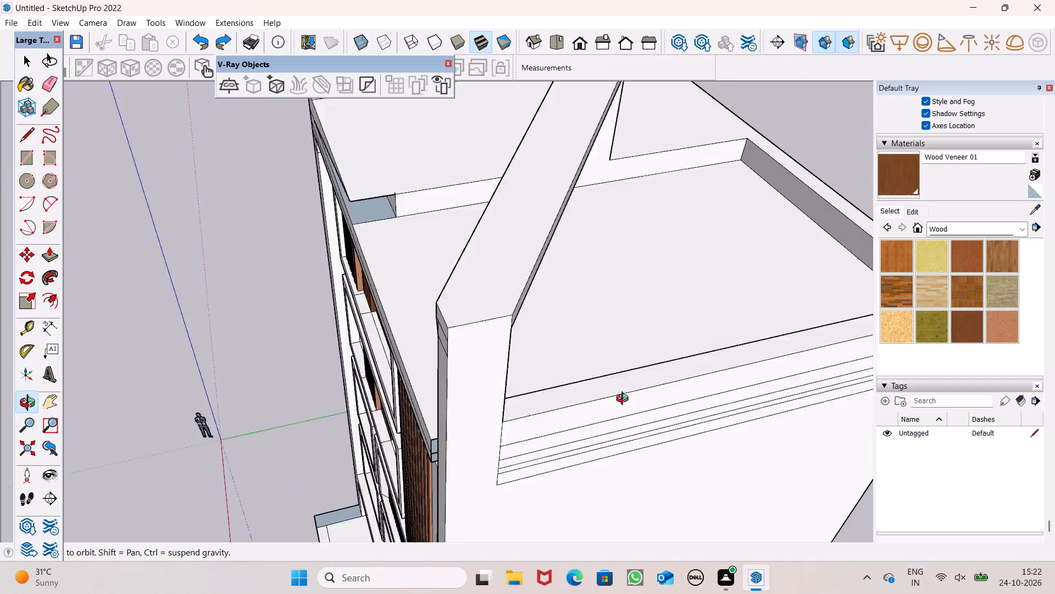
middle_click_drag(625, 400, 1020, 265)
scroll(614, 152, "up", 3)
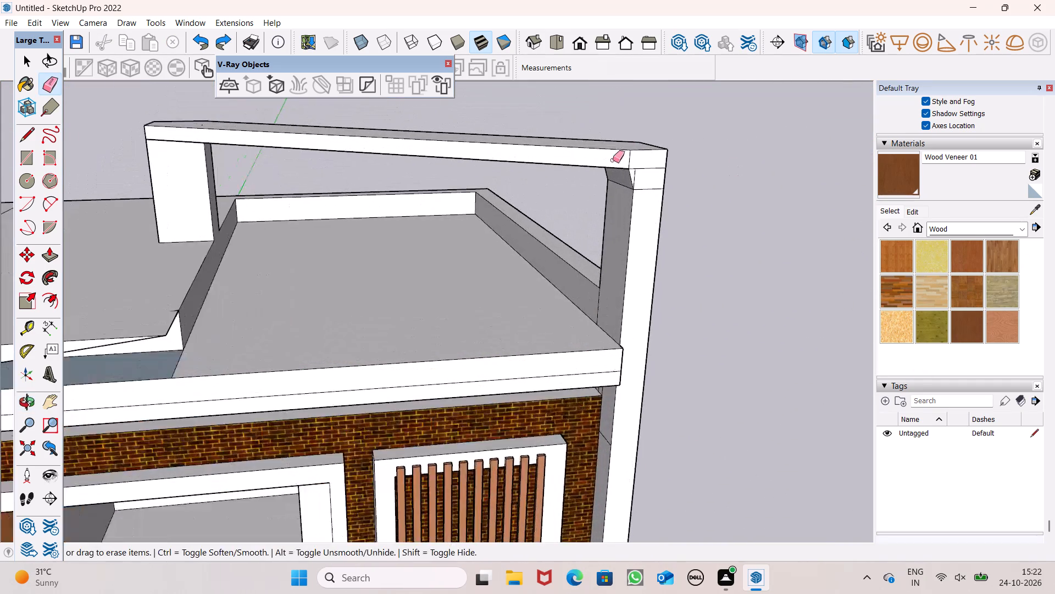
scroll(613, 160, "up", 2)
scroll(660, 166, "up", 6)
left_click_drag(635, 174, 622, 180)
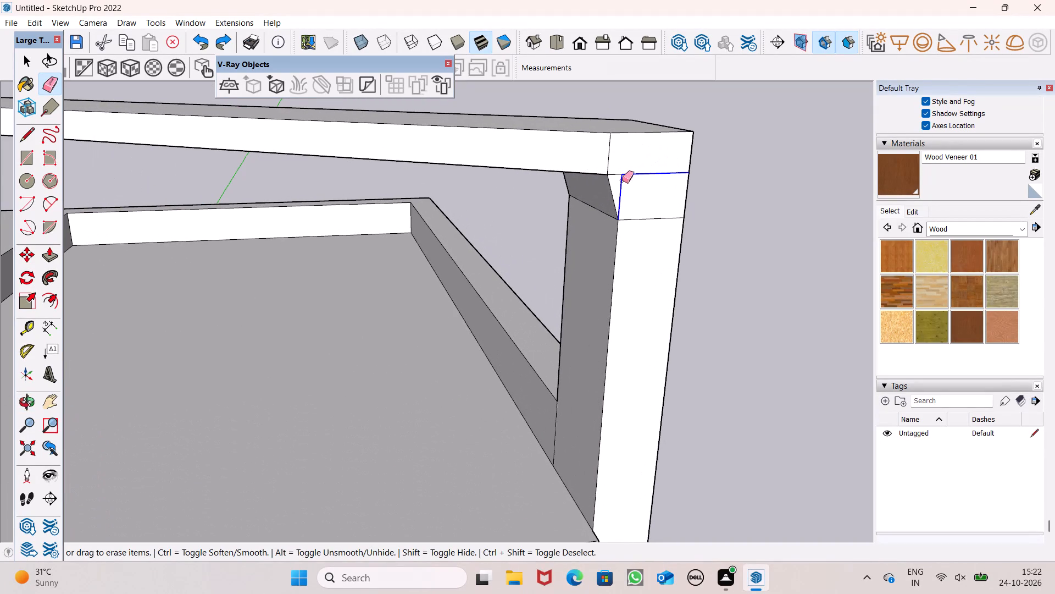
left_click_drag(622, 180, 622, 182)
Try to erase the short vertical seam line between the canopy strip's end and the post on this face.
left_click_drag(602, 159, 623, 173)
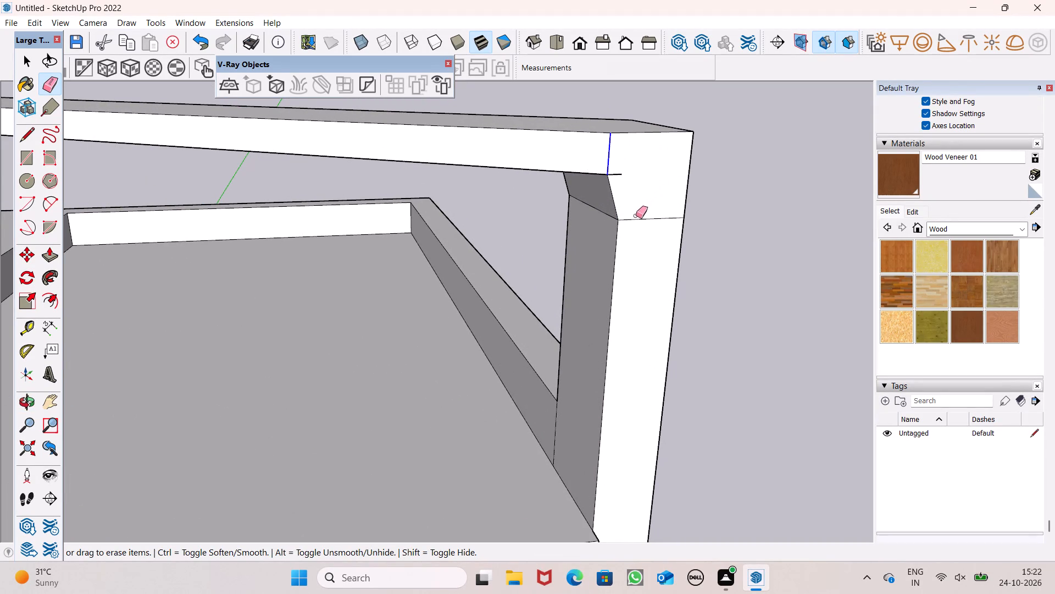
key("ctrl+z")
Erase the remaining horizontal seam line across the post's face just below the canopy strip.
left_click_drag(651, 215, 653, 220)
scroll(632, 169, "up", 5)
left_click(604, 180)
left_click(603, 174)
scroll(607, 171, "down", 9)
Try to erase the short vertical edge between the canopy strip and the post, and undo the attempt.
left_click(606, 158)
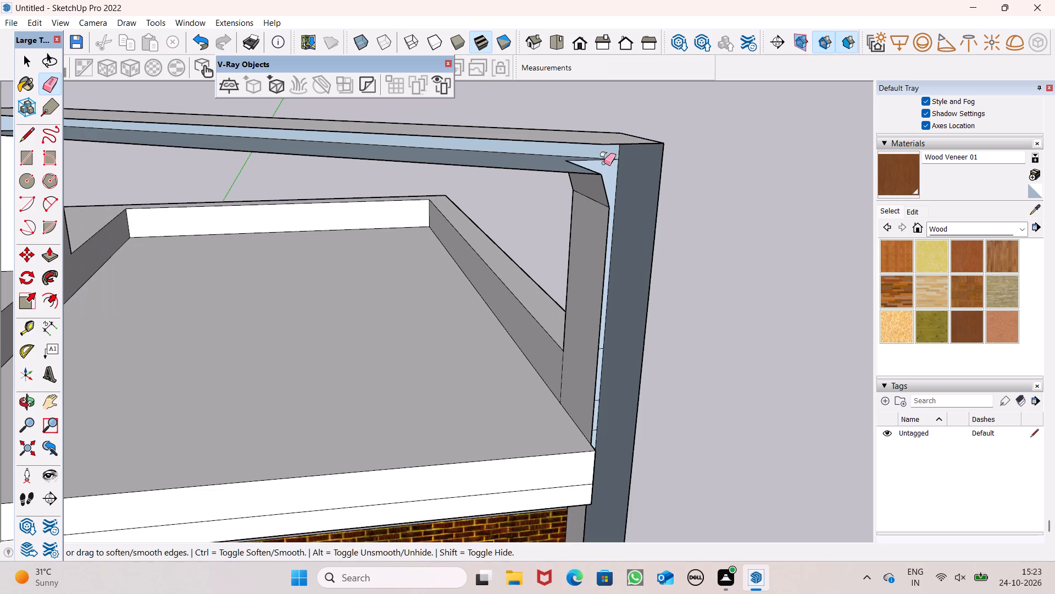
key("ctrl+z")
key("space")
Paint the facade's side pillar and adjoining ground-floor entrance frame with Carrera Marble from the Stone materials.
scroll(706, 167, "down", 5)
scroll(663, 198, "down", 6)
middle_click_drag(648, 240, 519, 244)
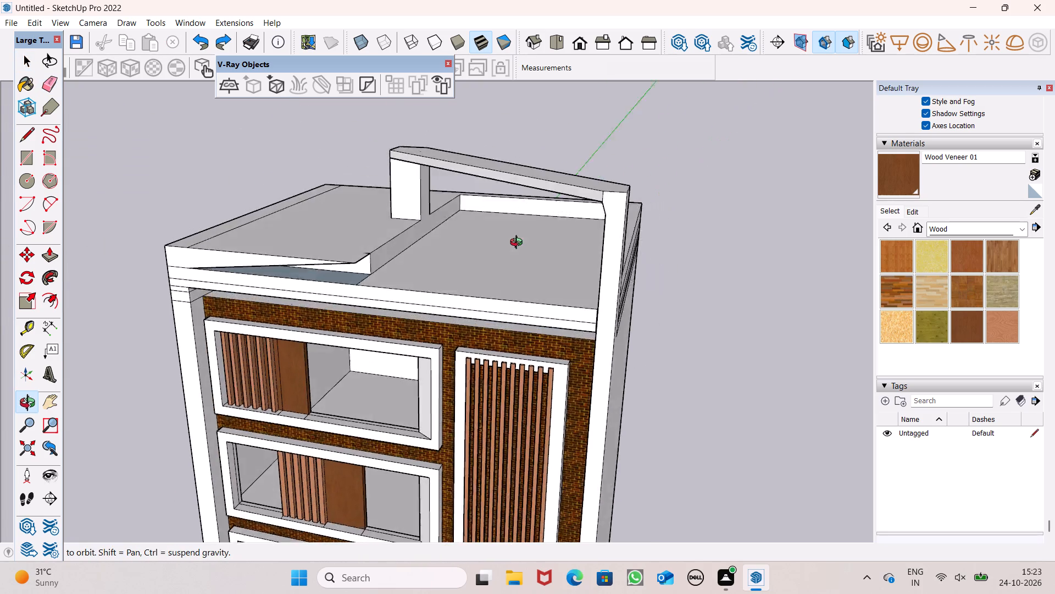
middle_click_drag(519, 244, 546, 216)
scroll(527, 223, "down", 9)
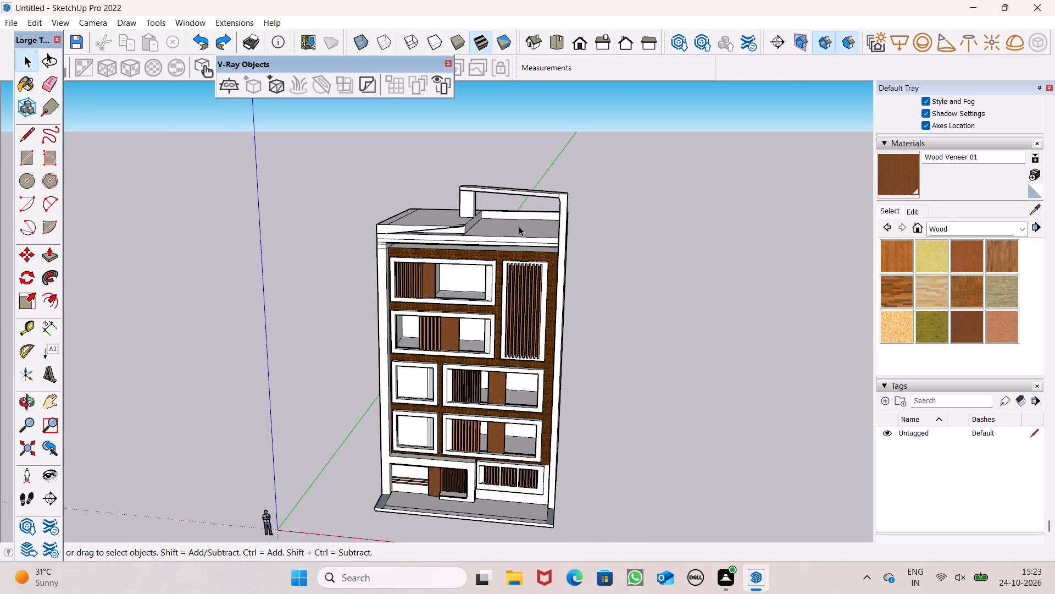
scroll(520, 223, "down", 3)
middle_click_drag(524, 262, 573, 248)
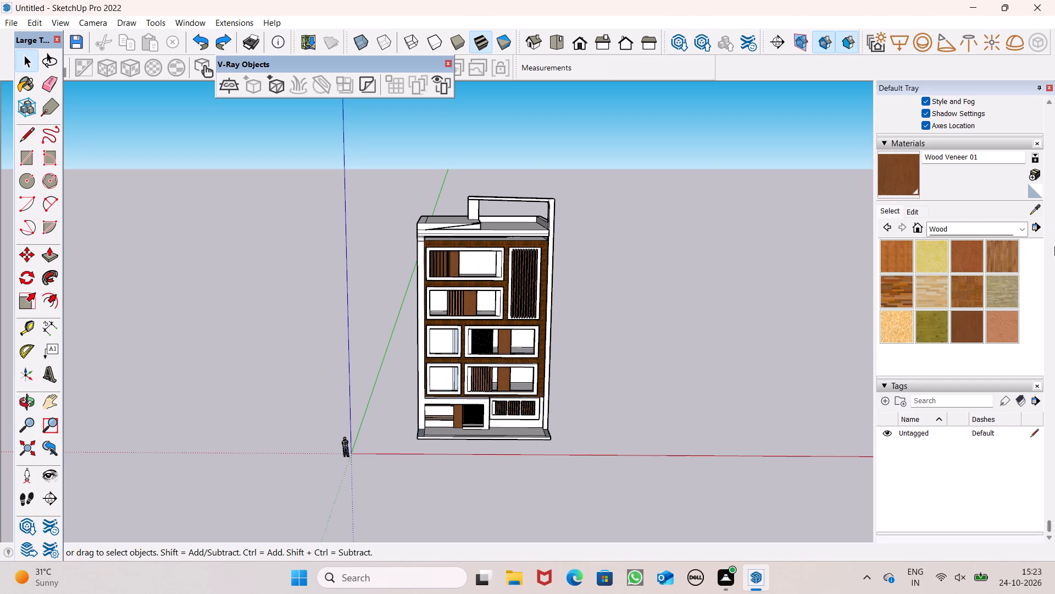
left_click(971, 226)
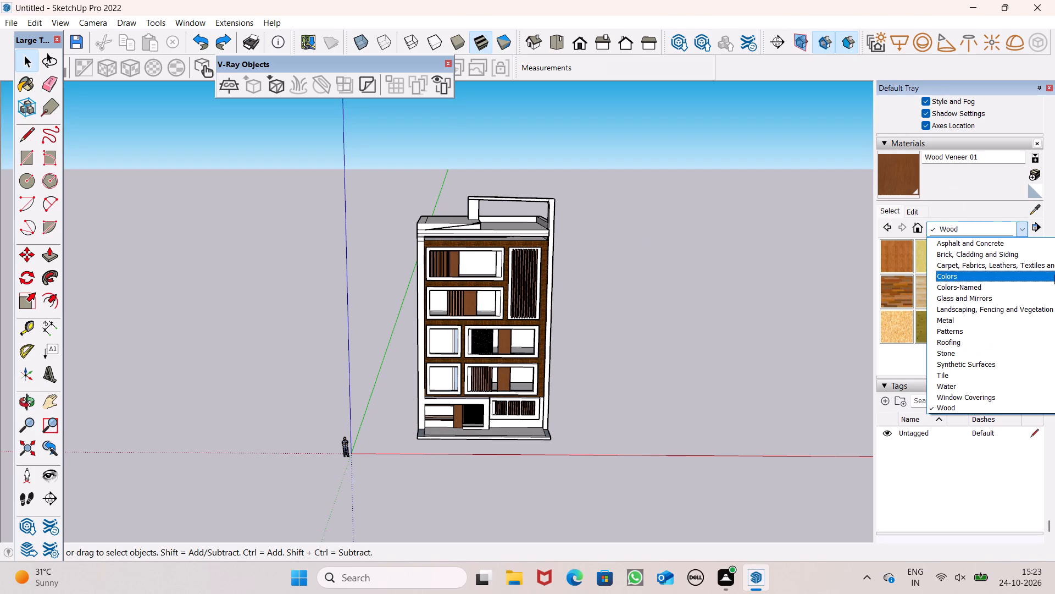
left_click(992, 358)
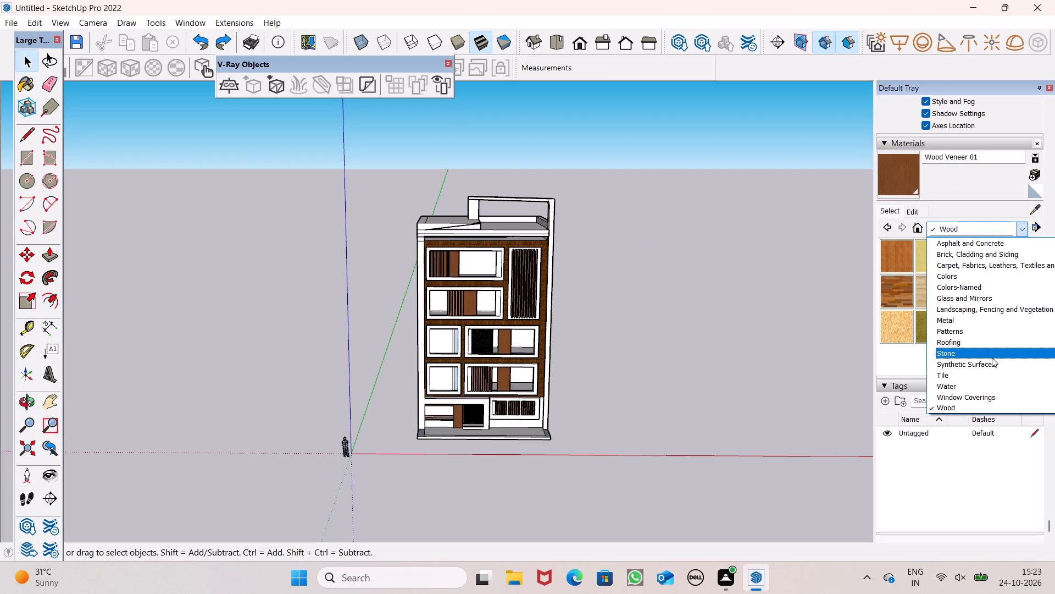
left_click(891, 266)
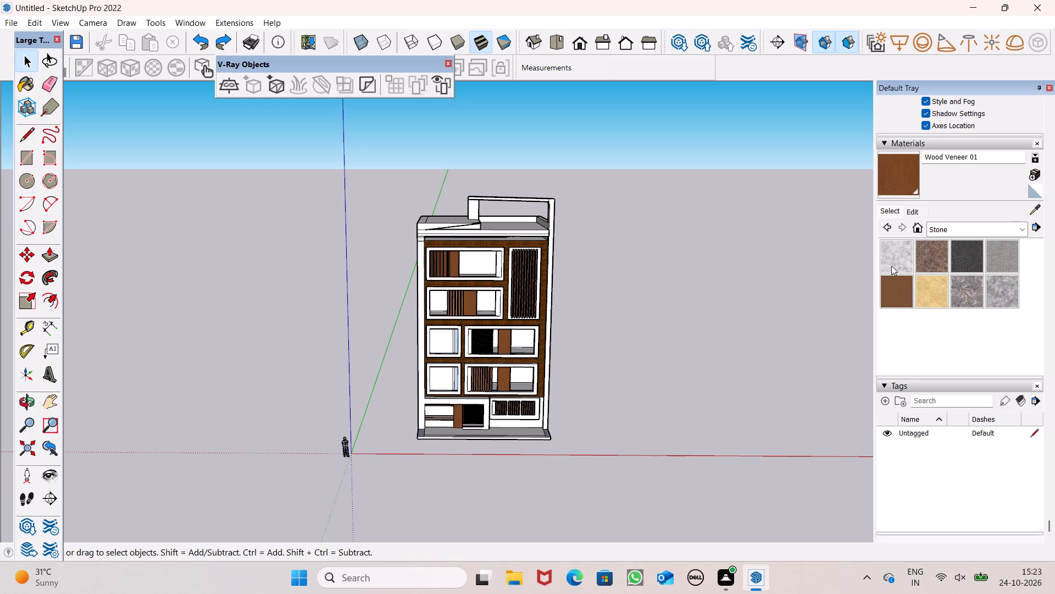
scroll(314, 471, "up", 5)
scroll(452, 371, "up", 6)
left_click(475, 353)
Paint the front face of the facade's opposite pillar with Carrera Marble.
scroll(473, 360, "down", 1)
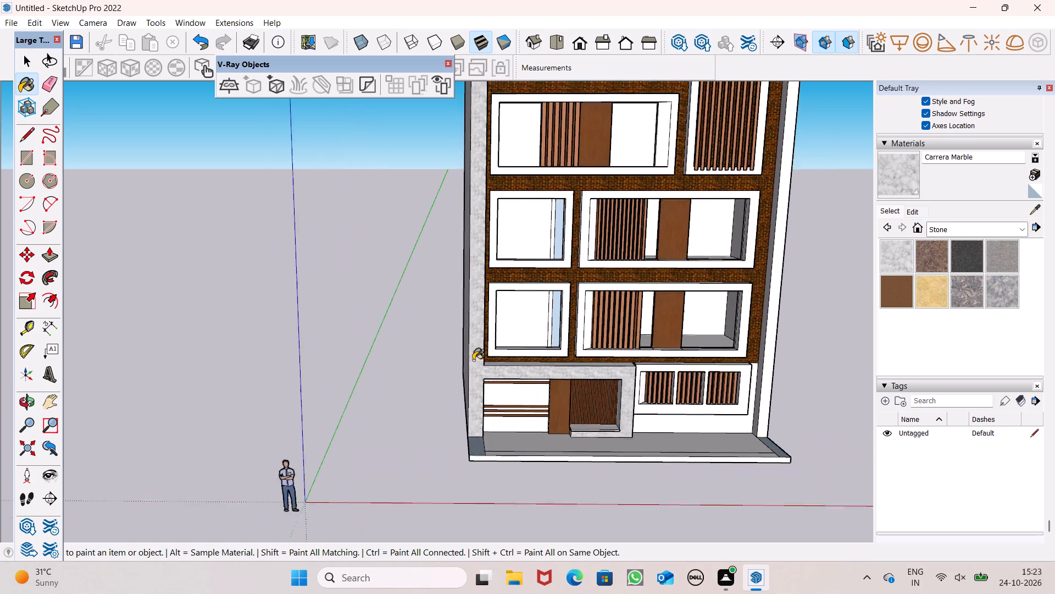
scroll(473, 360, "down", 4)
scroll(481, 353, "up", 6)
scroll(469, 331, "down", 2)
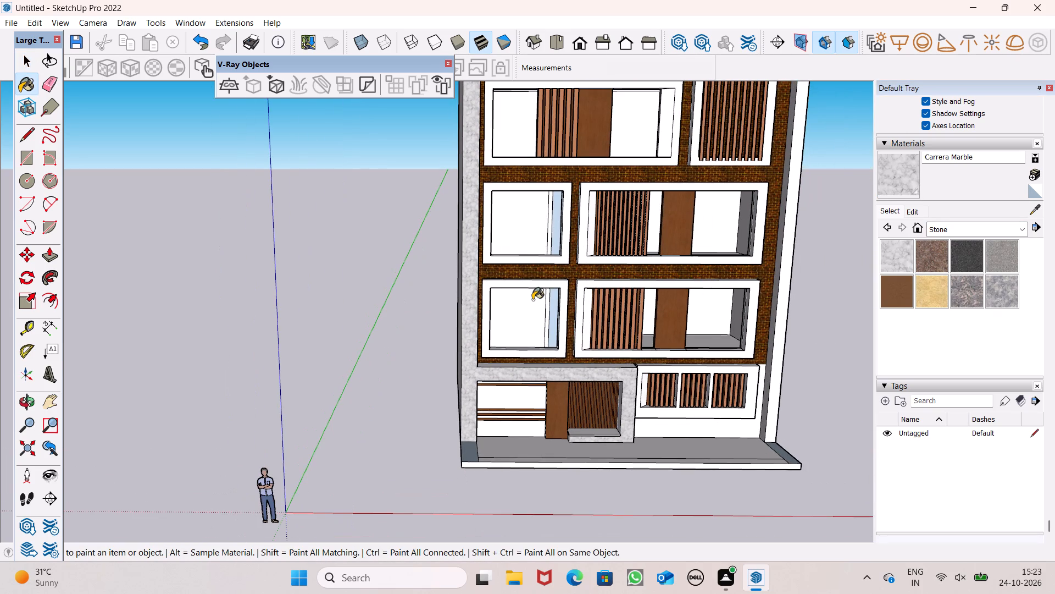
scroll(532, 299, "up", 9)
scroll(414, 387, "down", 6)
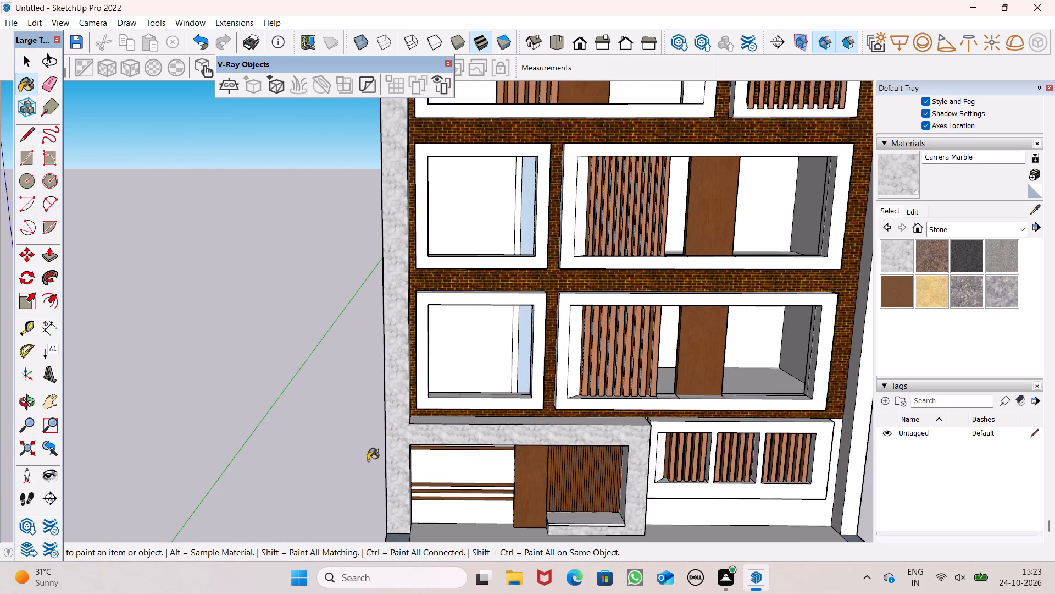
scroll(376, 433, "down", 6)
scroll(628, 455, "up", 4)
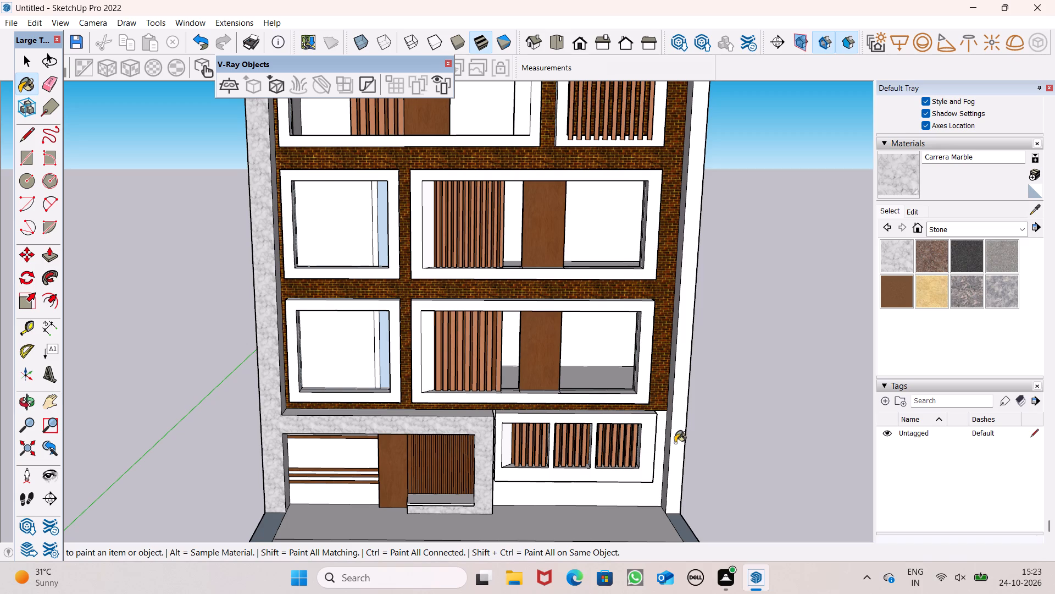
left_click(675, 443)
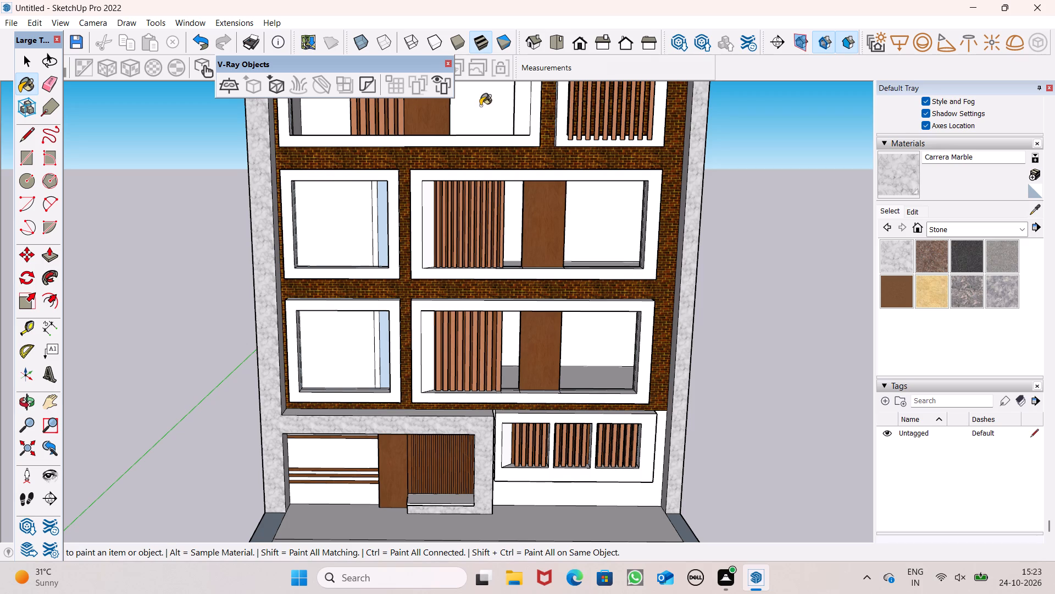
Paint the top and front edge of the rooftop canopy strip with Carrera Marble.
scroll(447, 277, "down", 7)
scroll(439, 361, "down", 2)
middle_click_drag(437, 338, 440, 512)
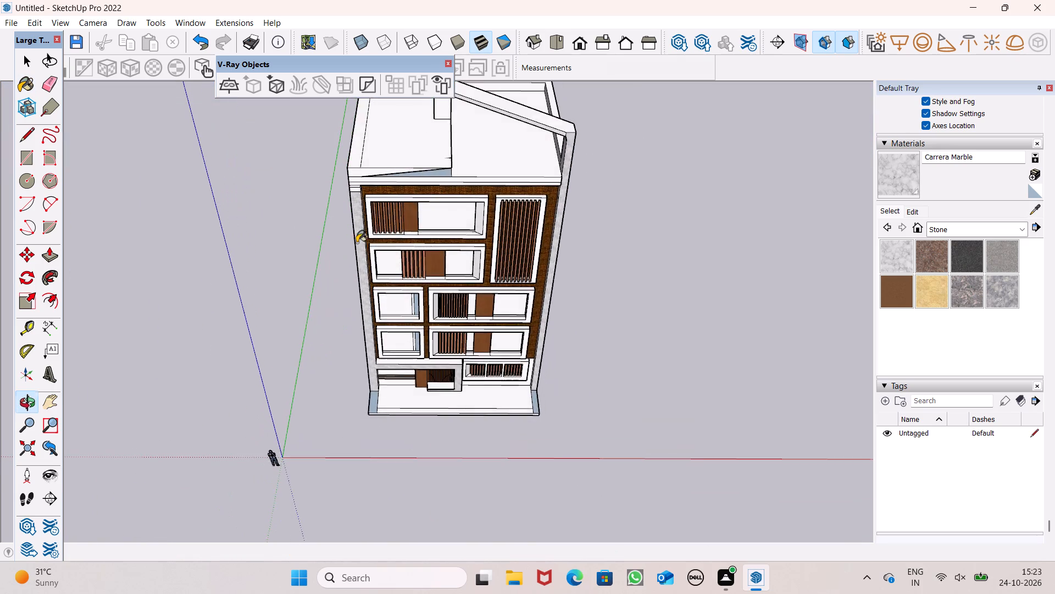
scroll(357, 243, "down", 6)
scroll(436, 176, "up", 13)
left_click(461, 181)
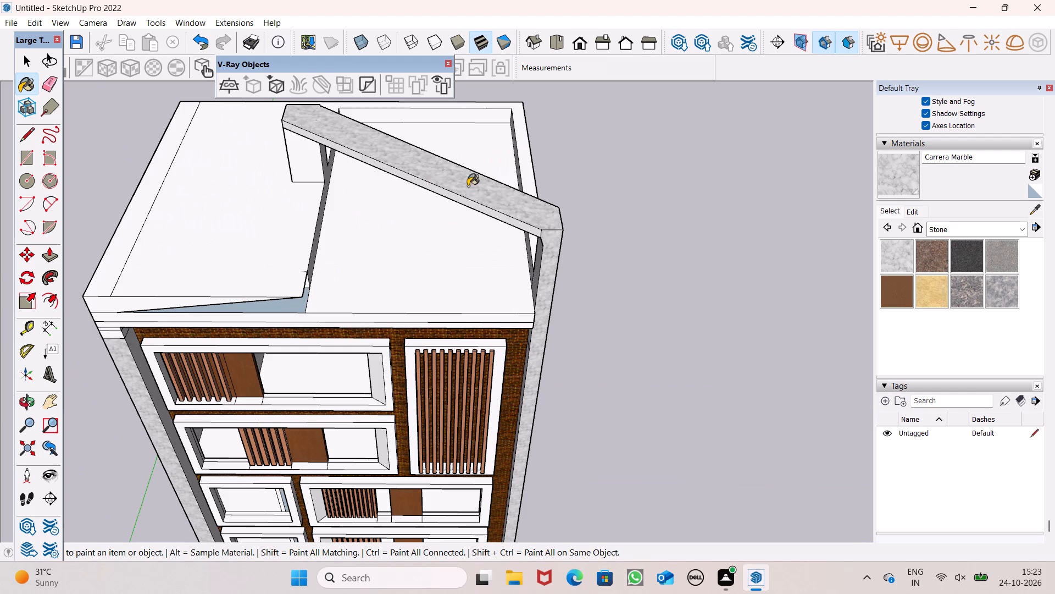
scroll(500, 213, "up", 7)
left_click(537, 233)
scroll(543, 226, "down", 7)
scroll(326, 140, "up", 6)
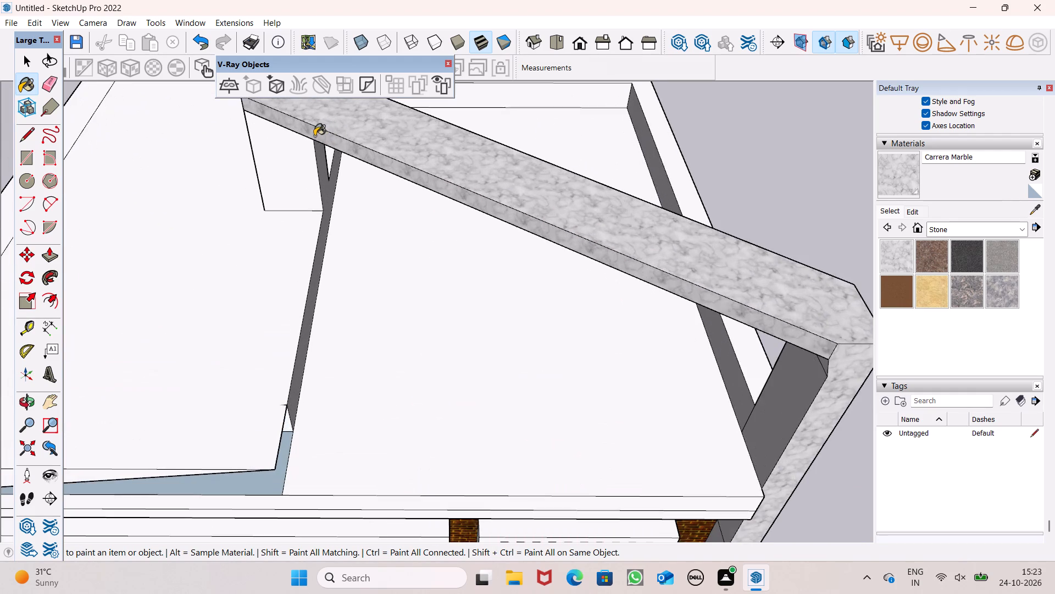
Paint the front face of the canopy's short rooftop post and both parts of its outer face with Carrera Marble.
left_click(284, 146)
scroll(293, 143, "down", 6)
middle_click_drag(292, 192, 676, 133)
scroll(676, 133, "up", 1)
scroll(190, 184, "up", 3)
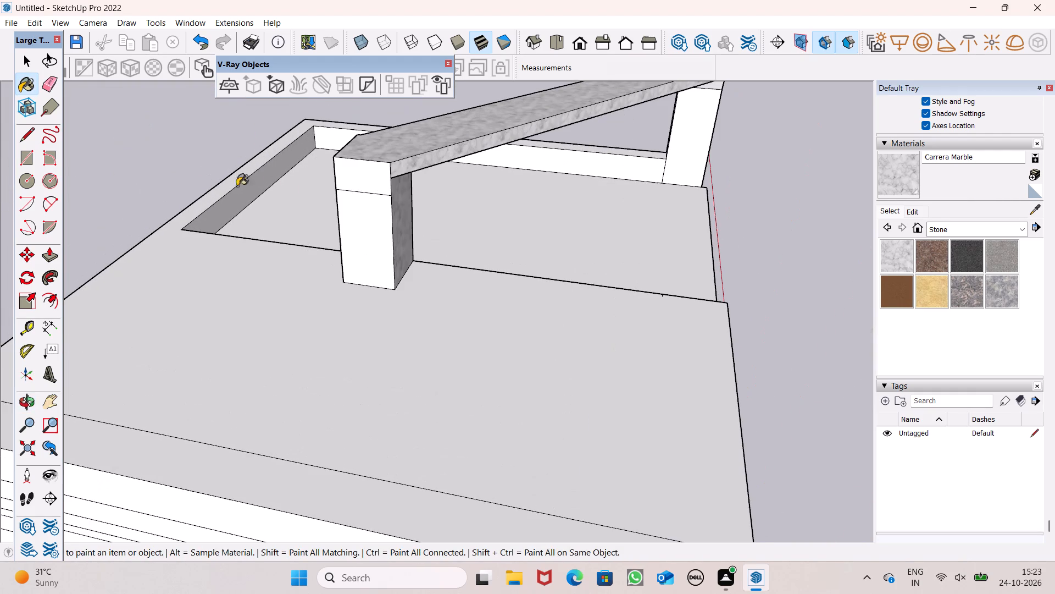
left_click(354, 180)
left_click(359, 203)
Paint the remaining faces of the short rooftop post and the adjoining roof step's side with Carrera Marble.
middle_click_drag(365, 230, 670, 211)
scroll(365, 230, "up", 1)
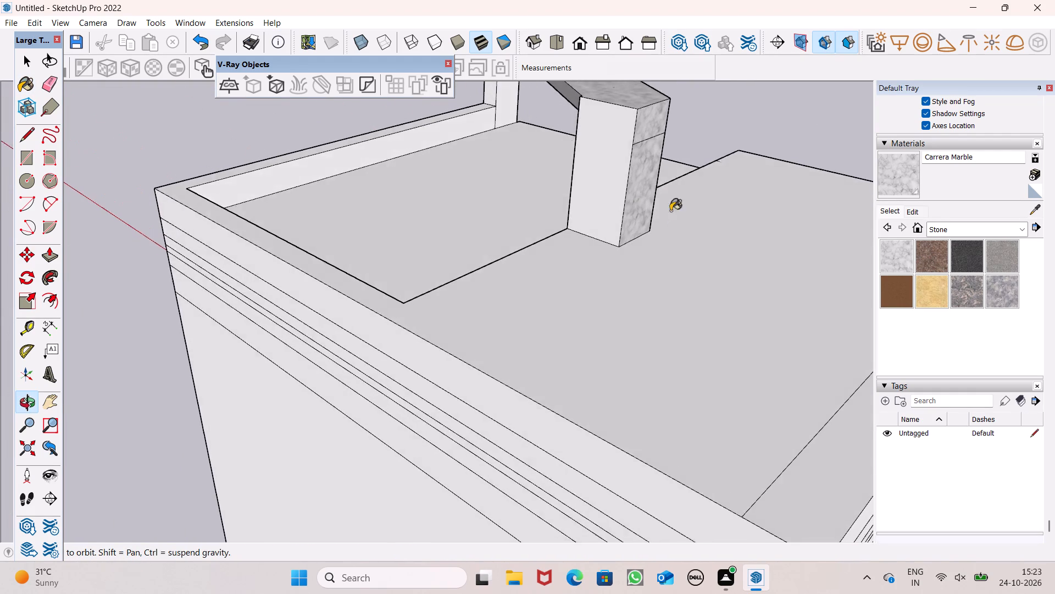
middle_click_drag(670, 211, 670, 215)
left_click(615, 136)
scroll(550, 159, "down", 4)
middle_click_drag(454, 248, 802, 255)
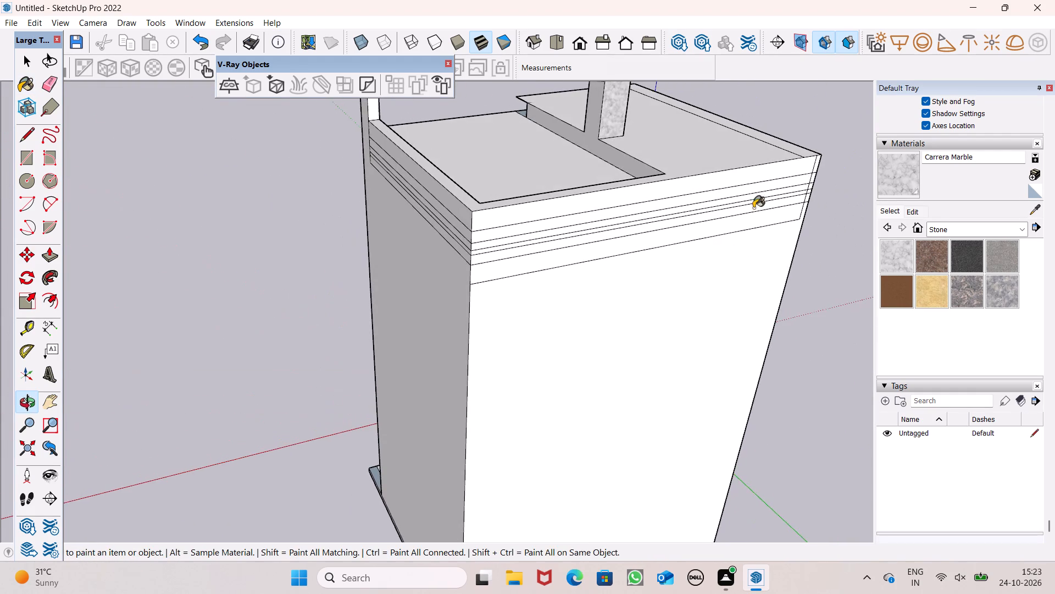
scroll(590, 110, "up", 5)
left_click(594, 116)
Paint the outer side of the tall facade post carrying the canopy with Carrera Marble.
scroll(535, 212, "down", 6)
middle_click_drag(507, 234, 700, 184)
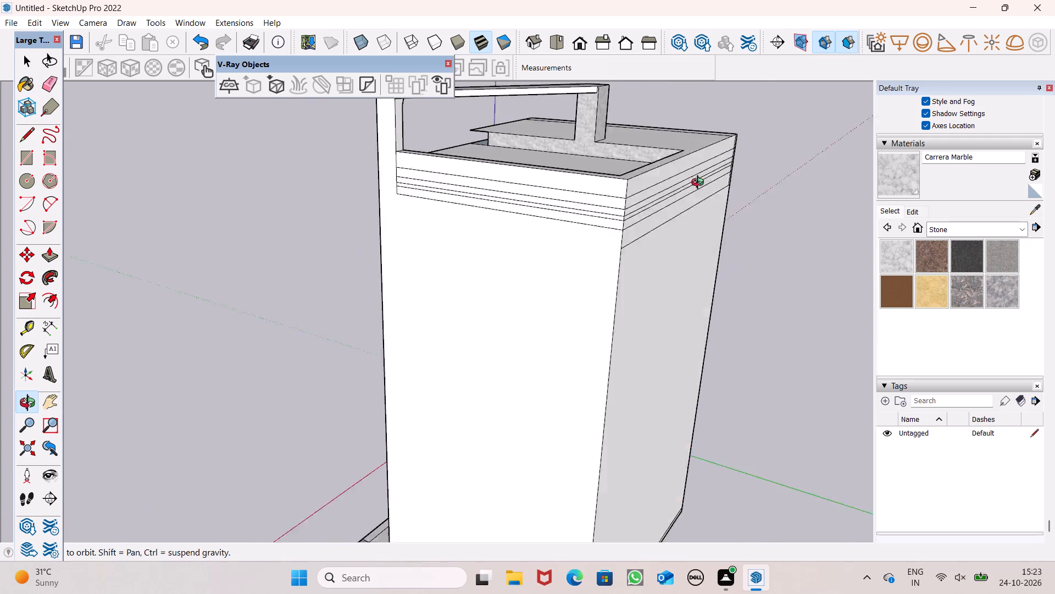
middle_click_drag(700, 184, 737, 177)
scroll(584, 152, "down", 4)
middle_click_drag(514, 161, 841, 73)
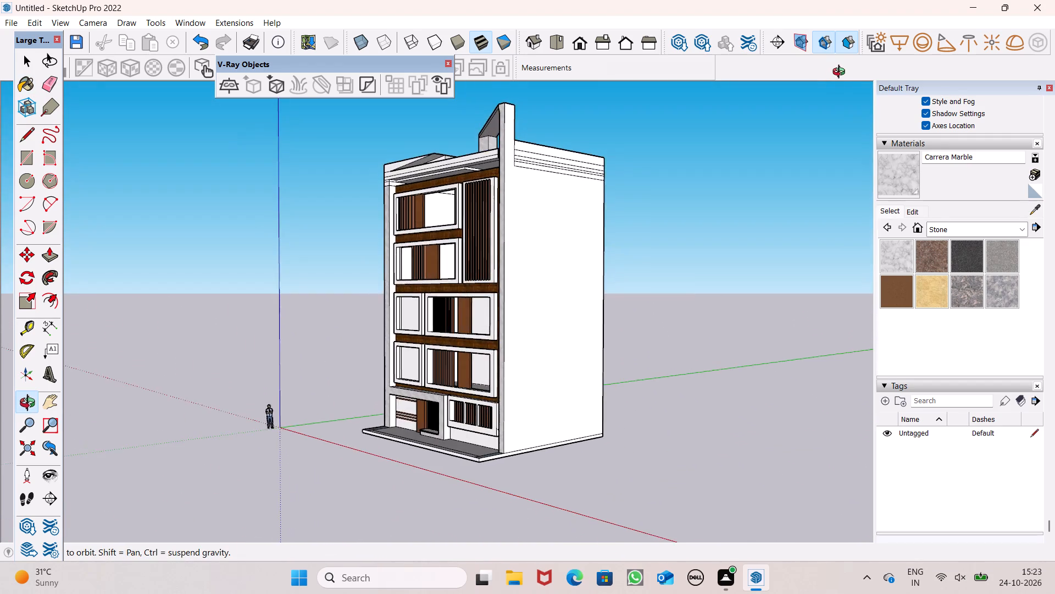
middle_click_drag(841, 73, 949, 0)
scroll(624, 80, "up", 6)
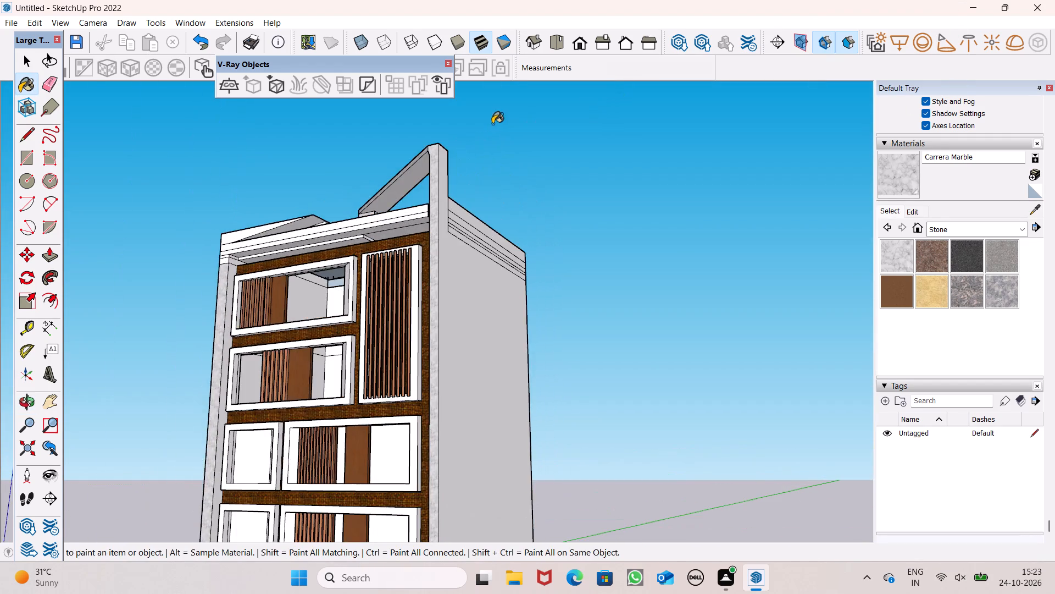
scroll(495, 131, "down", 3)
scroll(273, 126, "up", 5)
scroll(497, 165, "up", 5)
left_click(516, 187)
Paint the front faces of the roof parapet, the slab bands and the pillar's top sections with Carrera Marble.
scroll(495, 144, "down", 3)
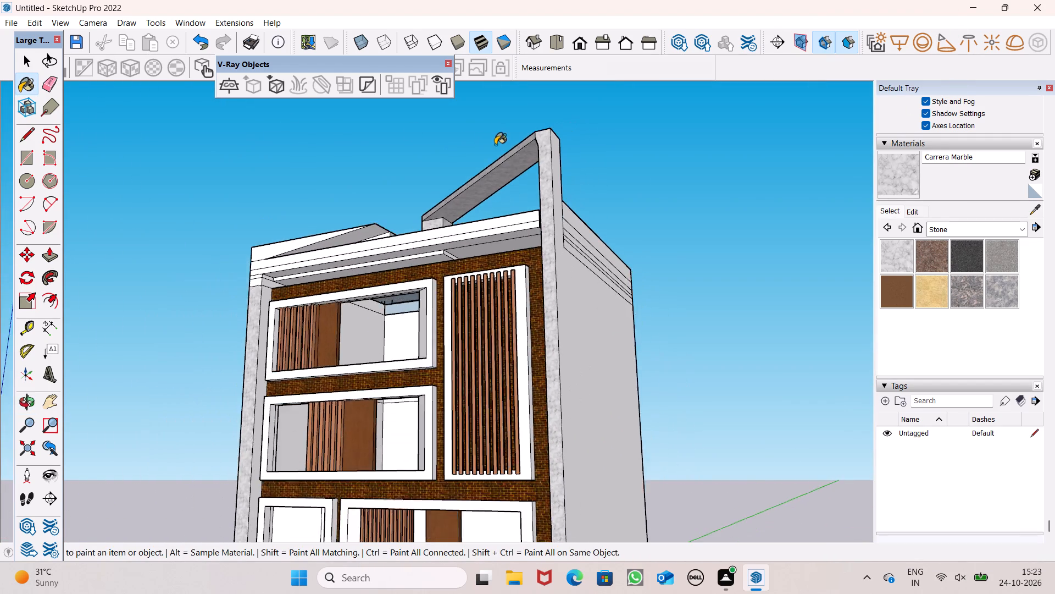
scroll(495, 145, "down", 6)
middle_click_drag(510, 182, 470, 378)
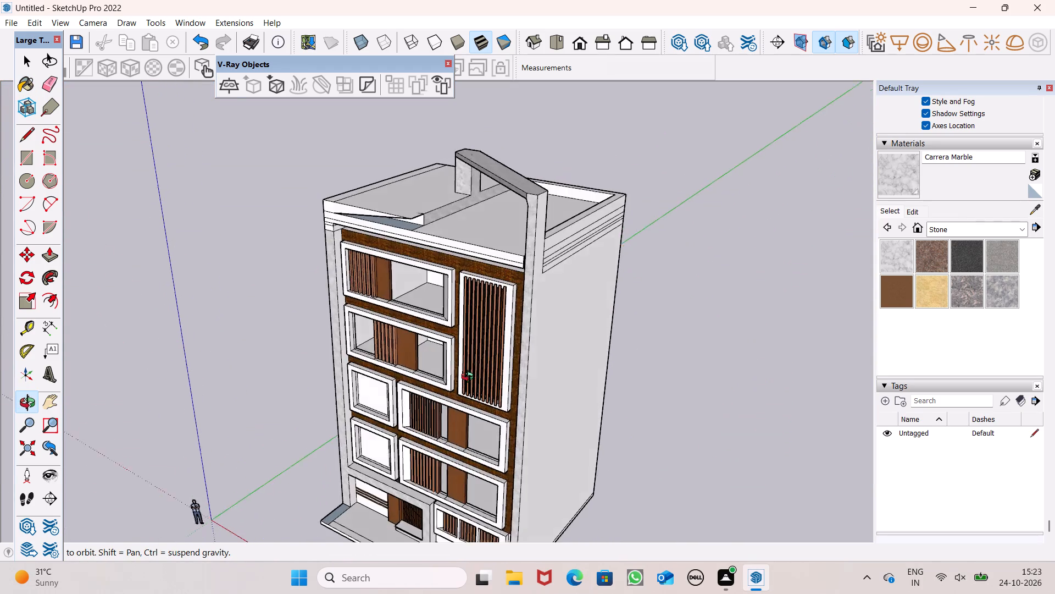
middle_click_drag(470, 378, 655, 302)
scroll(455, 283, "up", 6)
scroll(258, 198, "up", 3)
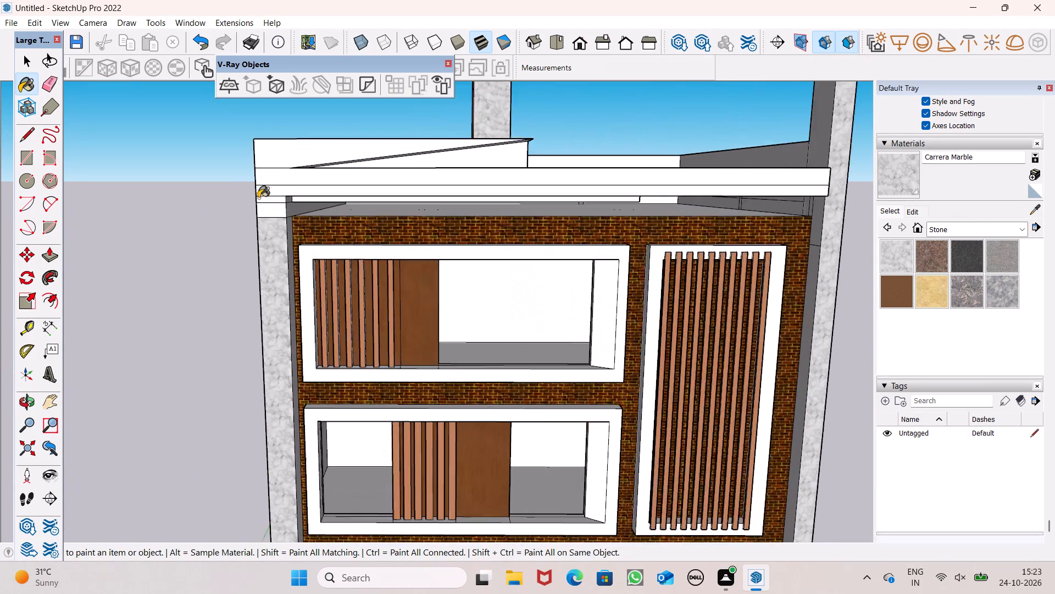
scroll(258, 198, "up", 4)
left_click(268, 120)
left_click(282, 139)
left_click(282, 144)
left_click(280, 152)
left_click(279, 170)
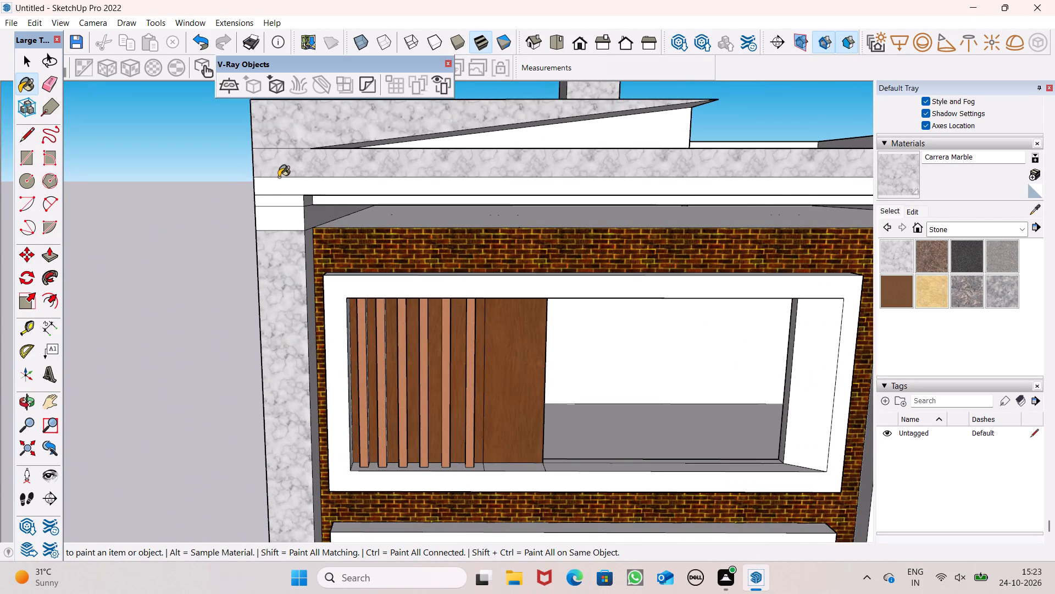
left_click_drag(279, 177, 279, 200)
left_click(281, 191)
left_click_drag(281, 191, 282, 197)
left_click(279, 215)
Paint the white front face of the raised roof section behind the sloped parapet with Carrera Marble.
scroll(277, 172, "down", 5)
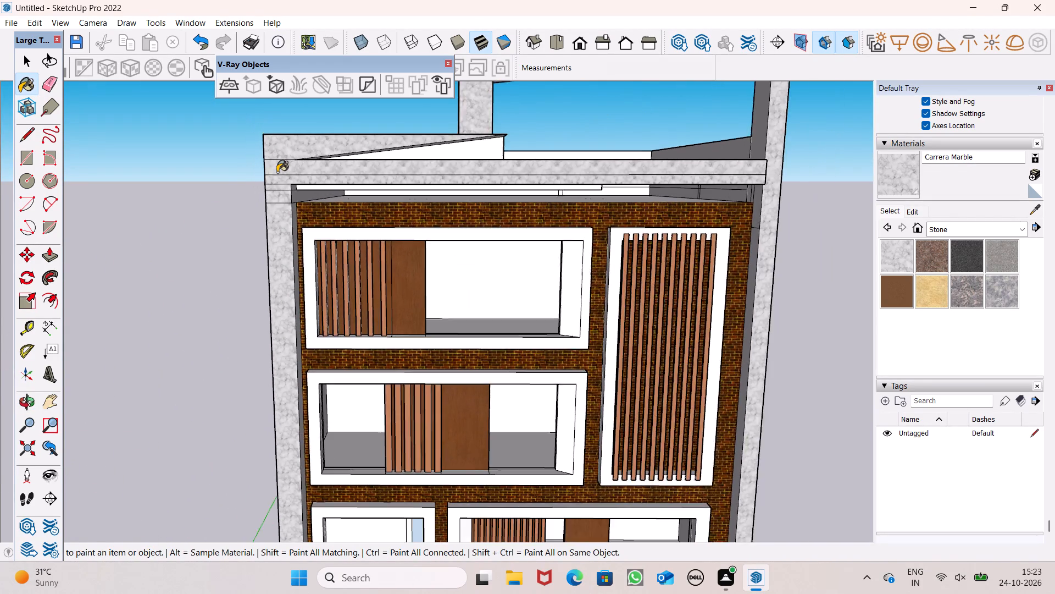
scroll(277, 172, "down", 6)
scroll(408, 220, "up", 4)
scroll(404, 159, "down", 1)
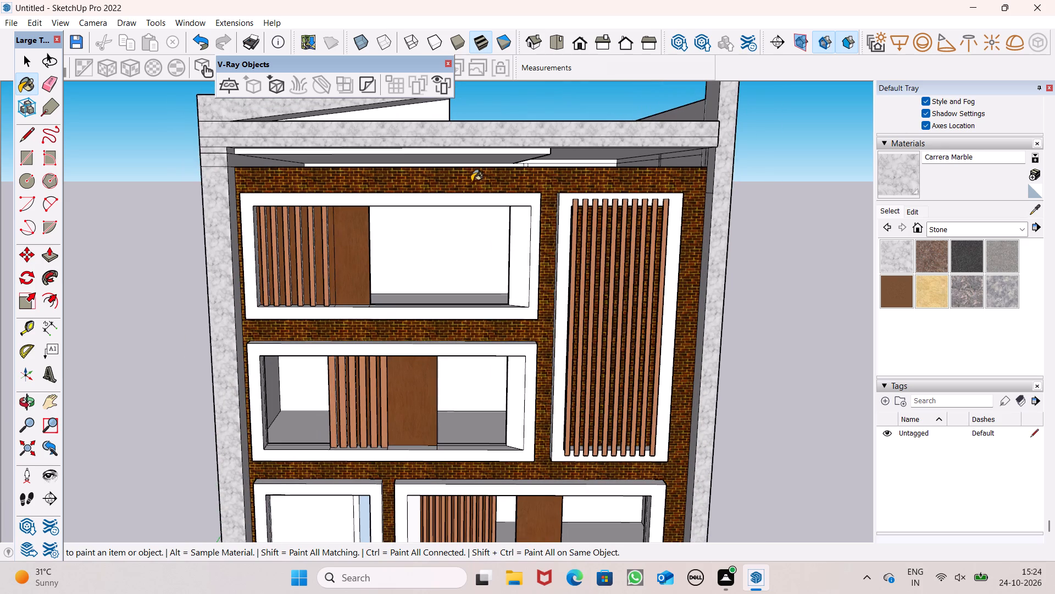
scroll(472, 179, "down", 2)
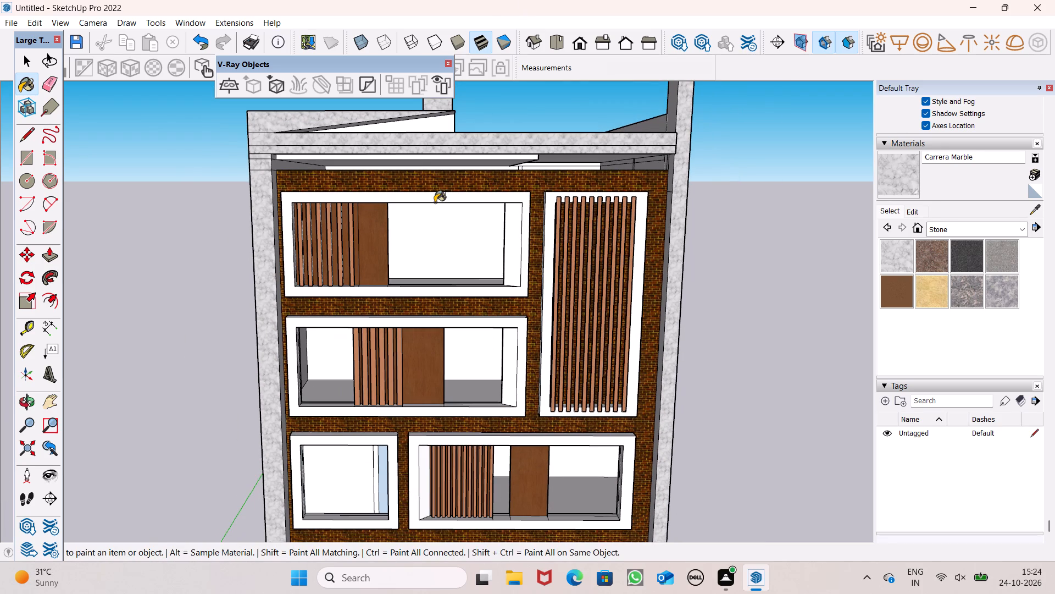
scroll(412, 164, "up", 5)
left_click(471, 101)
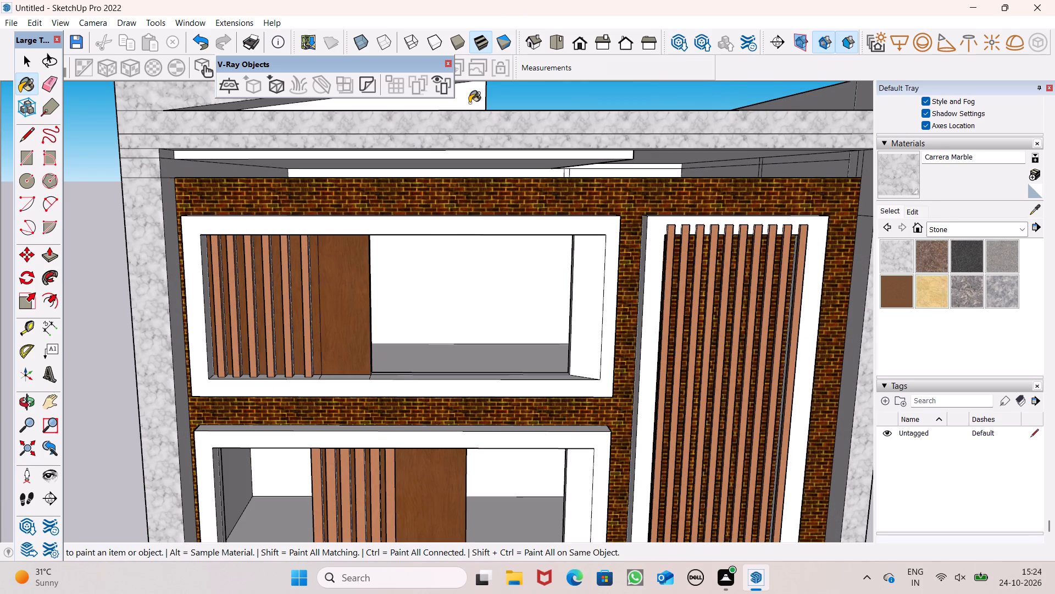
Paint the sloped underside of the raised roof wedge with Carrera Marble.
scroll(425, 240, "down", 5)
middle_click_drag(417, 251, 302, 305)
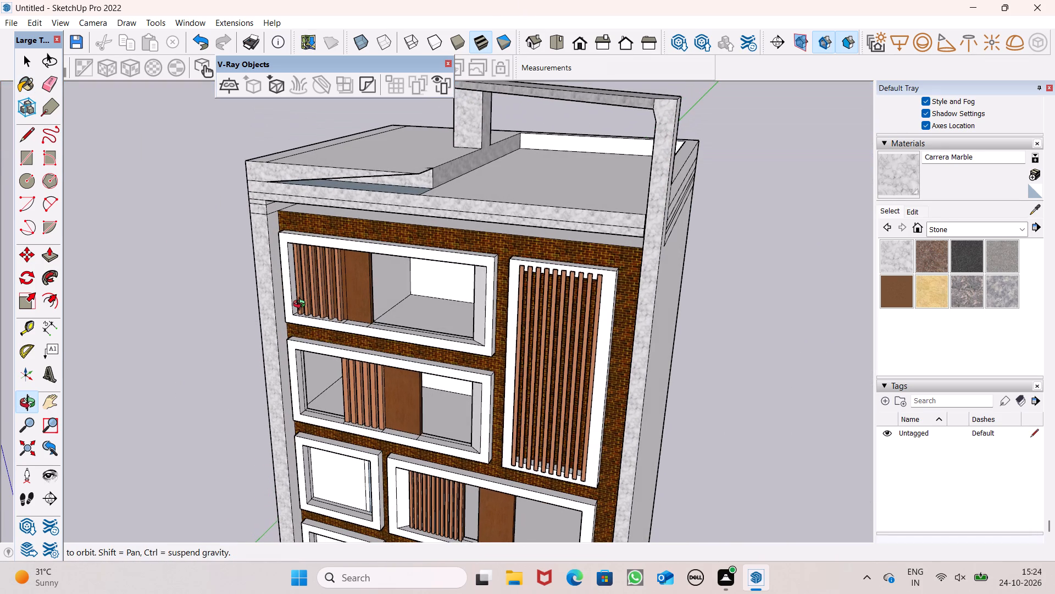
middle_click_drag(302, 305, 358, 309)
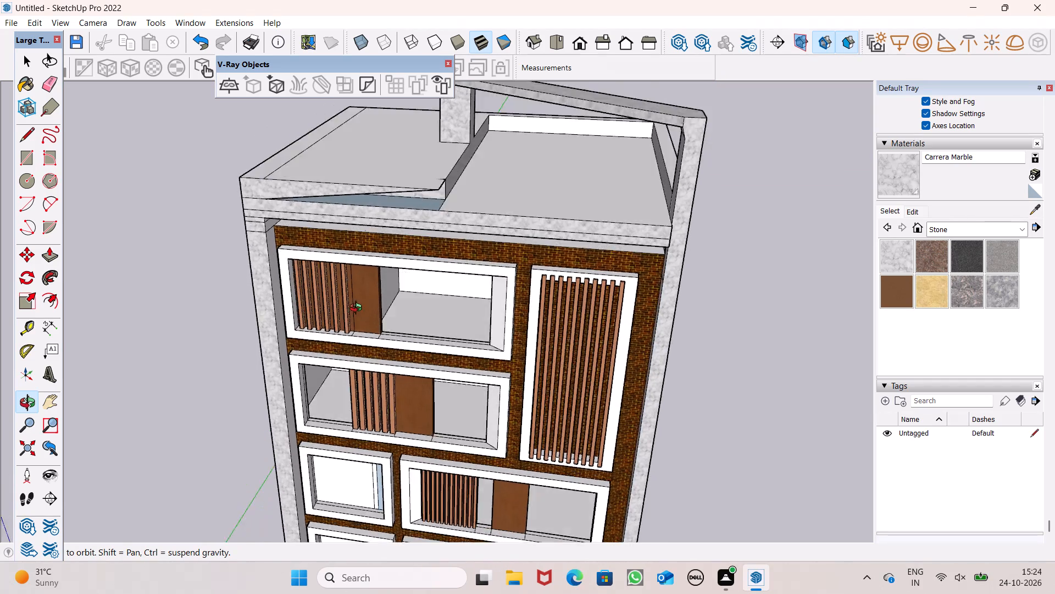
middle_click_drag(358, 309, 332, 185)
scroll(388, 180, "up", 6)
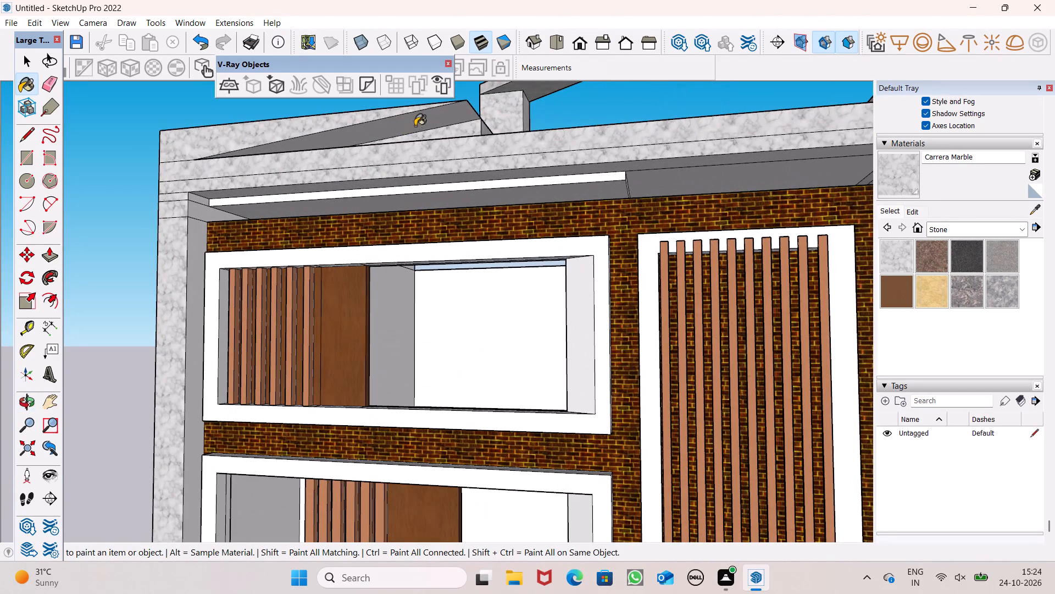
left_click(415, 126)
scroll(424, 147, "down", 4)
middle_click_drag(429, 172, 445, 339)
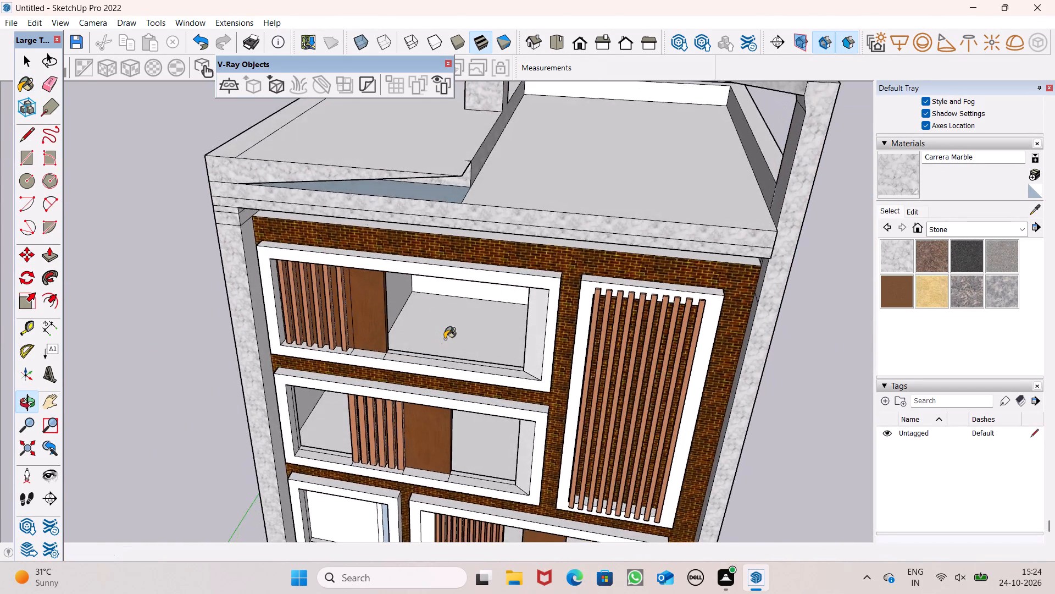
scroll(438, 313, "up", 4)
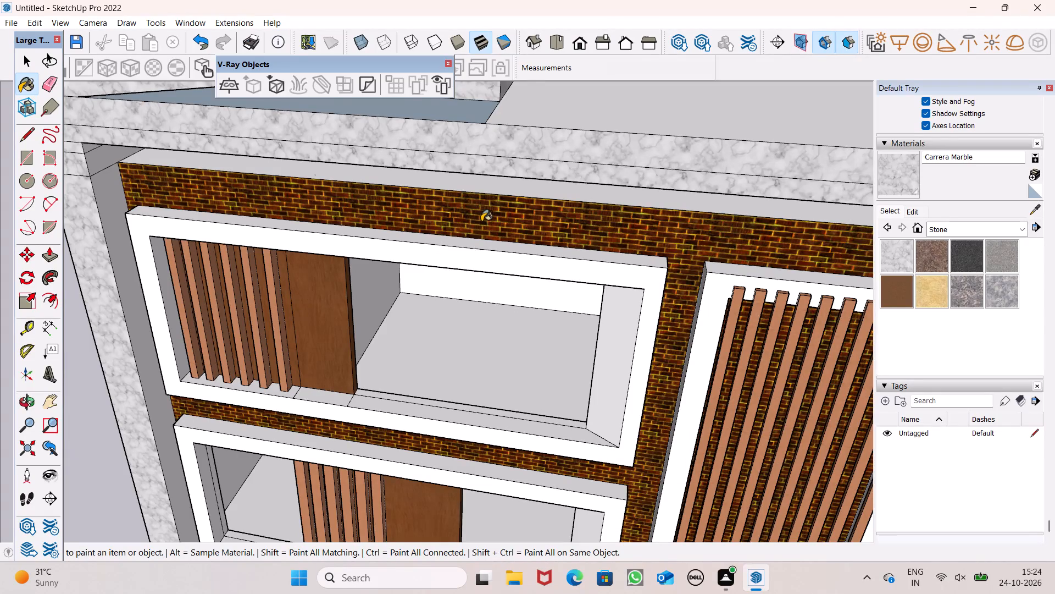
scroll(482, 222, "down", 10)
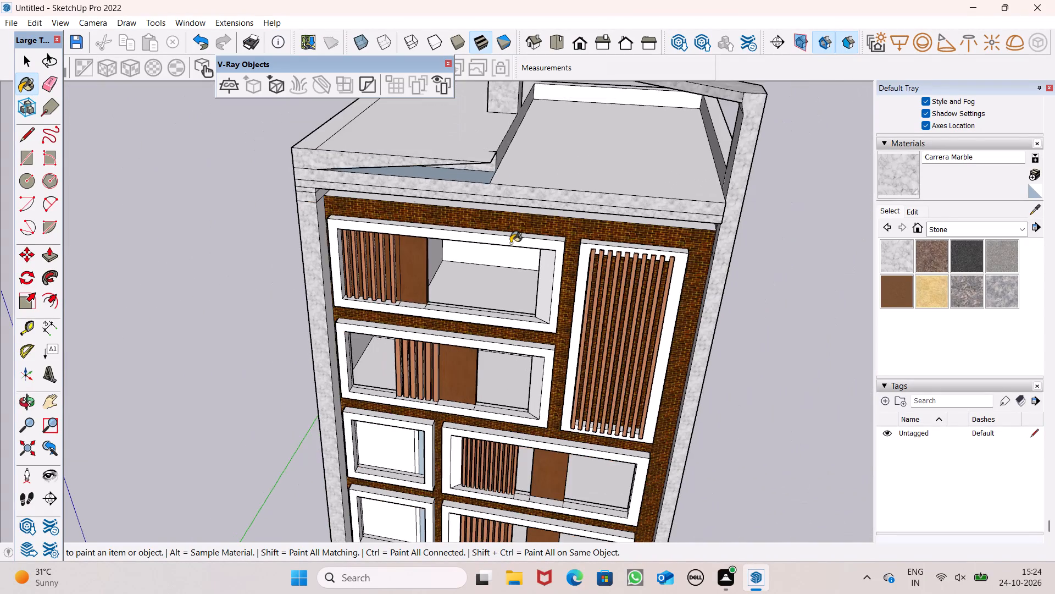
Paint the front face and inner right jamb of the top-floor slatted window's frame with Carrera Marble.
scroll(524, 252, "down", 7)
scroll(490, 358, "up", 5)
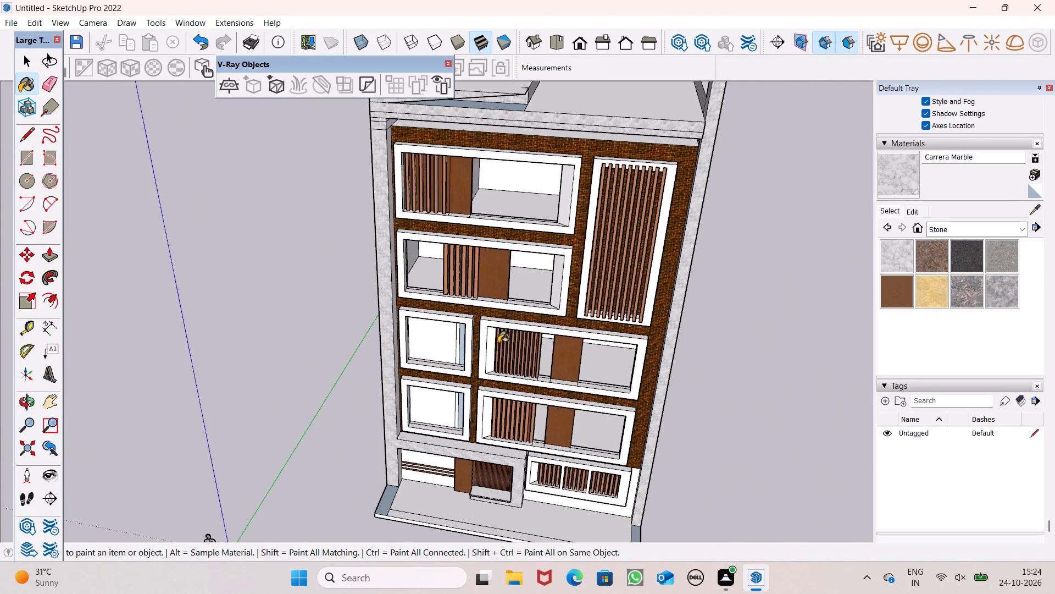
scroll(420, 293, "up", 6)
scroll(362, 155, "up", 5)
left_click(378, 135)
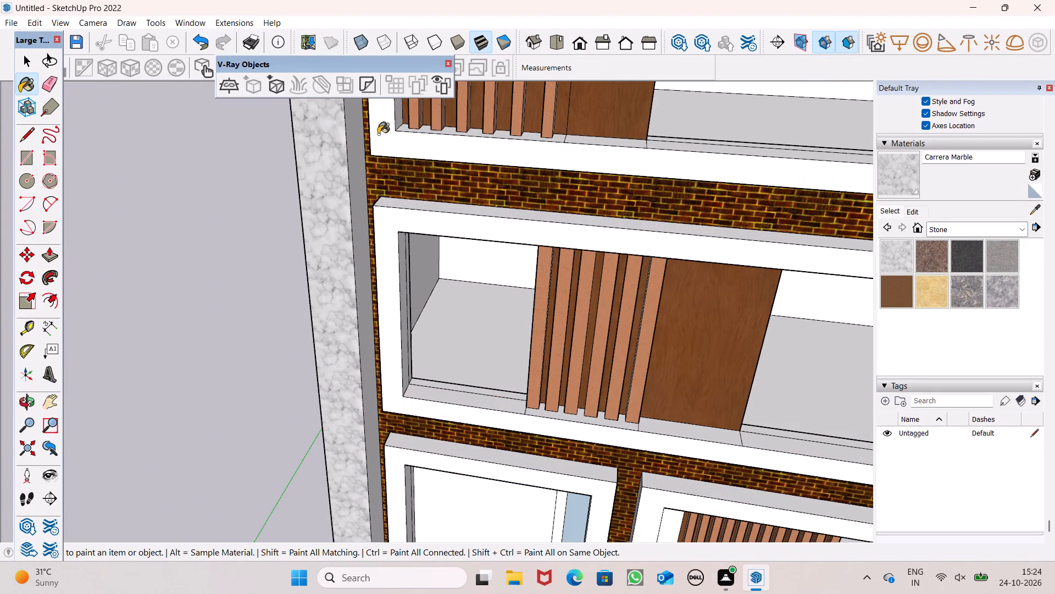
scroll(383, 208, "down", 12)
scroll(519, 157, "up", 6)
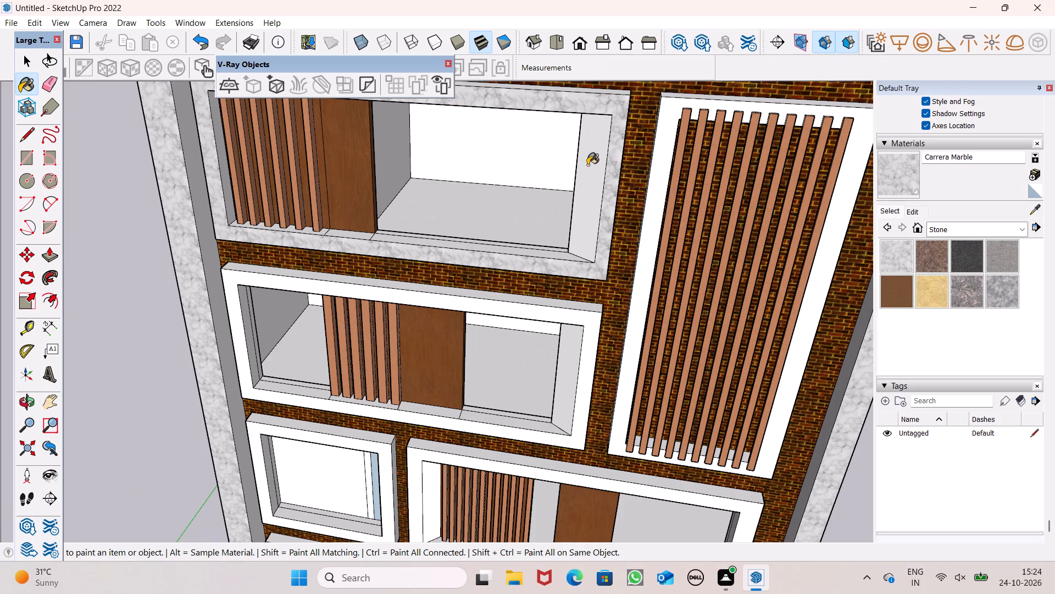
left_click(587, 165)
middle_click_drag(556, 252, 545, 312)
scroll(545, 312, "up", 1)
scroll(497, 260, "up", 5)
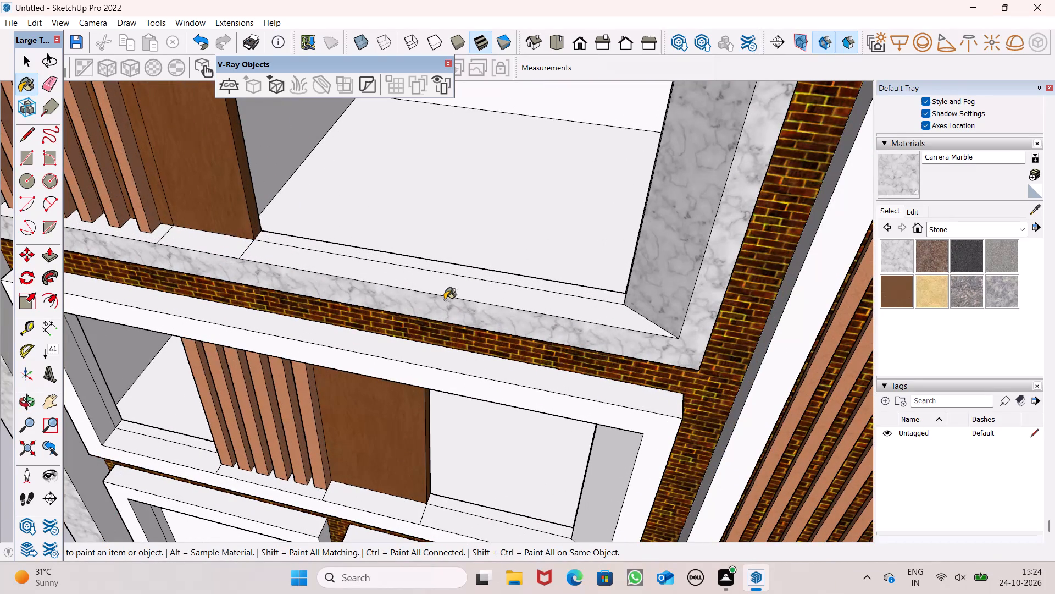
left_click(445, 300)
Erase the short dividing lines across the top-floor window's sill, undoing any erasure that removes the surrounding faces.
left_click(46, 83)
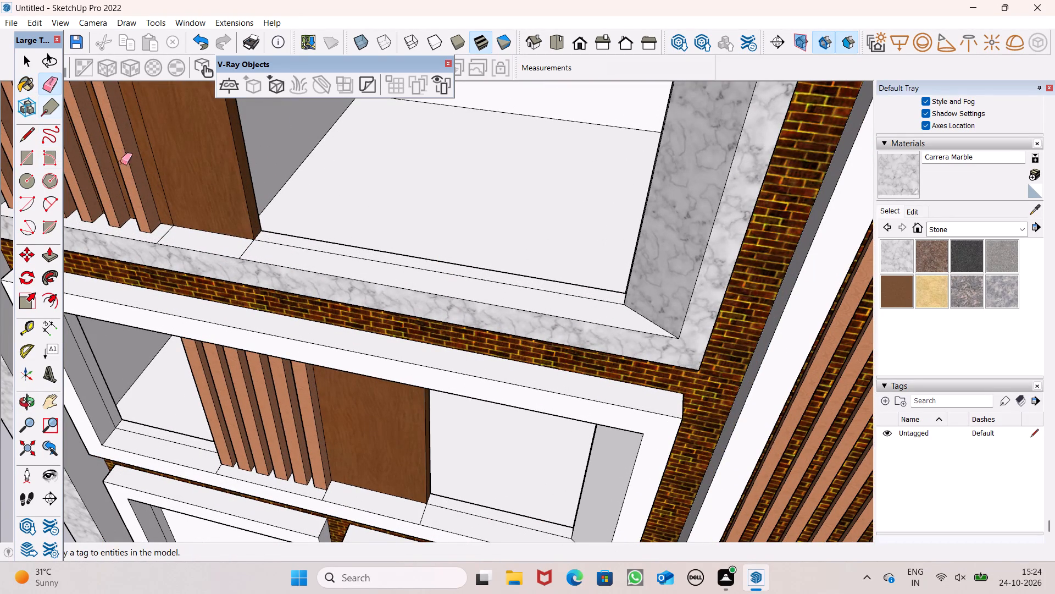
scroll(171, 210, "up", 4)
left_click_drag(162, 243, 165, 249)
left_click_drag(231, 263, 296, 269)
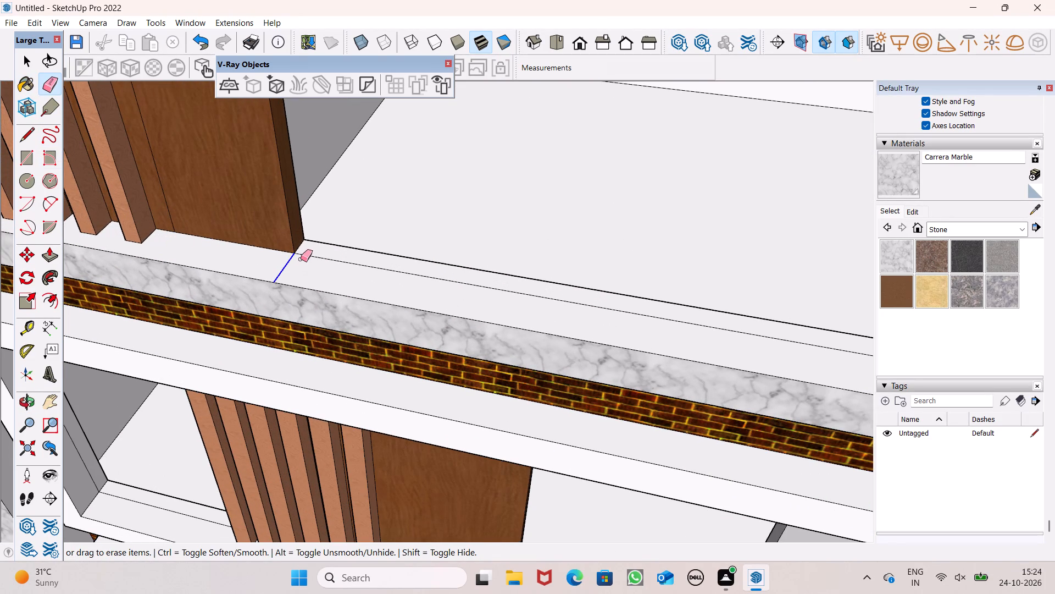
left_click(303, 257)
left_click(405, 270)
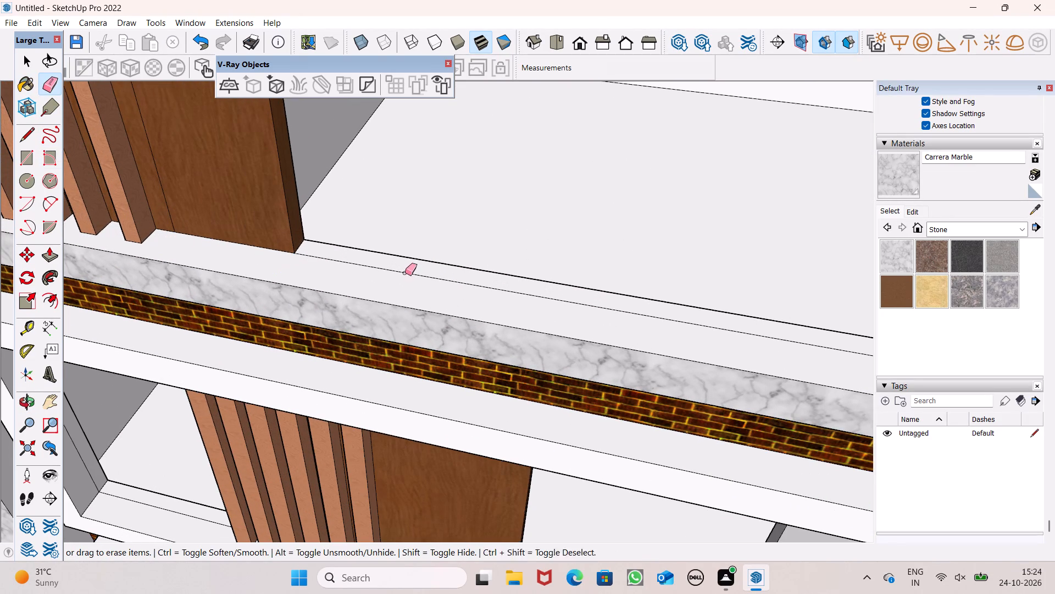
key("ctrl+z")
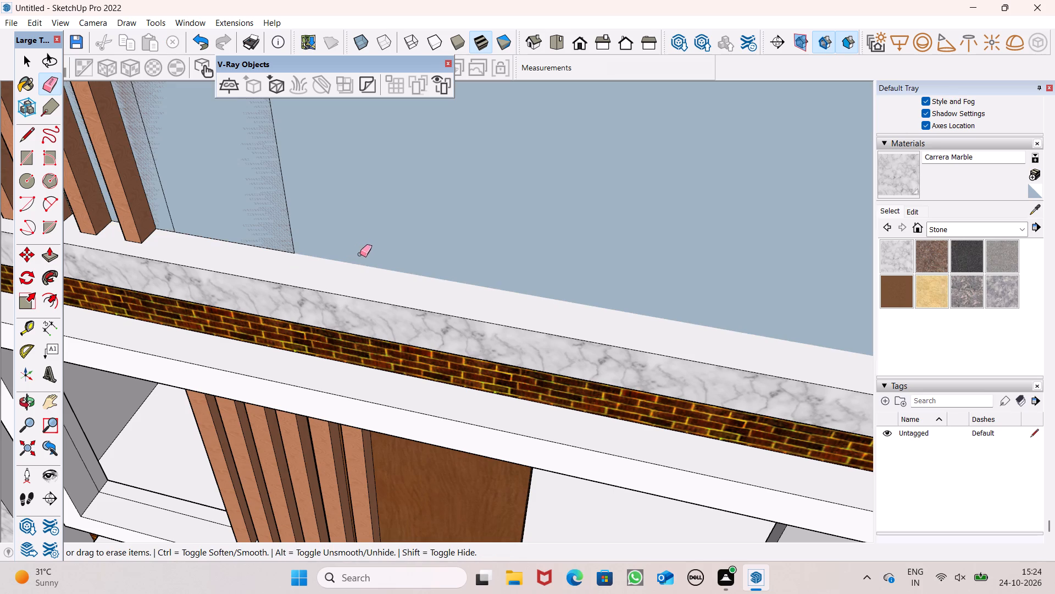
left_click_drag(360, 265, 360, 272)
key("ctrl+z")
Paint the top-floor window's sill and inner left jamb with Carrera Marble.
left_click(909, 255)
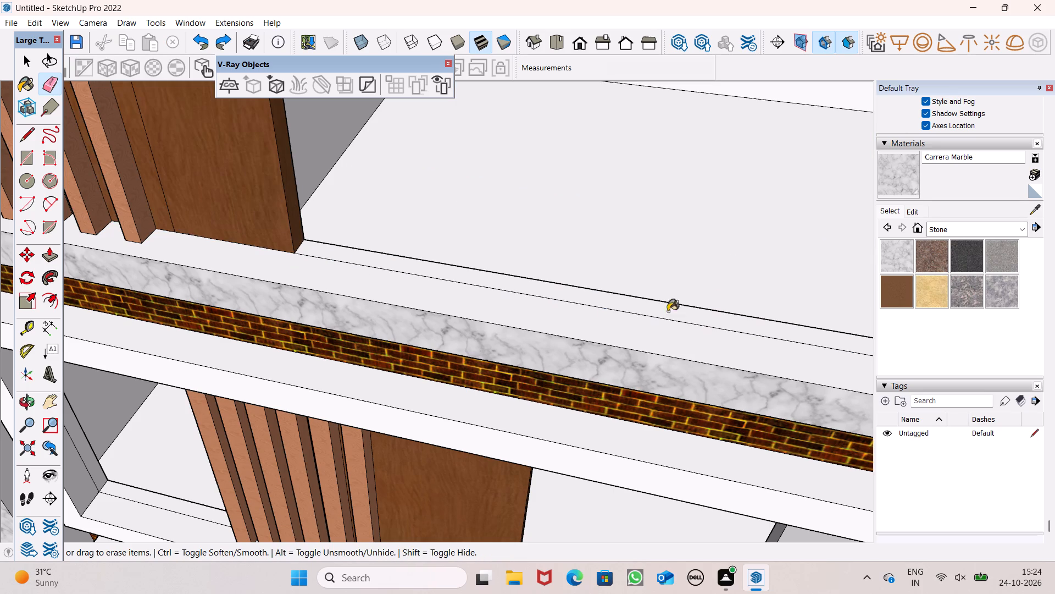
left_click(501, 331)
left_click(508, 318)
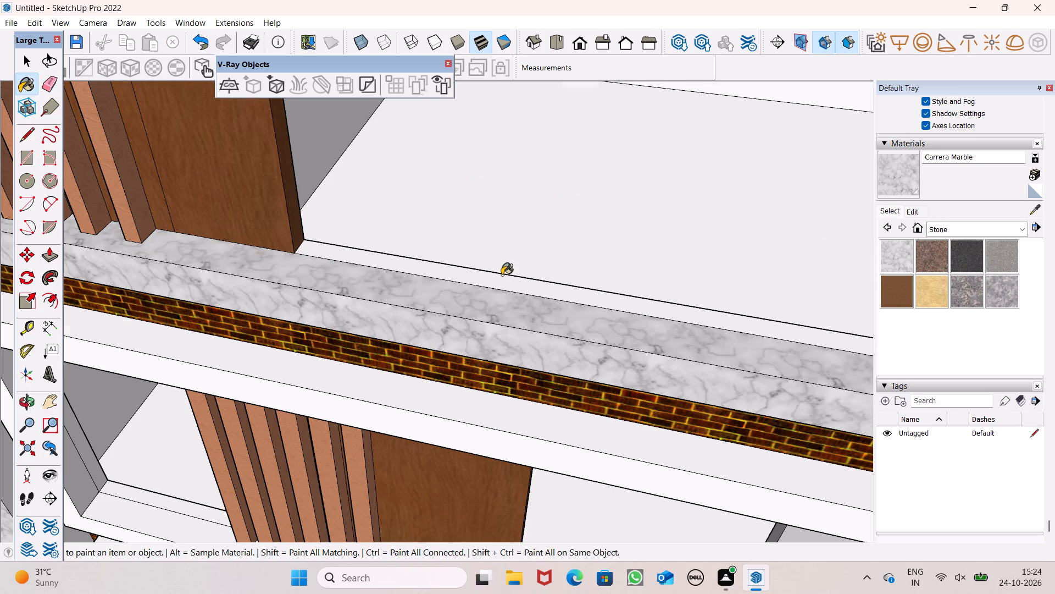
scroll(502, 275, "down", 13)
scroll(549, 183, "down", 4)
scroll(483, 219, "up", 7)
middle_click_drag(476, 211, 466, 199)
scroll(381, 156, "up", 6)
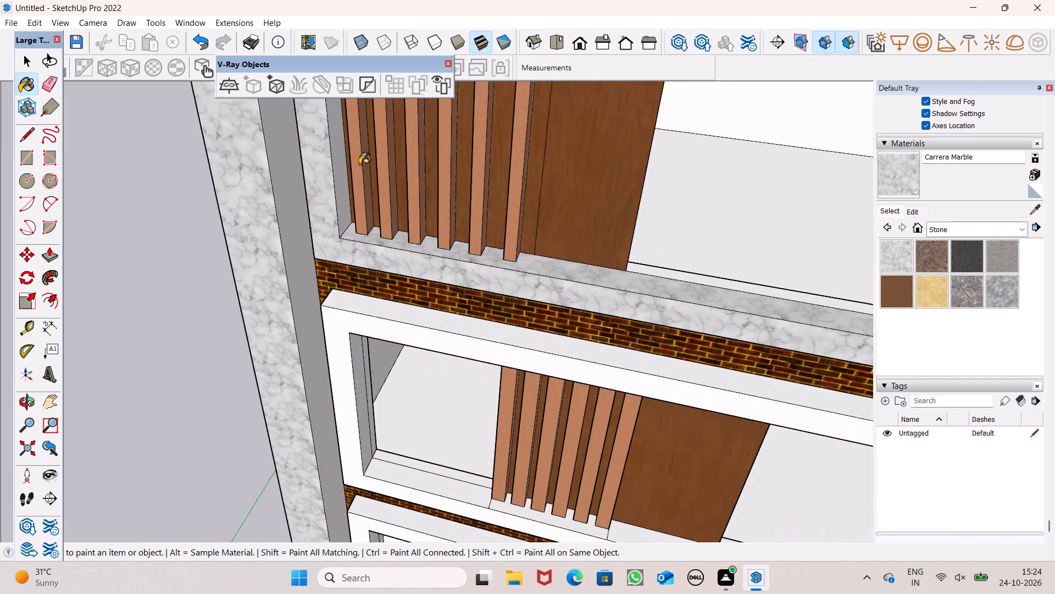
left_click(336, 183)
Paint the top and front faces, inner left jamb and left sill section of the next window frame down with Carrera Marble.
left_click(354, 306)
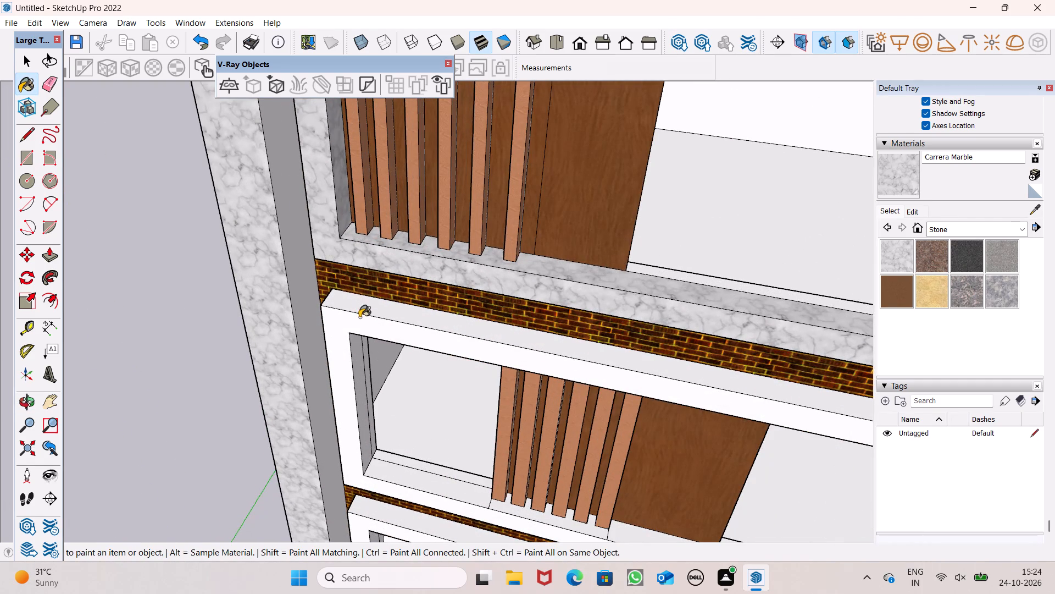
left_click(359, 317)
scroll(364, 296, "down", 6)
scroll(352, 406, "up", 6)
left_click(379, 398)
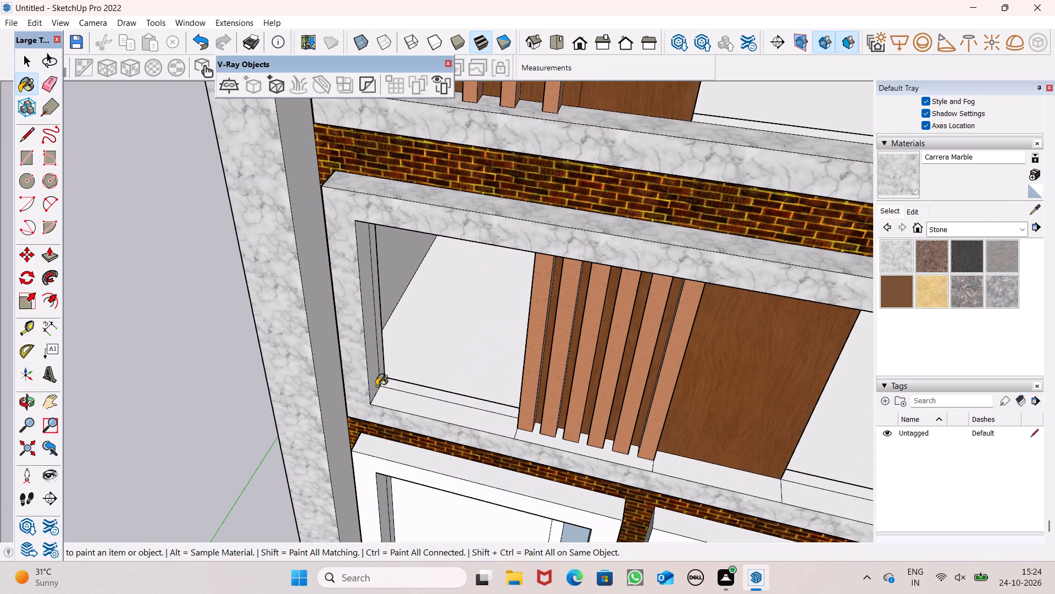
left_click(376, 386)
Paint the second window's remaining sill sections, below the slats, wood panel and opening, and its right jamb with Carrera Marble.
scroll(320, 262, "down", 7)
scroll(462, 320, "up", 5)
scroll(540, 409, "up", 5)
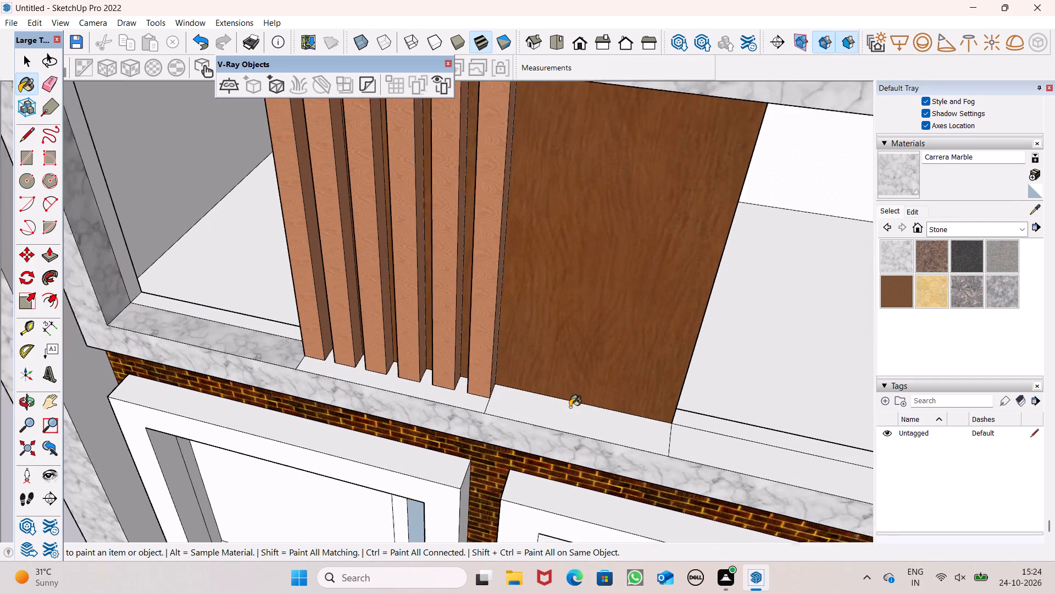
scroll(570, 407, "up", 1)
left_click(545, 418)
left_click_drag(457, 404, 463, 399)
left_click_drag(715, 453, 705, 453)
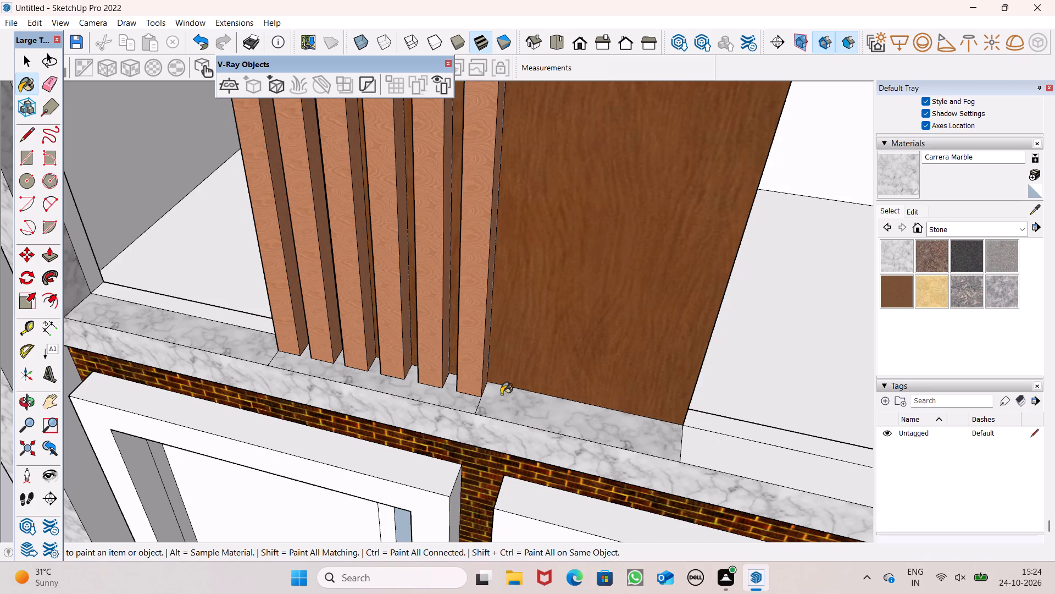
scroll(384, 373, "down", 10)
scroll(576, 387, "up", 4)
left_click(571, 386)
scroll(574, 380, "down", 5)
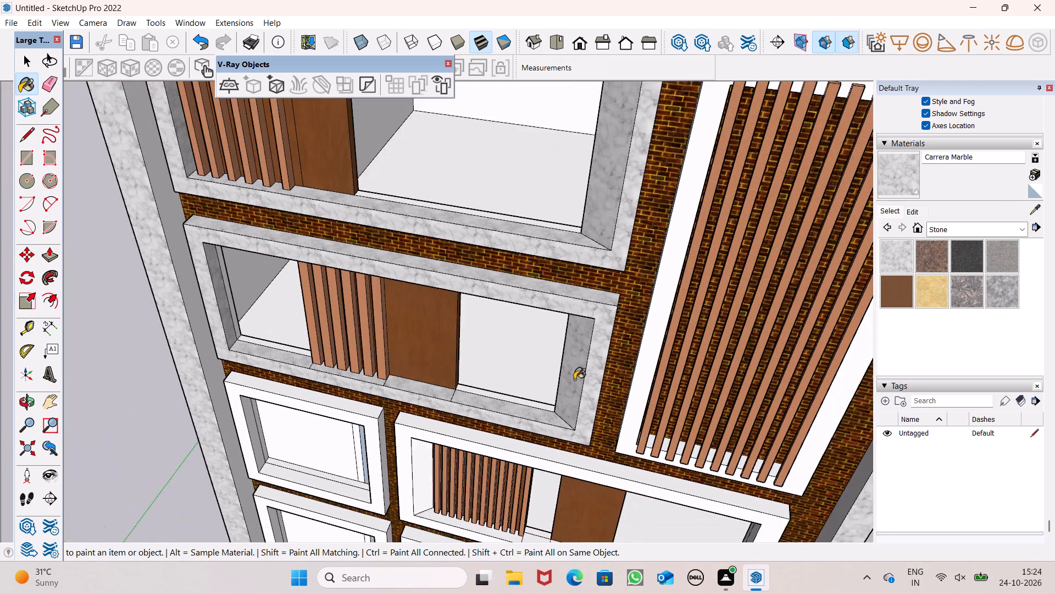
Erase the three short dividing lines across the underside of the second window frame's head.
middle_click_drag(574, 375, 605, 14)
scroll(553, 80, "up", 4)
scroll(432, 164, "up", 5)
left_click(48, 78)
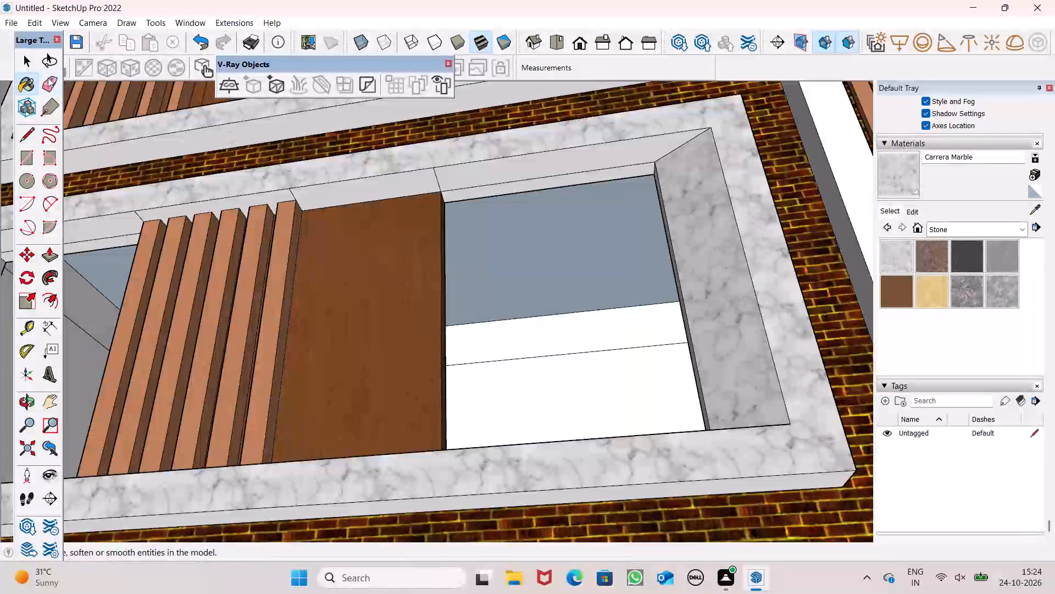
scroll(129, 252, "up", 9)
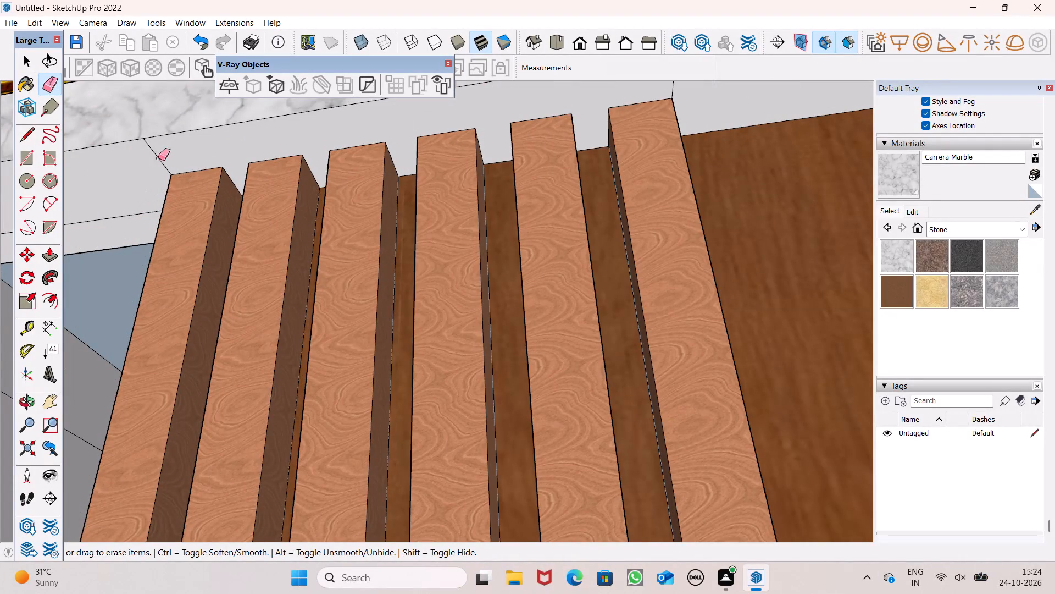
left_click_drag(159, 157, 154, 159)
scroll(94, 206, "down", 6)
scroll(344, 195, "down", 1)
left_click(403, 139)
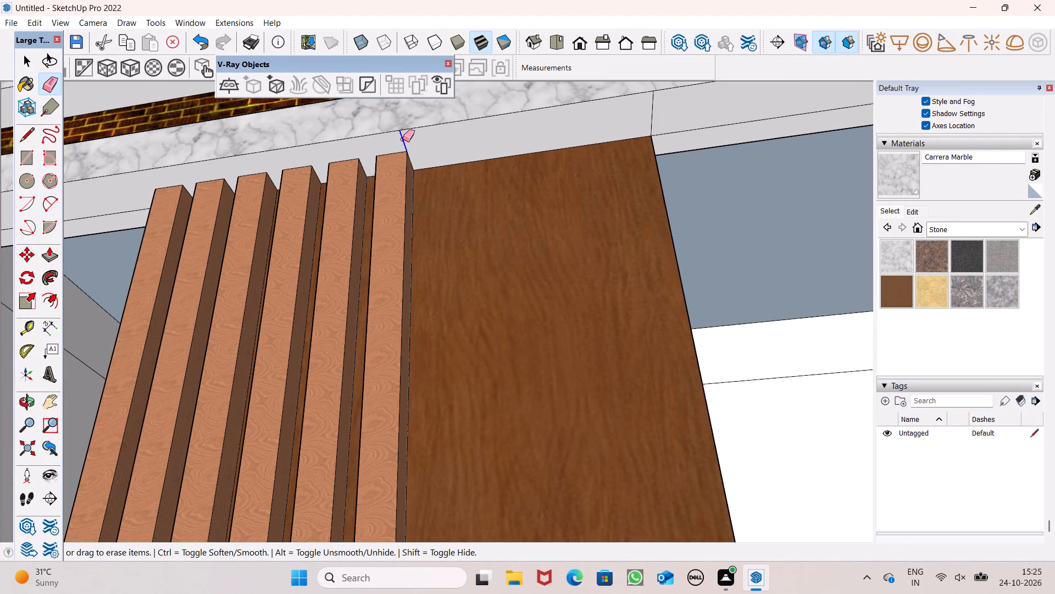
left_click(653, 106)
Paint the underside of the second window frame's head and the narrow inner strip beside its right jamb with Carrera Marble.
left_click(24, 82)
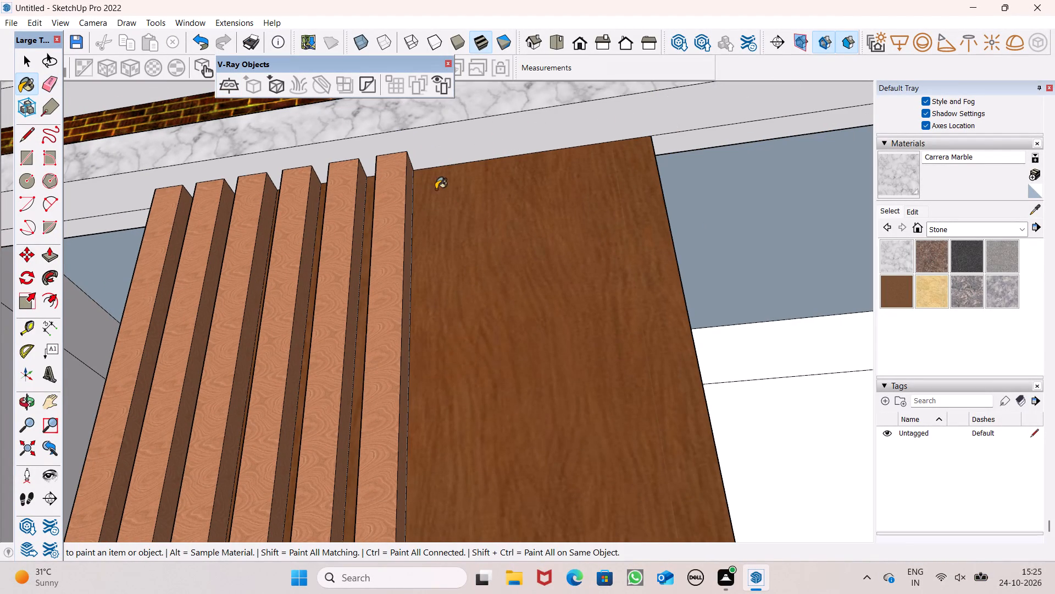
left_click(460, 145)
scroll(460, 145, "down", 10)
middle_click_drag(429, 233, 318, 278)
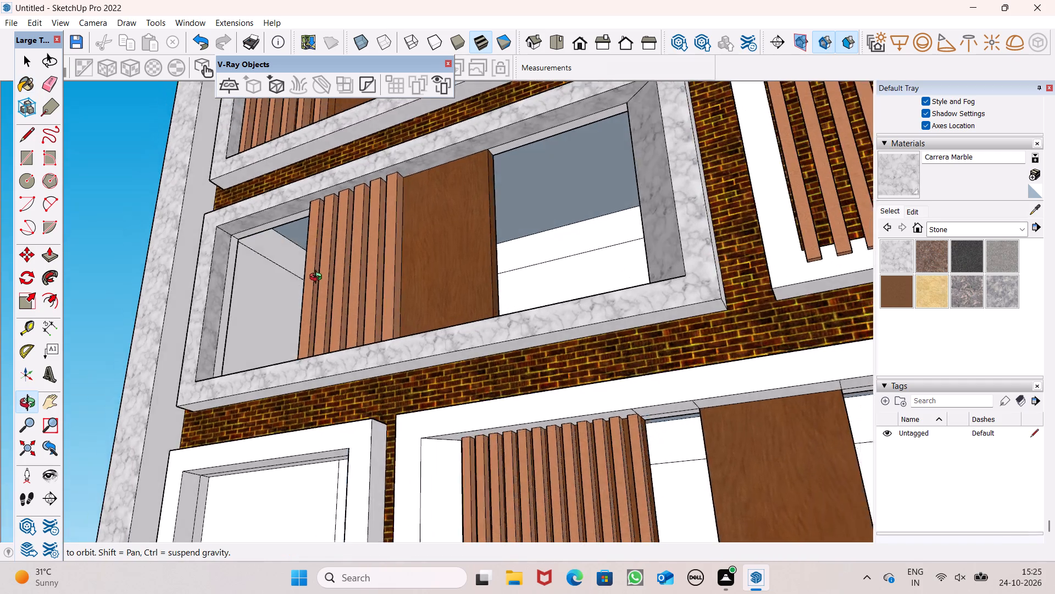
middle_click_drag(318, 278, 586, 430)
scroll(637, 386, "up", 6)
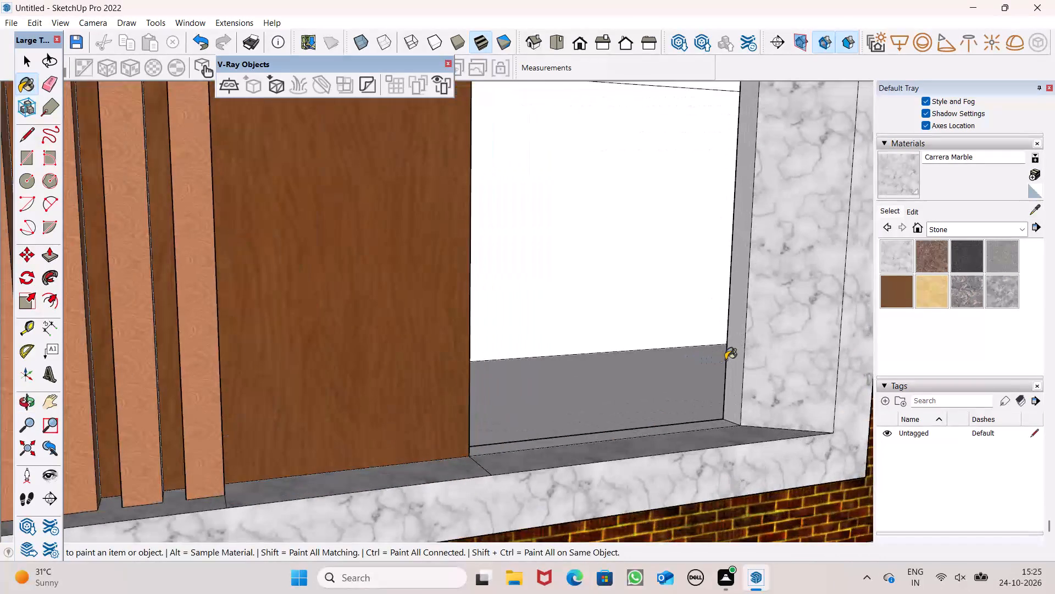
left_click(732, 359)
Paint the narrow inner strips along the head and right jamb of the top-floor window with Carrera Marble.
scroll(707, 327, "down", 7)
scroll(526, 297, "down", 5)
middle_click_drag(508, 318, 262, 345)
scroll(491, 329, "up", 1)
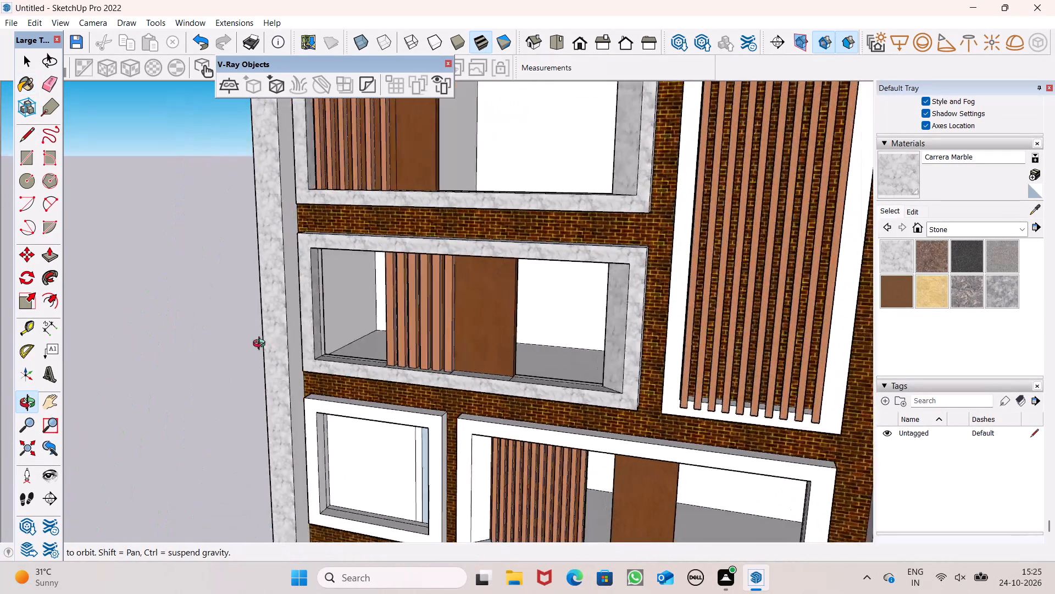
middle_click_drag(262, 345, 223, 348)
scroll(284, 339, "up", 4)
scroll(330, 279, "down", 5)
middle_click_drag(381, 376, 502, 517)
scroll(382, 379, "up", 1)
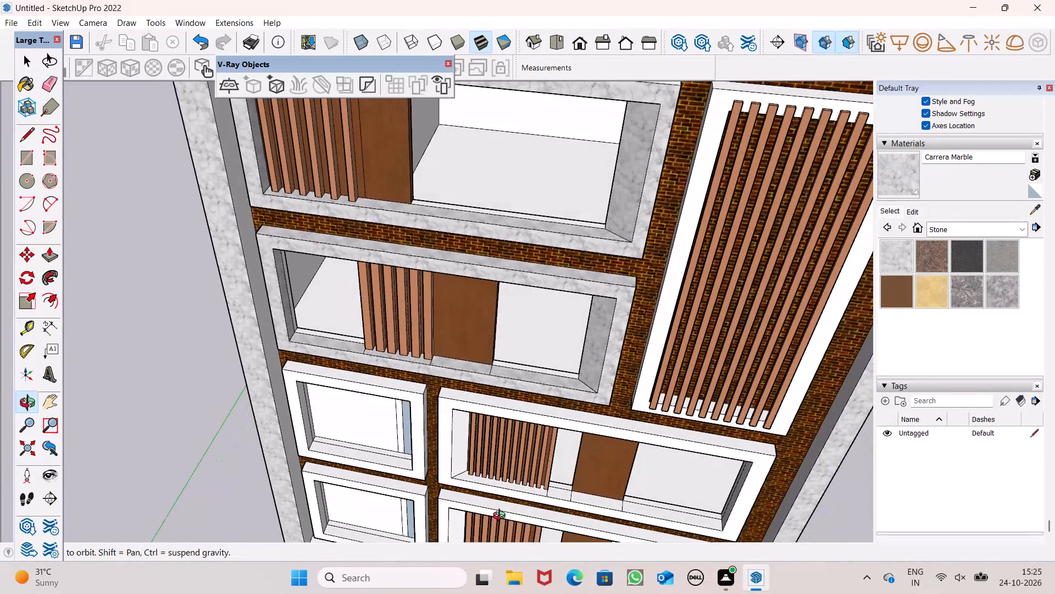
middle_click_drag(502, 517, 503, 518)
scroll(477, 309, "down", 6)
middle_click_drag(464, 343, 575, 0)
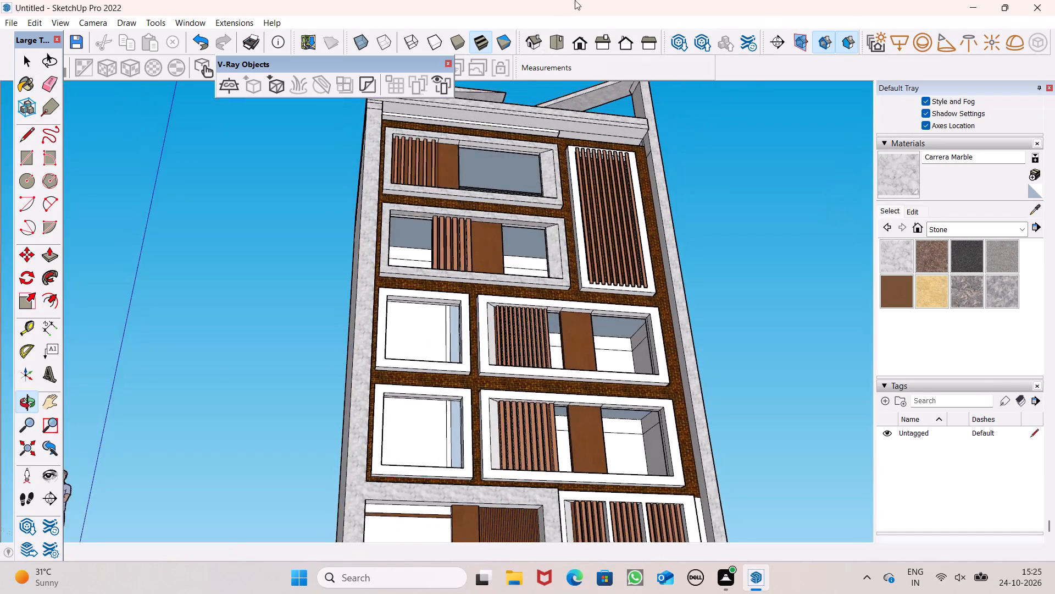
scroll(551, 164, "up", 8)
scroll(479, 152, "up", 7)
left_click(510, 130)
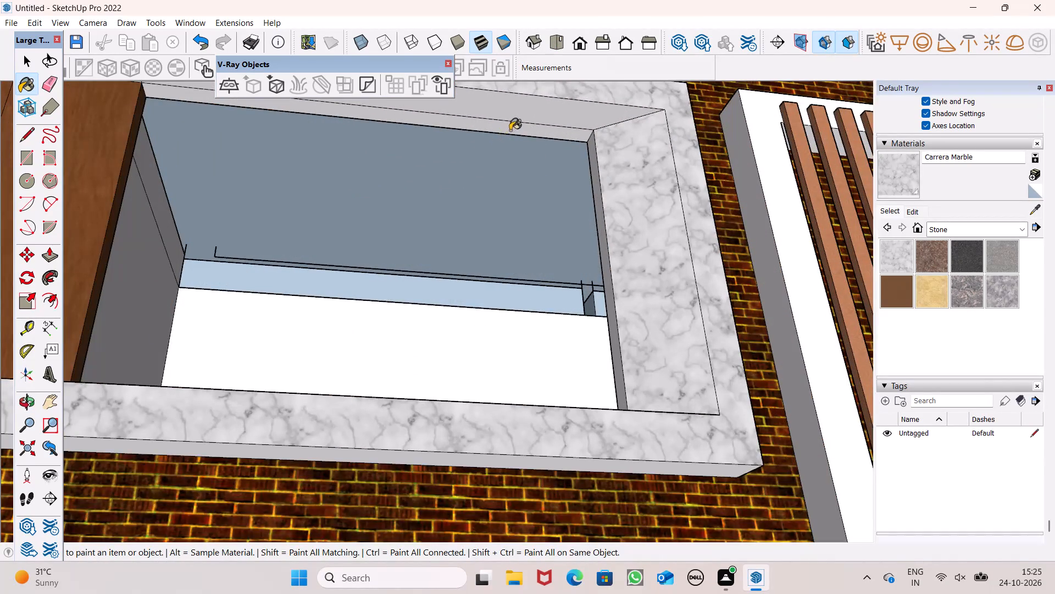
scroll(565, 185, "up", 1)
middle_click_drag(584, 199, 673, 215)
scroll(673, 215, "up", 1)
left_click(818, 304)
scroll(718, 256, "down", 1)
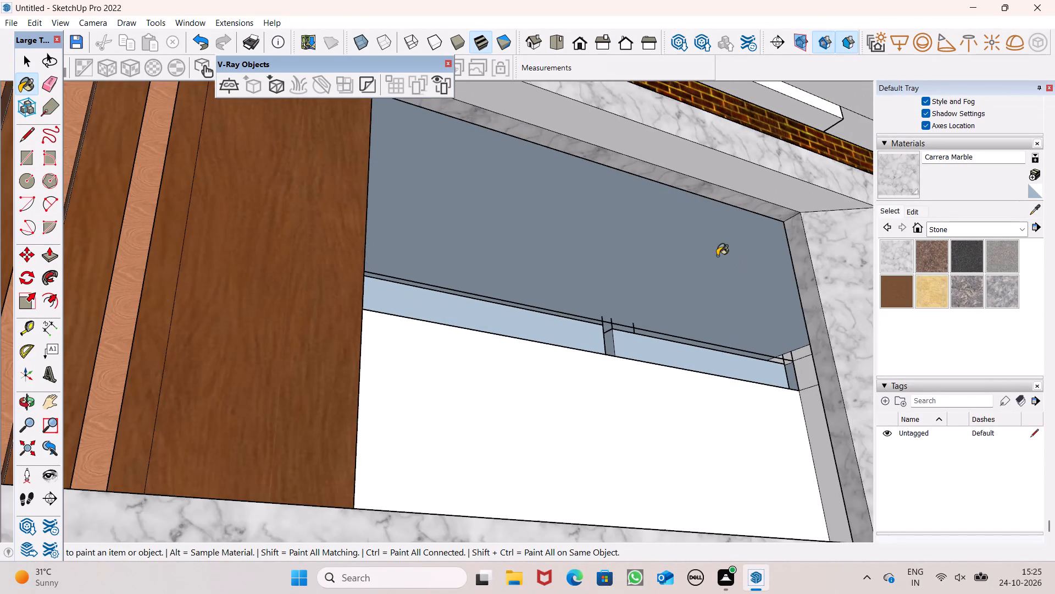
Paint the head underside sections of the top-floor window, above the opening, wood panel and slats, with Carrera Marble.
scroll(717, 256, "down", 2)
middle_click_drag(717, 255, 546, 241)
scroll(599, 237, "down", 5)
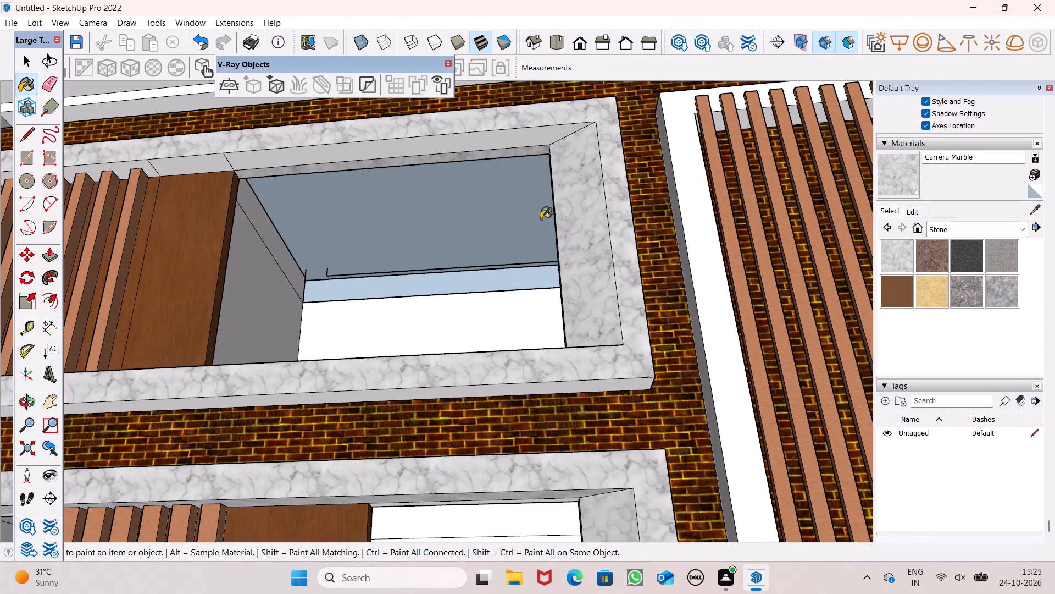
scroll(401, 188, "up", 5)
left_click(312, 151)
left_click(166, 155)
scroll(309, 135, "down", 4)
scroll(159, 147, "up", 2)
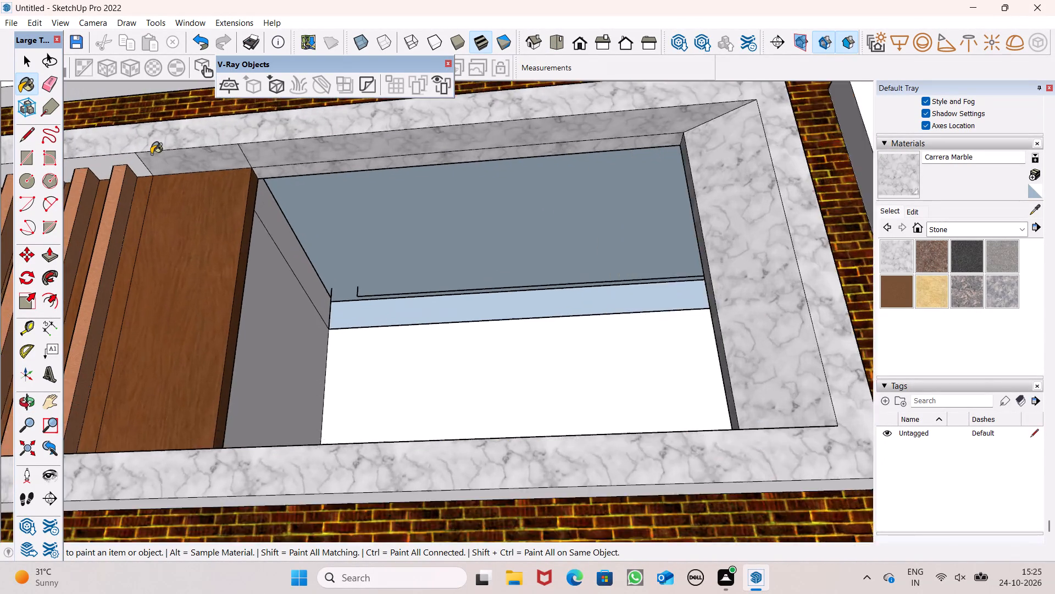
scroll(151, 154, "up", 4)
left_click(125, 164)
scroll(511, 160, "down", 7)
scroll(336, 170, "up", 5)
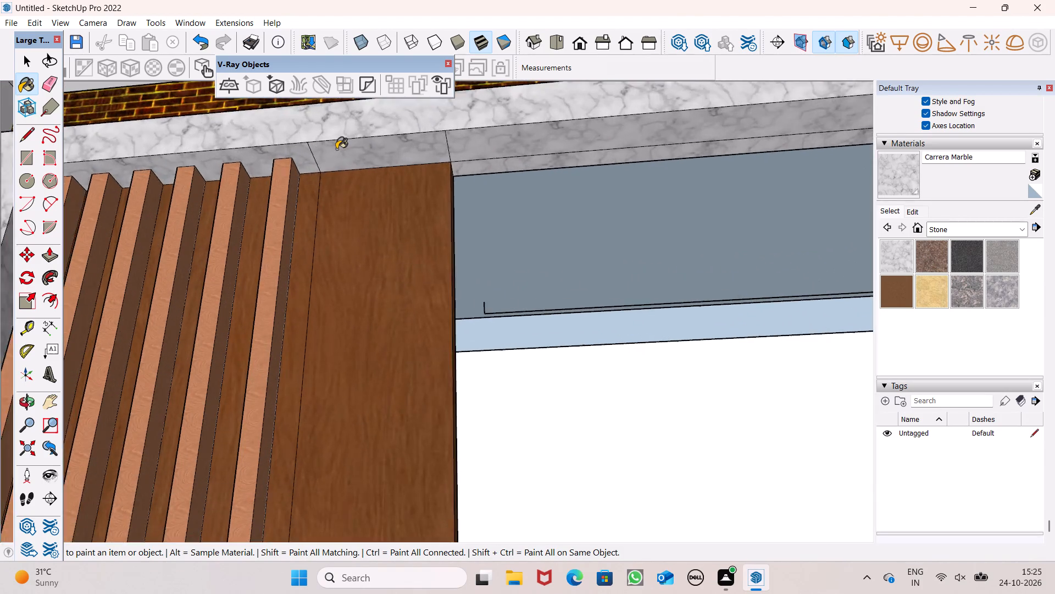
Paint the narrow inner strip beside the second window's left jamb and both upper window frames' right outer sides with Carrera Marble.
scroll(336, 149, "down", 6)
middle_click_drag(338, 184, 508, 354)
scroll(454, 293, "down", 3)
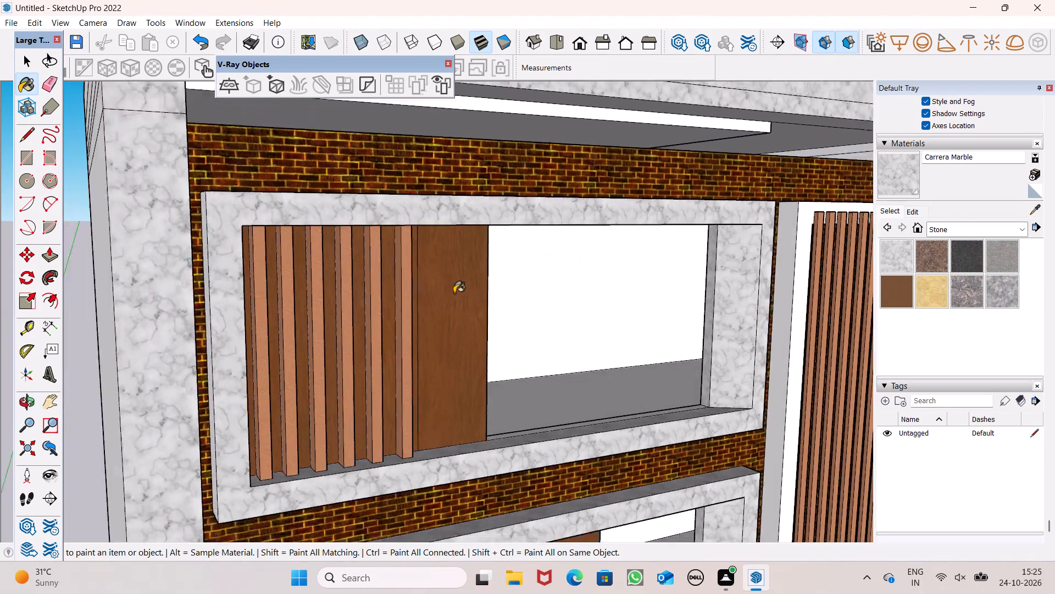
scroll(454, 293, "down", 3)
scroll(409, 265, "down", 5)
middle_click_drag(419, 322, 41, 271)
scroll(54, 284, "up", 1)
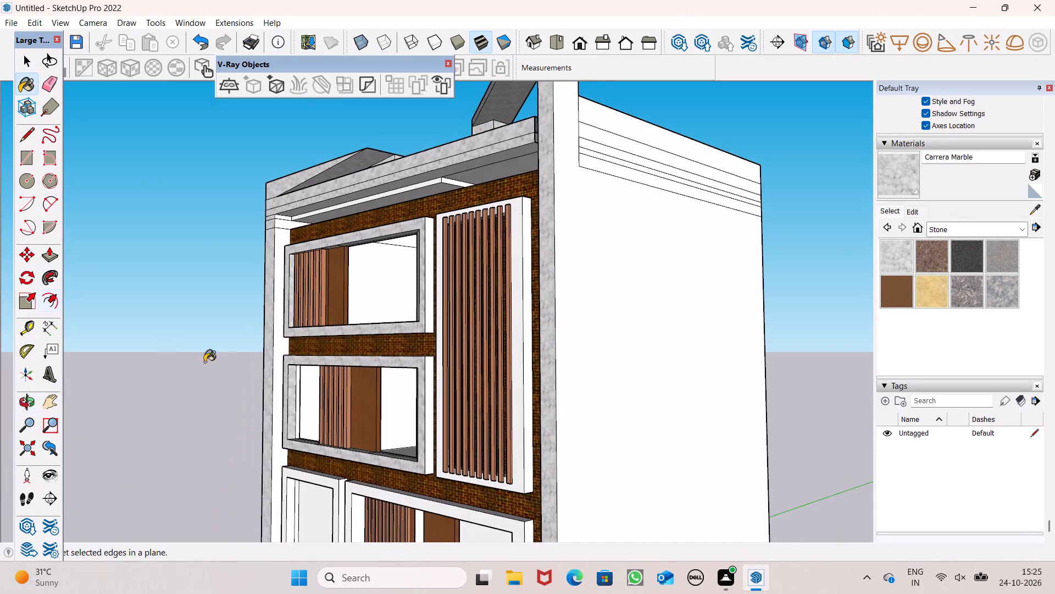
scroll(270, 384, "up", 5)
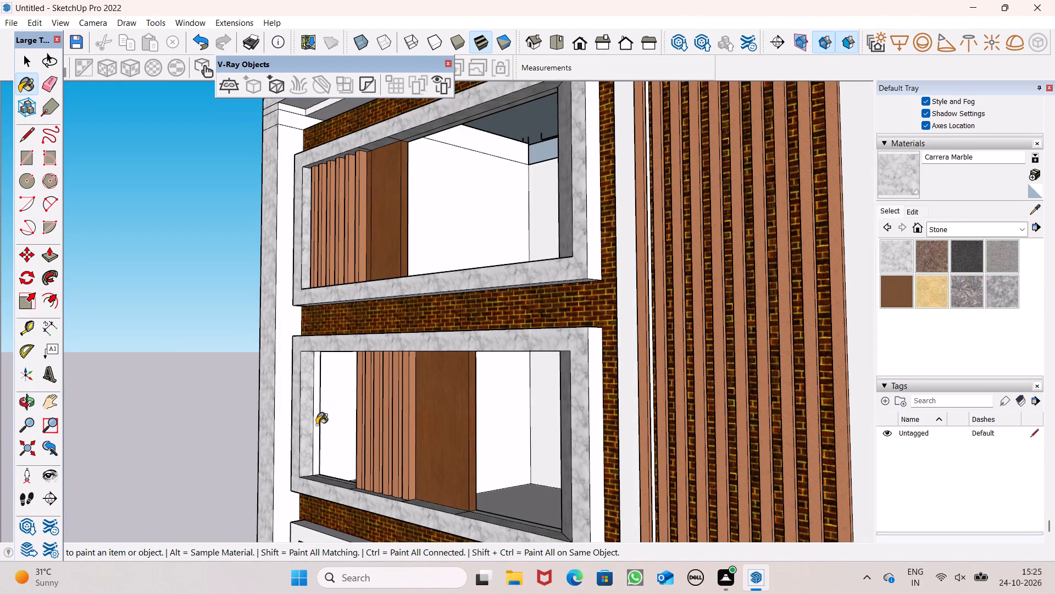
left_click(316, 425)
left_click(599, 239)
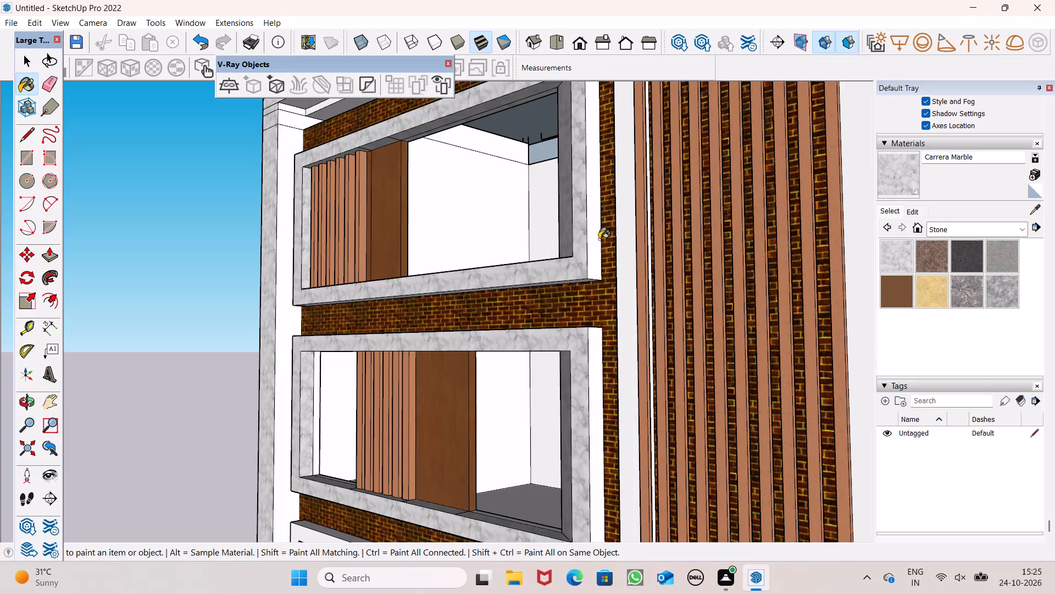
scroll(597, 408, "up", 4)
left_click(597, 405)
Paint the left outer sides of the second and top-floor window frames with Carrera Marble.
scroll(600, 317, "down", 4)
middle_click_drag(492, 321, 573, 330)
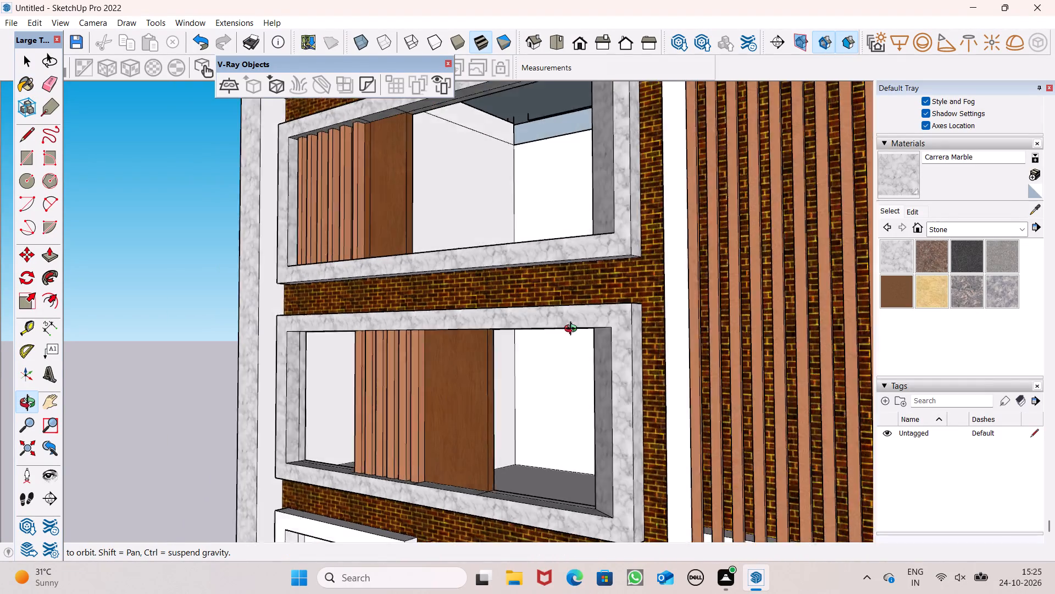
middle_click_drag(573, 330, 890, 338)
scroll(890, 338, "up", 1)
scroll(403, 364, "up", 3)
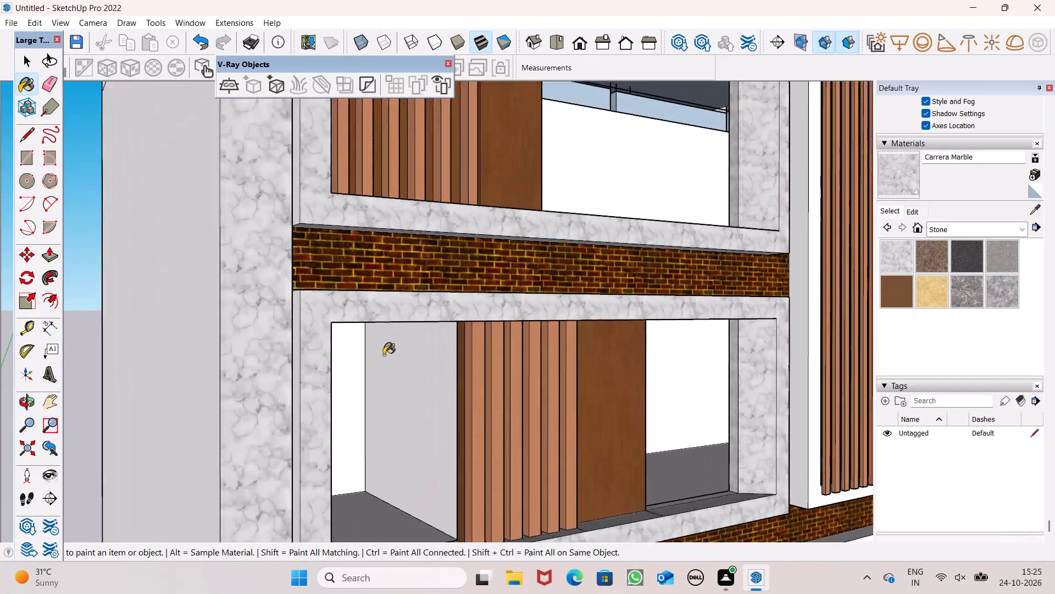
scroll(384, 355, "up", 2)
scroll(318, 313, "up", 4)
left_click(233, 277)
scroll(262, 399, "down", 6)
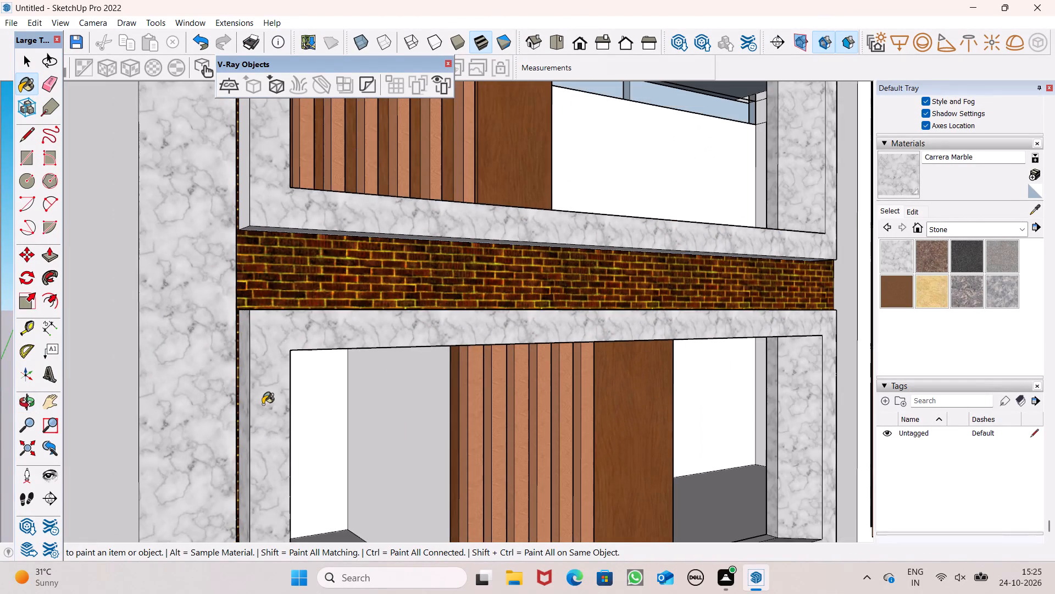
scroll(256, 208, "up", 4)
left_click(238, 202)
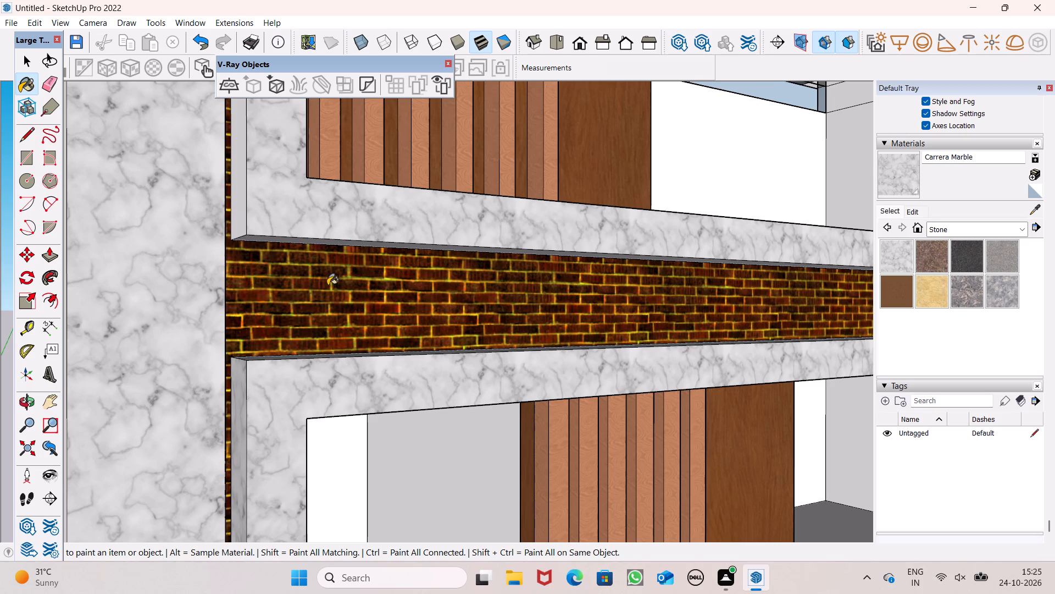
Paint the bottom outer faces of the top-floor and second window frames with Carrera Marble.
scroll(327, 285, "down", 2)
middle_click_drag(390, 289, 403, 188)
scroll(403, 187, "up", 5)
left_click(404, 207)
scroll(398, 205, "down", 2)
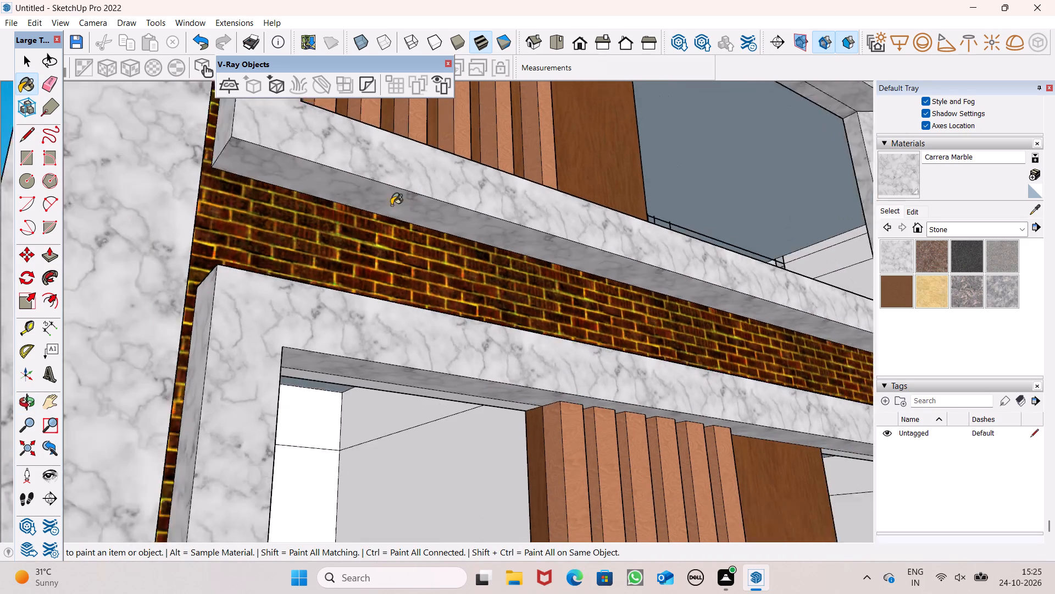
scroll(391, 205, "down", 5)
scroll(343, 217, "down", 3)
middle_click_drag(389, 252, 427, 138)
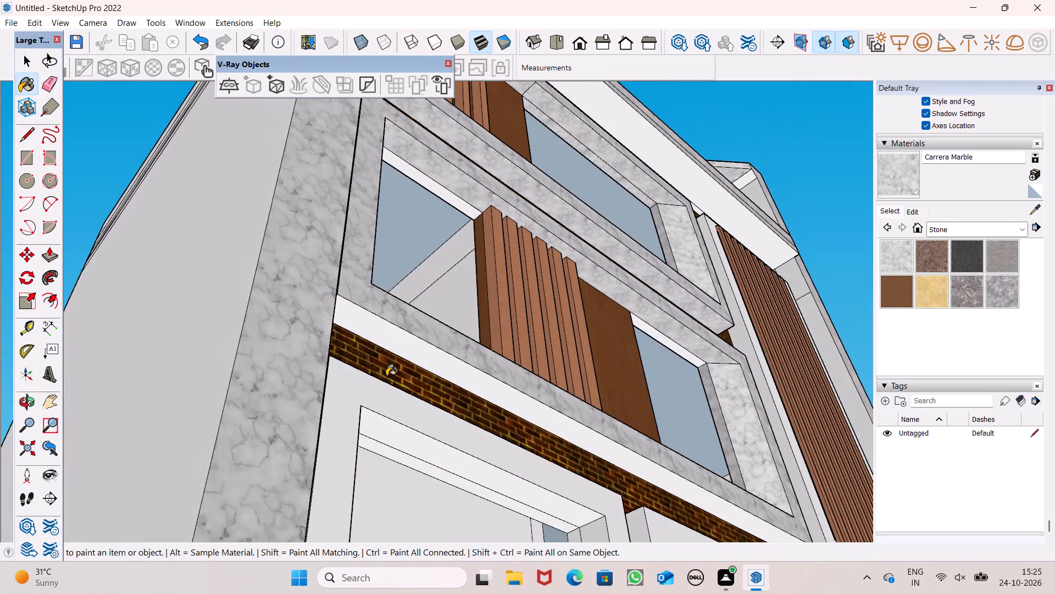
scroll(386, 395, "up", 3)
left_click(418, 316)
Paint the upper outer face of the top-floor window frame with Carrera Marble.
scroll(407, 266, "down", 12)
middle_click(384, 290)
scroll(384, 290, "up", 1)
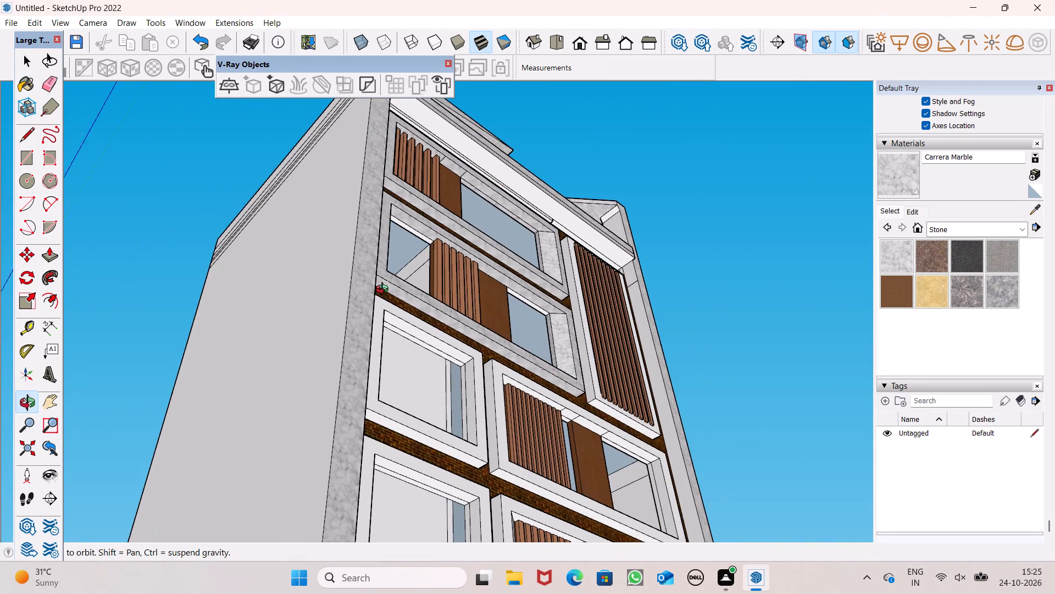
scroll(431, 288, "up", 7)
scroll(431, 287, "down", 3)
middle_click_drag(434, 299, 265, 348)
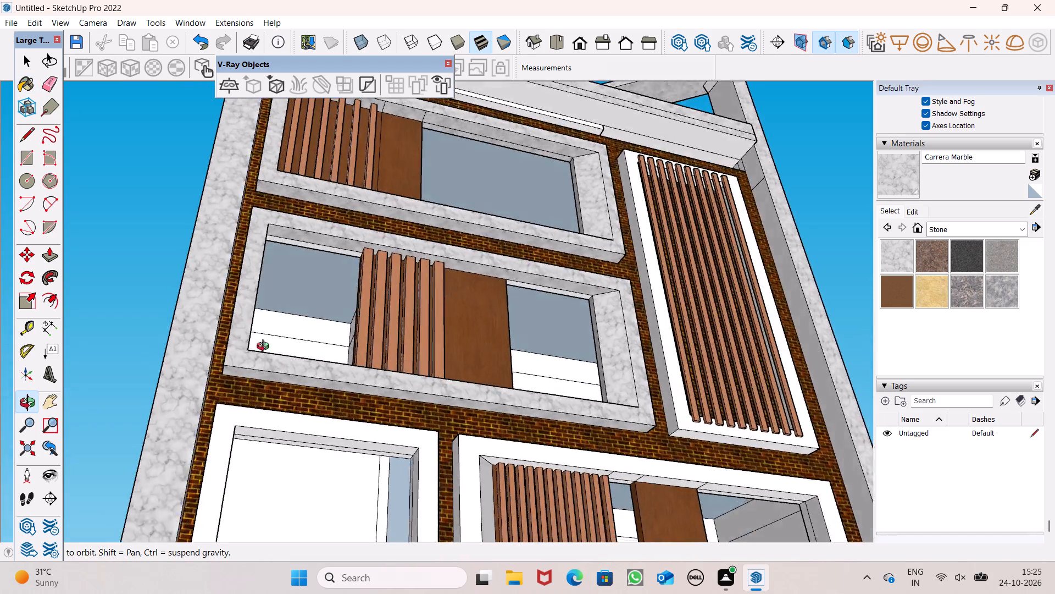
middle_click_drag(265, 348, 65, 593)
middle_click_drag(307, 455, 223, 508)
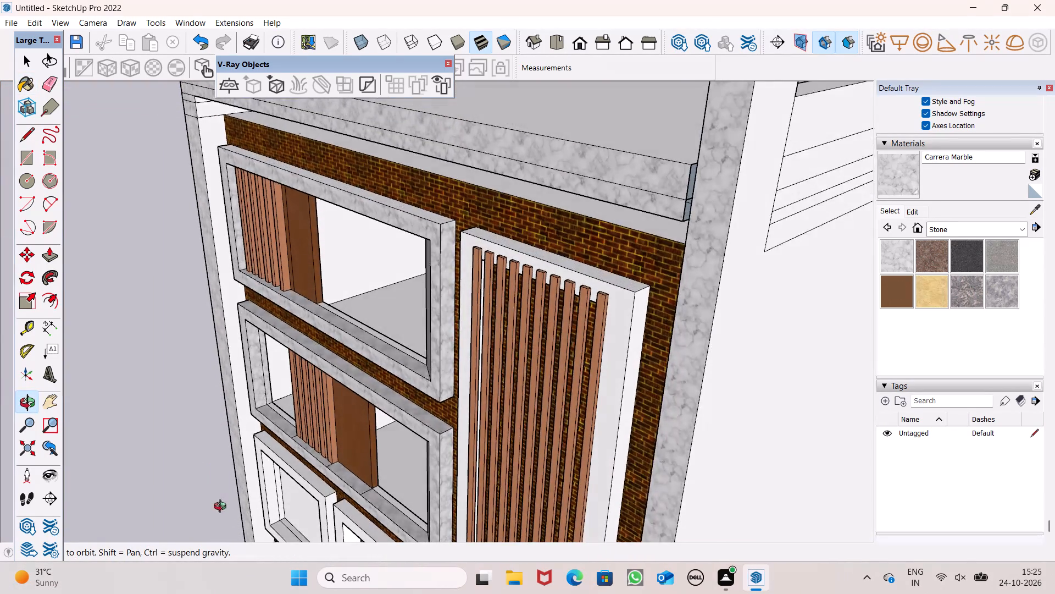
middle_click_drag(223, 508, 264, 573)
scroll(350, 455, "up", 4)
scroll(431, 351, "down", 5)
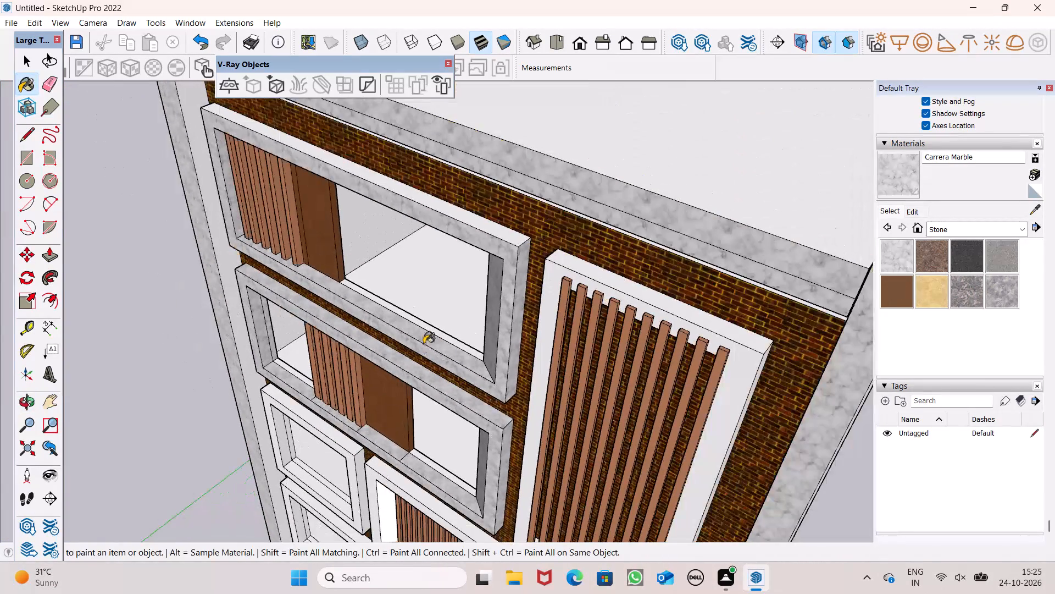
left_click(511, 237)
Paint the front and left outer side of the small window frame below the second window with Carrera Marble.
middle_click_drag(456, 316, 685, 0)
scroll(559, 170, "up", 1)
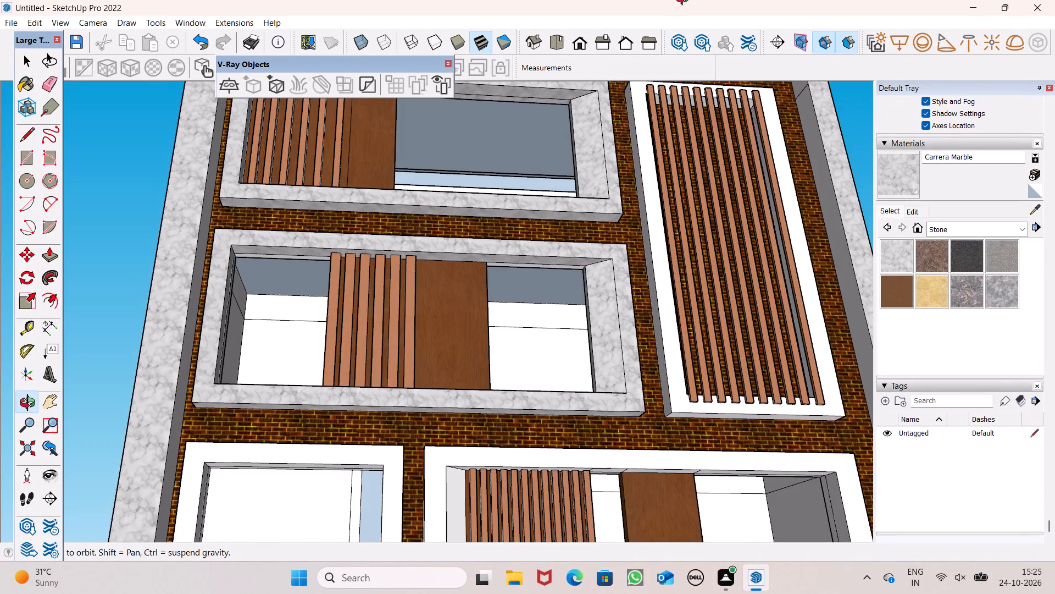
middle_click_drag(685, 0, 685, 0)
scroll(559, 224, "down", 4)
middle_click_drag(510, 224, 640, 243)
scroll(494, 214, "up", 6)
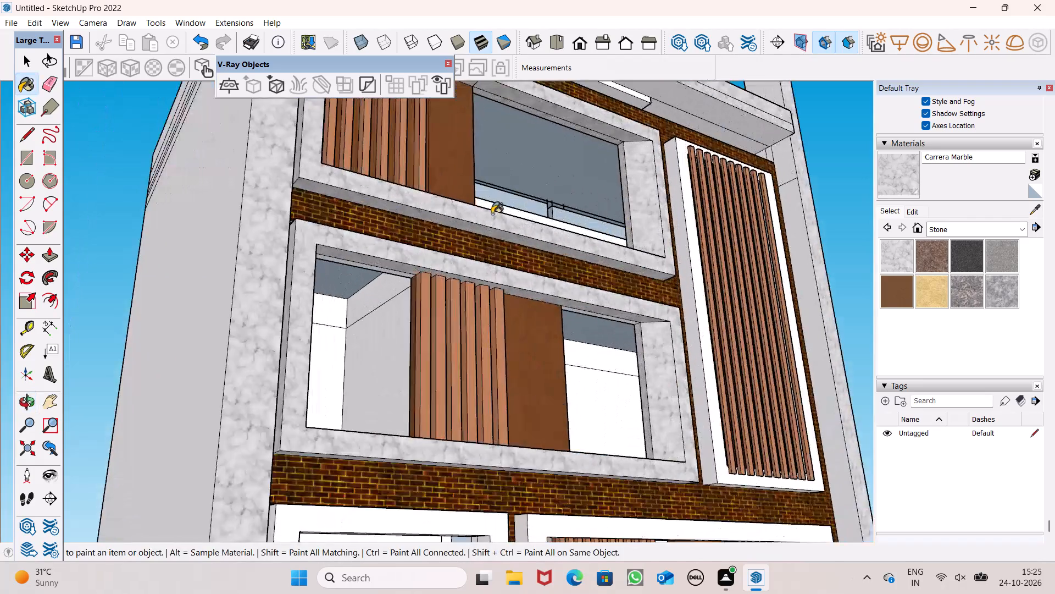
scroll(292, 204, "up", 6)
scroll(256, 164, "up", 6)
scroll(279, 150, "down", 14)
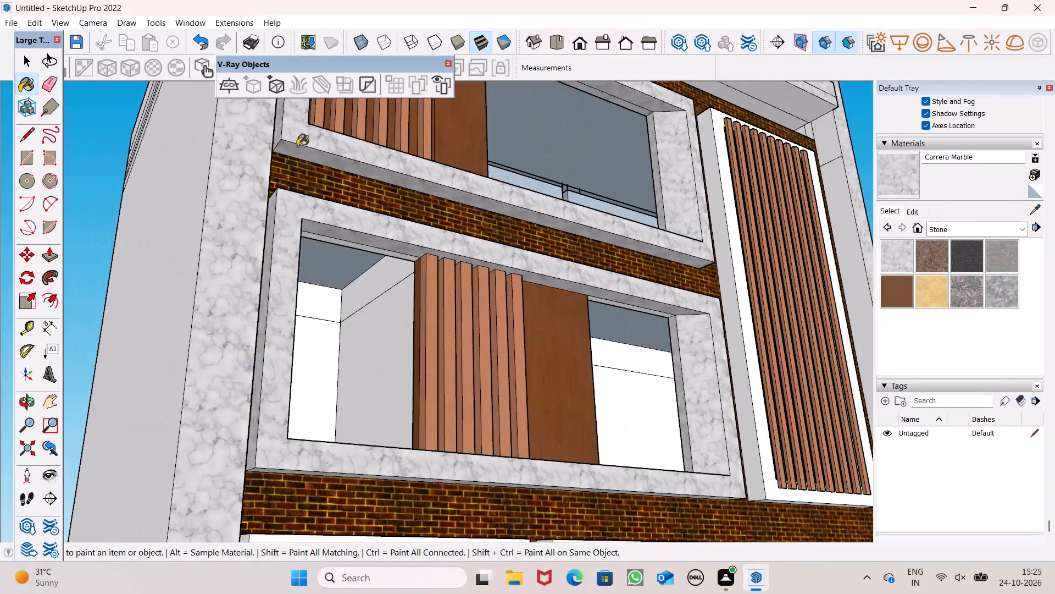
scroll(325, 175, "down", 6)
middle_click_drag(330, 229, 312, 205)
scroll(311, 285, "up", 3)
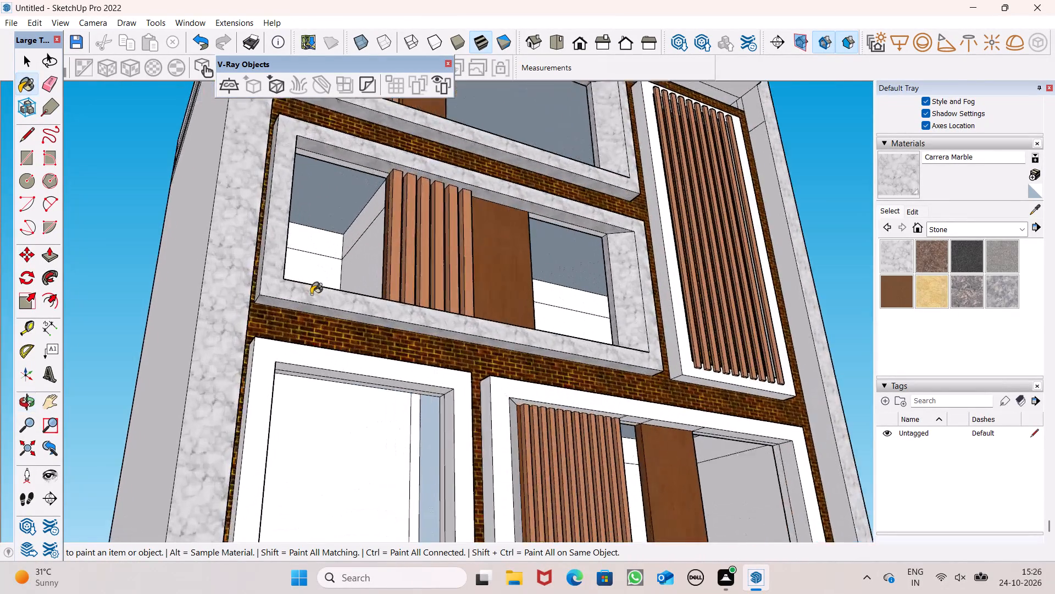
scroll(311, 294, "up", 3)
scroll(311, 292, "down", 4)
scroll(271, 376, "up", 7)
left_click(263, 410)
scroll(265, 348, "up", 5)
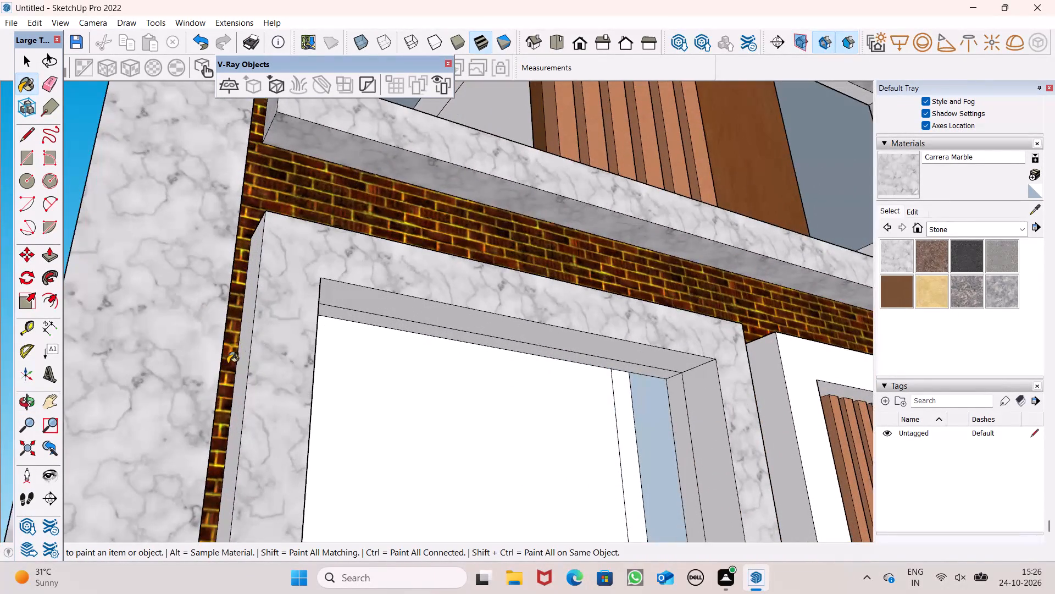
left_click(241, 352)
Paint the small window's head underside, right inner jamb and the narrow strip beside that jamb with Carrera Marble.
scroll(247, 327, "down", 6)
scroll(349, 322, "up", 4)
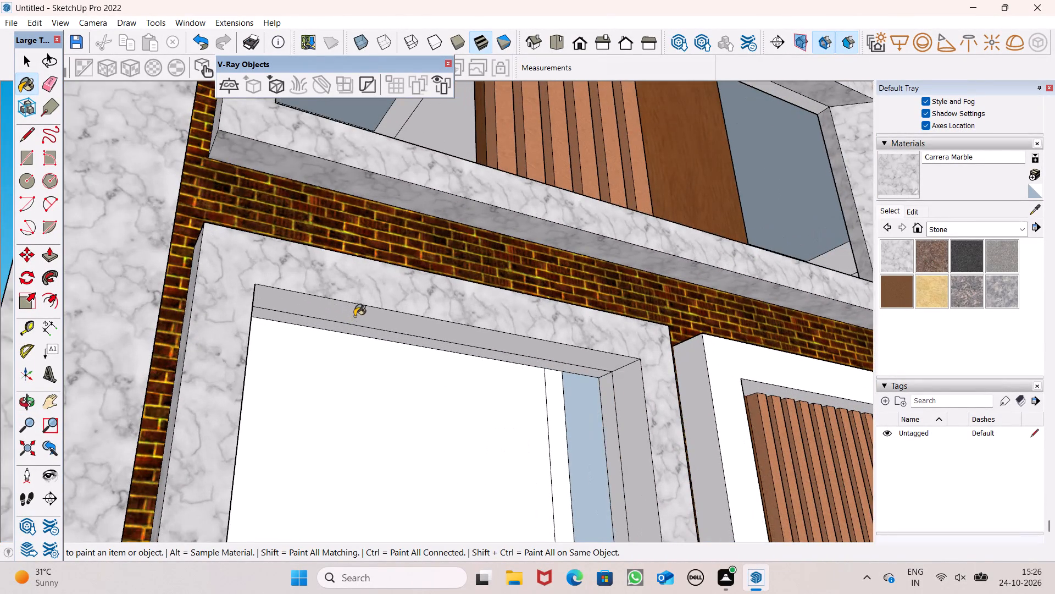
left_click(357, 311)
left_click(356, 321)
scroll(291, 282, "down", 5)
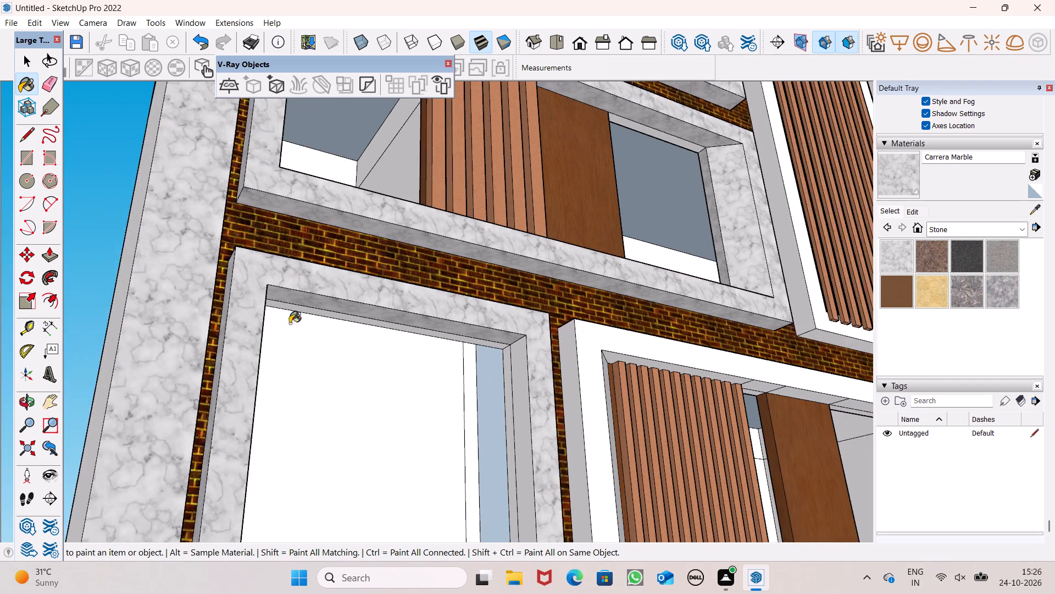
scroll(455, 404, "up", 5)
left_click(564, 424)
scroll(527, 382, "down", 2)
left_click(536, 378)
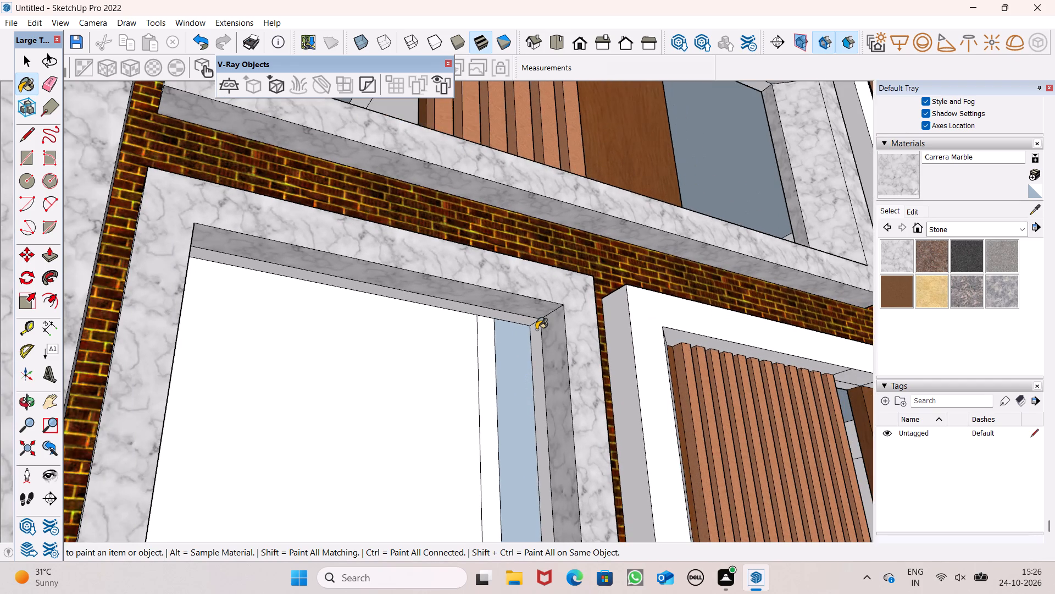
left_click(536, 329)
Paint the bottom outer face and right outer side of the small window frame with Carrera Marble.
scroll(515, 314, "down", 13)
middle_click_drag(457, 345, 431, 357)
scroll(473, 447, "up", 1)
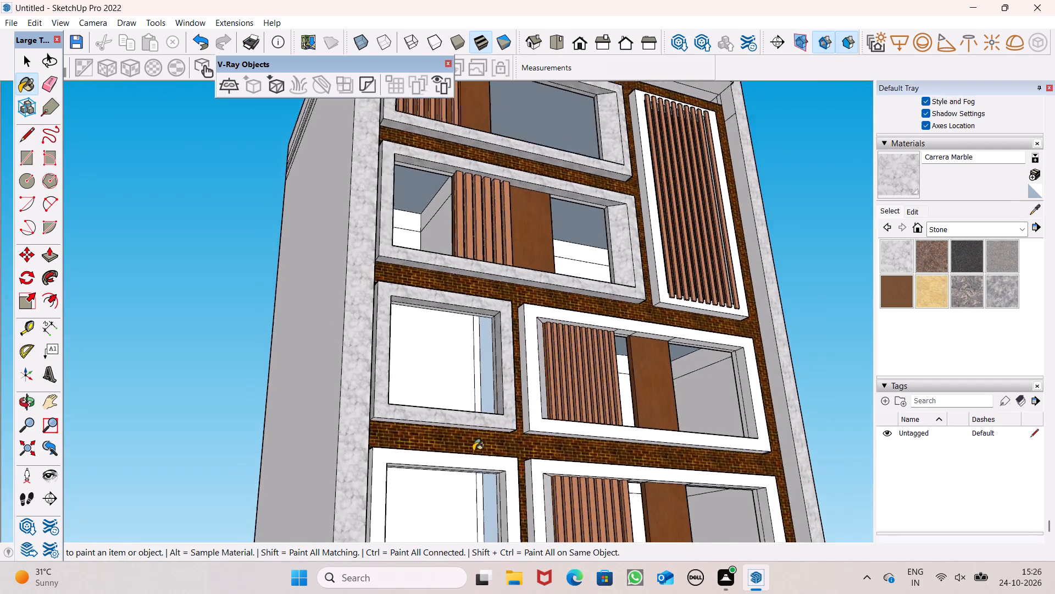
scroll(473, 451, "up", 7)
middle_click_drag(444, 420, 443, 366)
scroll(420, 372, "up", 6)
left_click(395, 333)
scroll(389, 347, "down", 2)
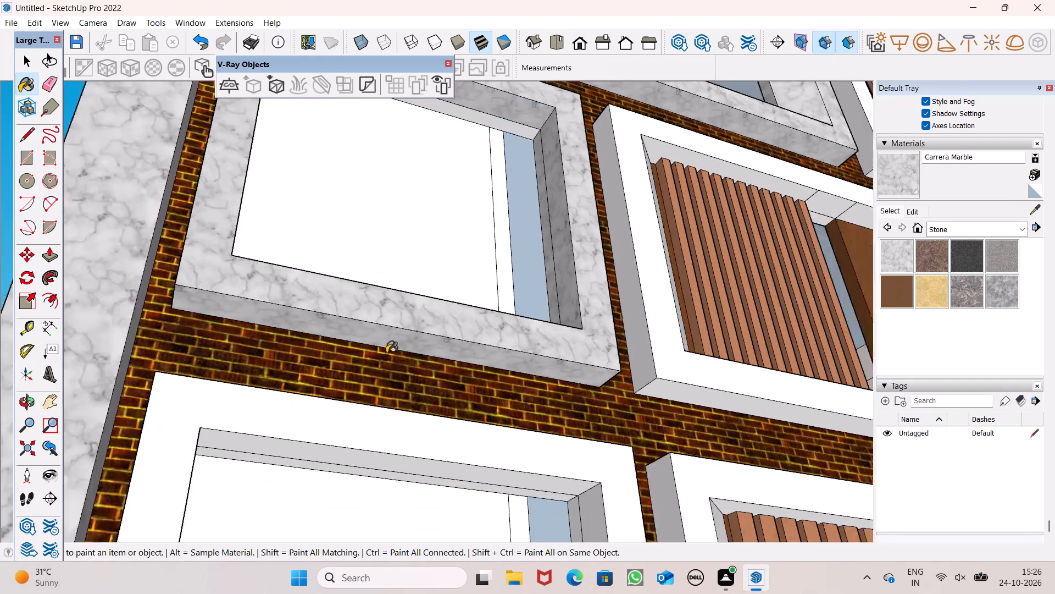
scroll(386, 353, "down", 9)
middle_click_drag(376, 354, 82, 441)
scroll(286, 371, "up", 5)
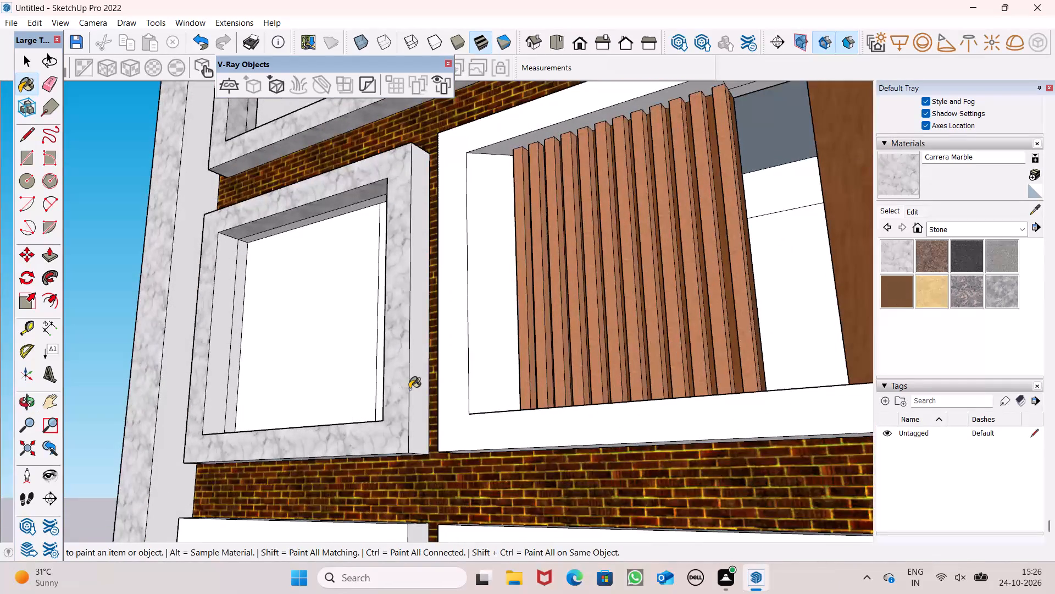
key("Escape")
left_click(418, 386)
Paint the adjacent wide window frame's left inner jamb, front, right outer side and upper outer face with Carrera Marble.
left_click(489, 377)
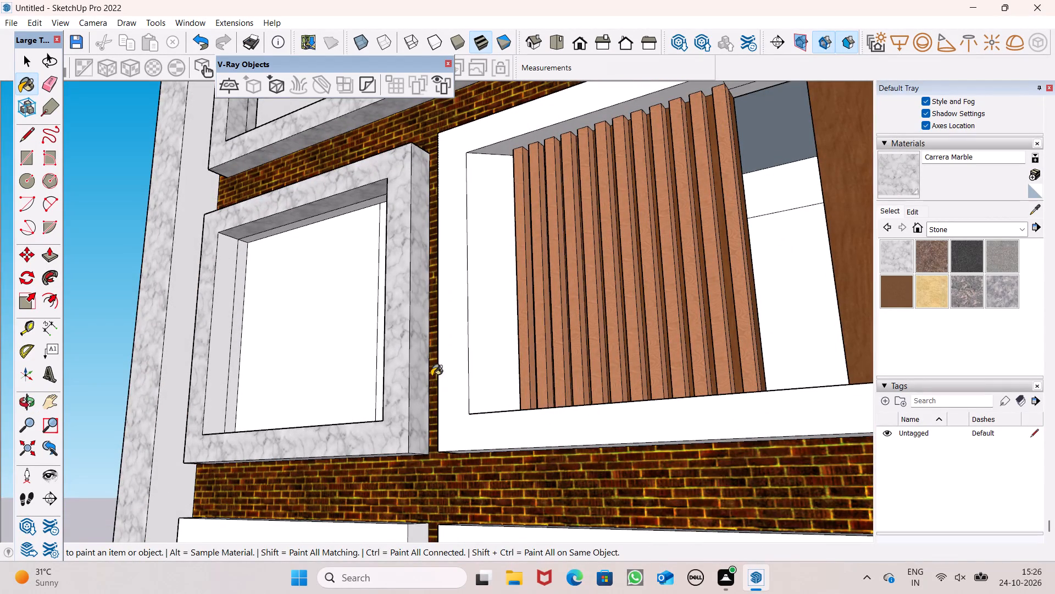
left_click(454, 376)
scroll(529, 354, "down", 5)
scroll(454, 351, "down", 6)
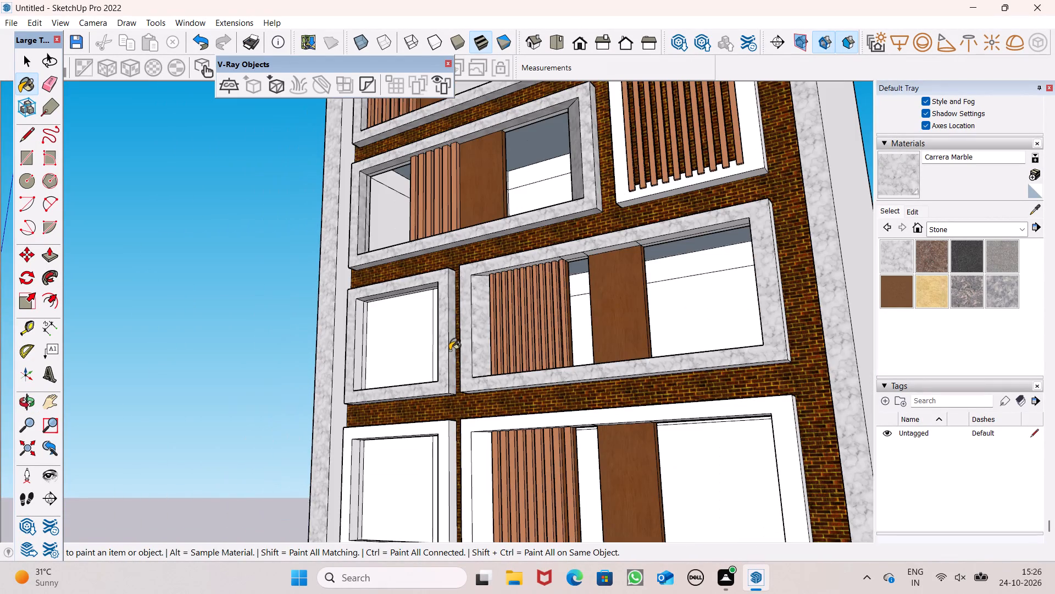
scroll(641, 338, "up", 5)
scroll(639, 339, "down", 4)
middle_click_drag(628, 386, 454, 540)
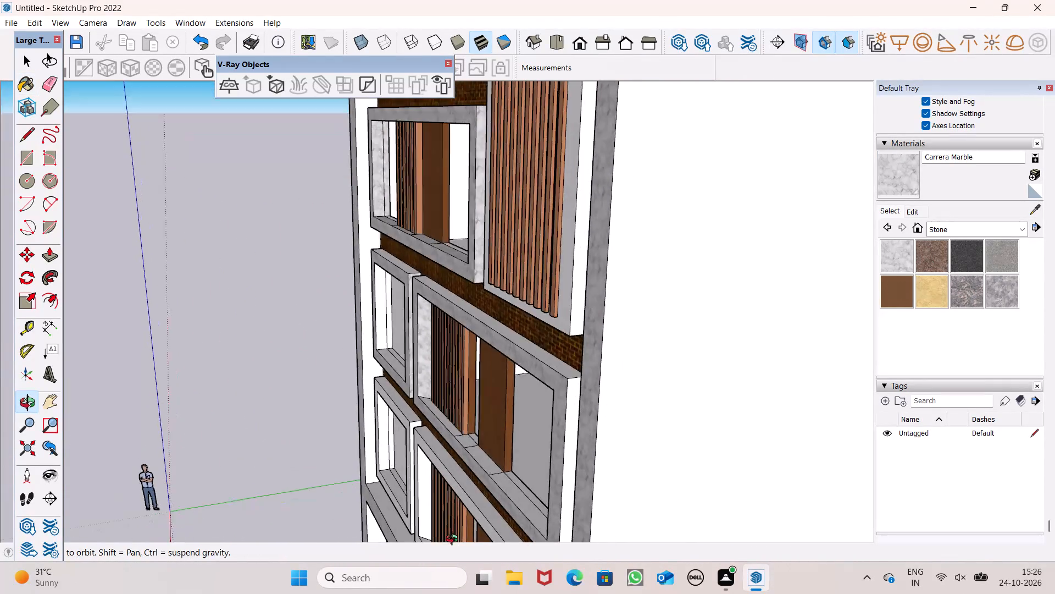
middle_click_drag(454, 540, 469, 548)
scroll(558, 532, "up", 6)
left_click(605, 417)
scroll(586, 397, "down", 4)
middle_click_drag(582, 422, 588, 440)
scroll(587, 350, "up", 6)
left_click(592, 338)
Paint the small window frame's upper outer face, left inner jamb and sill with Carrera Marble.
scroll(572, 364, "down", 7)
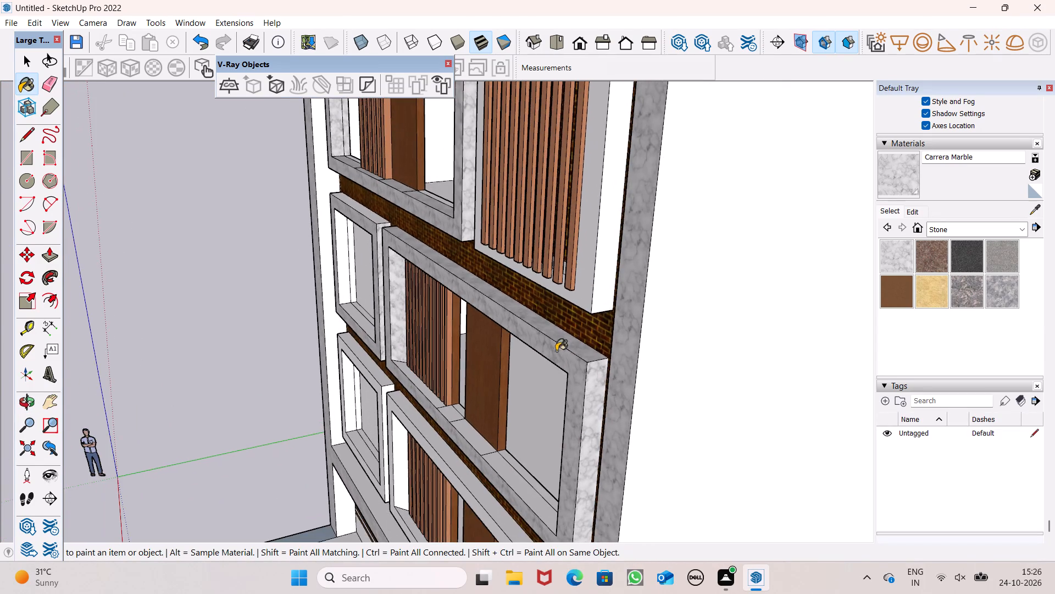
scroll(332, 226, "up", 8)
scroll(436, 210, "up", 6)
left_click(446, 204)
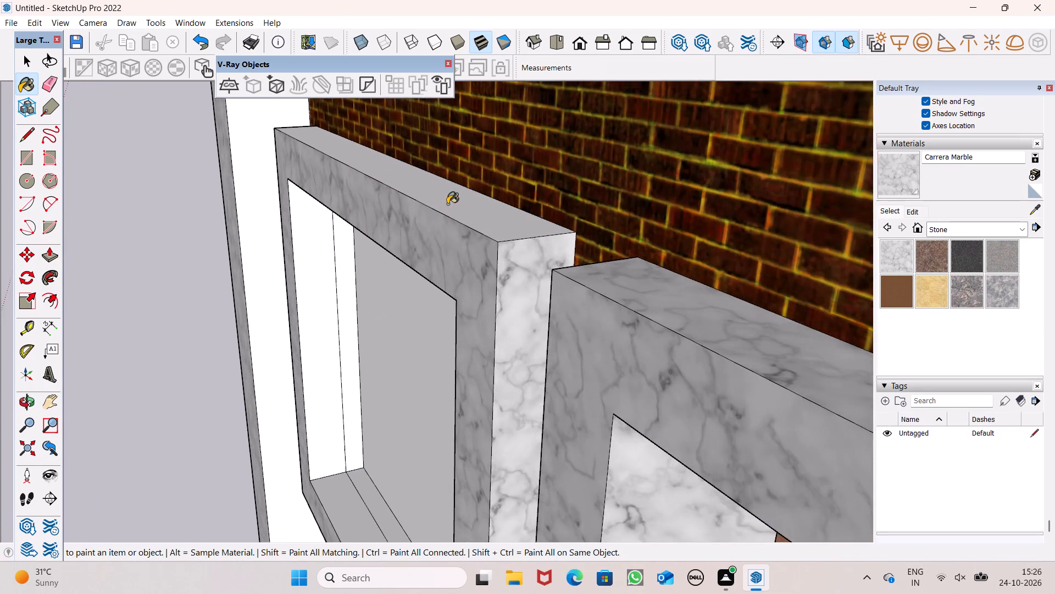
scroll(429, 221, "down", 13)
middle_click_drag(450, 251, 499, 168)
scroll(405, 262, "up", 4)
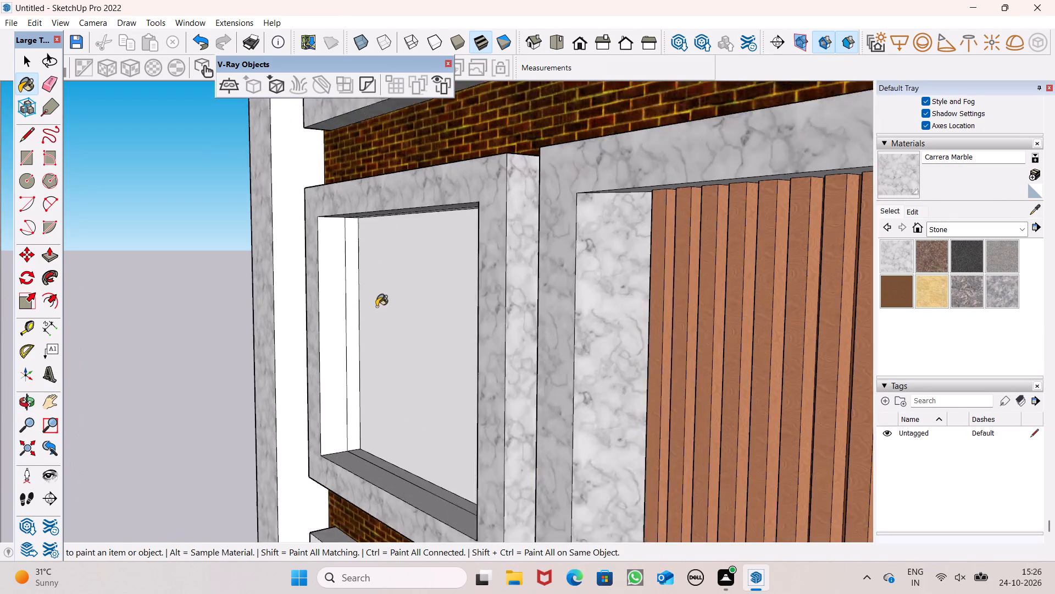
scroll(376, 306, "up", 2)
left_click(340, 348)
scroll(364, 274, "down", 6)
middle_click_drag(397, 372, 876, 428)
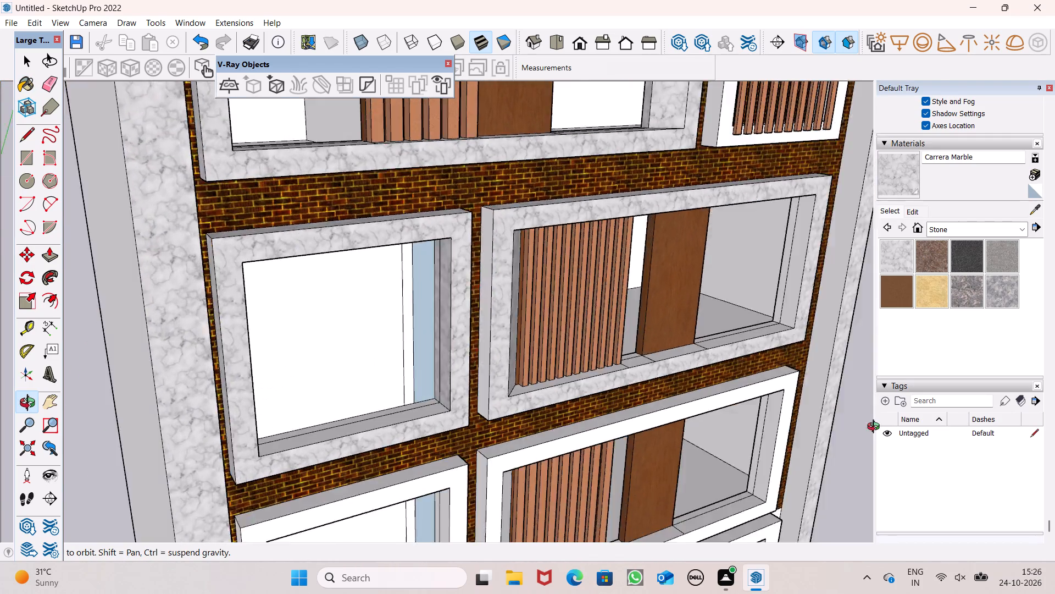
middle_click_drag(876, 428, 898, 416)
scroll(440, 446, "up", 6)
left_click(413, 378)
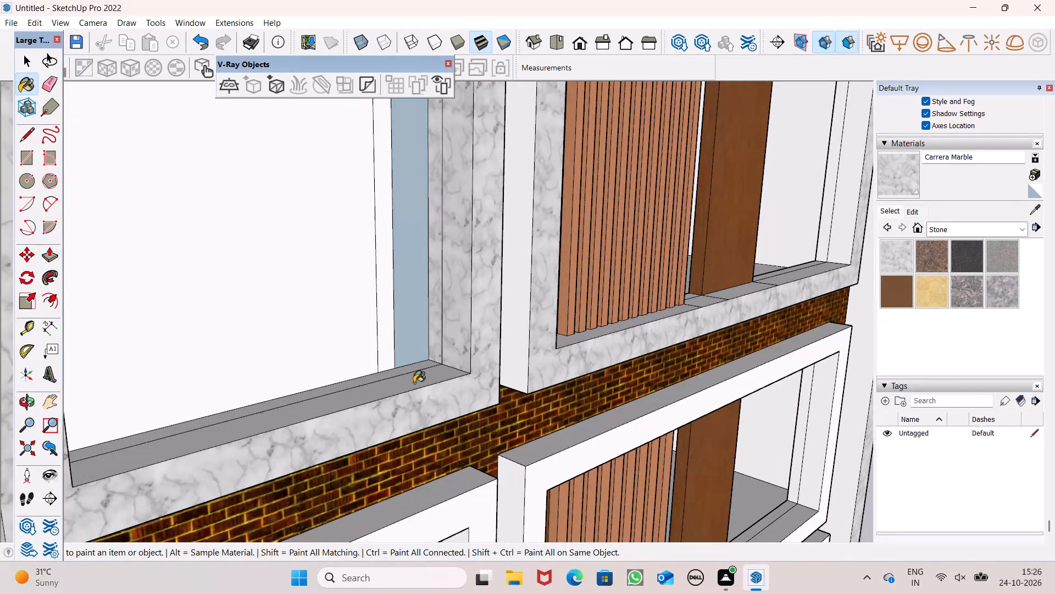
Paint the left outer side of the wide window frame beside the small window with Carrera Marble.
scroll(416, 382, "down", 8)
middle_click_drag(458, 385, 418, 443)
scroll(418, 443, "up", 5)
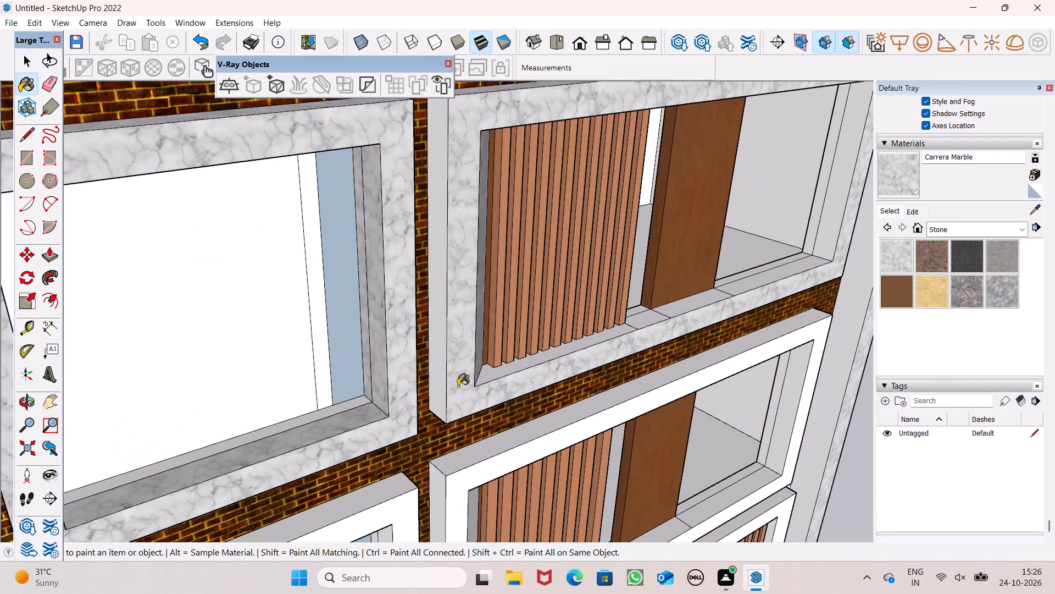
scroll(458, 386, "up", 1)
left_click(436, 386)
scroll(435, 386, "up", 1)
scroll(435, 386, "down", 6)
middle_click_drag(435, 389, 458, 327)
scroll(458, 328, "up", 1)
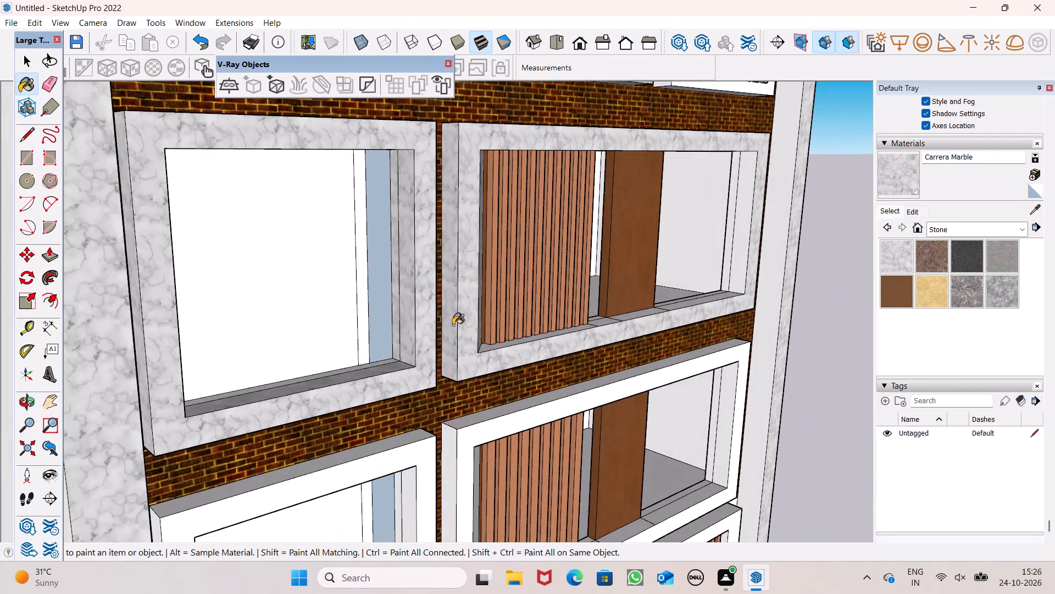
Paint the sill segments and right inner jamb of the second-floor wide window frame with Carrera Marble.
scroll(432, 324, "down", 3)
middle_click_drag(436, 337, 401, 414)
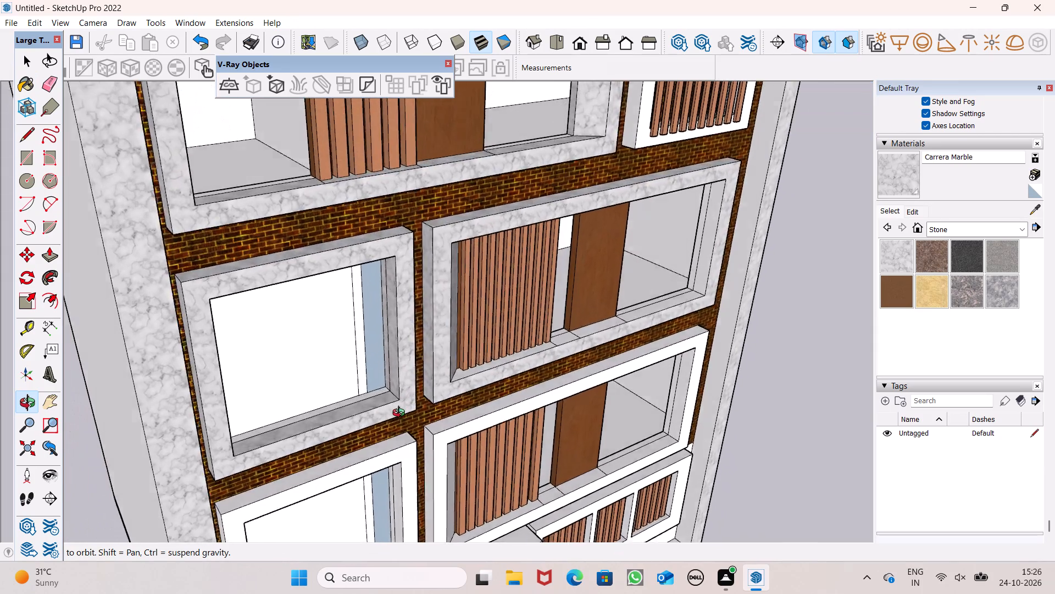
middle_click_drag(401, 414, 397, 419)
scroll(404, 362, "up", 6)
scroll(302, 365, "down", 5)
scroll(413, 388, "up", 5)
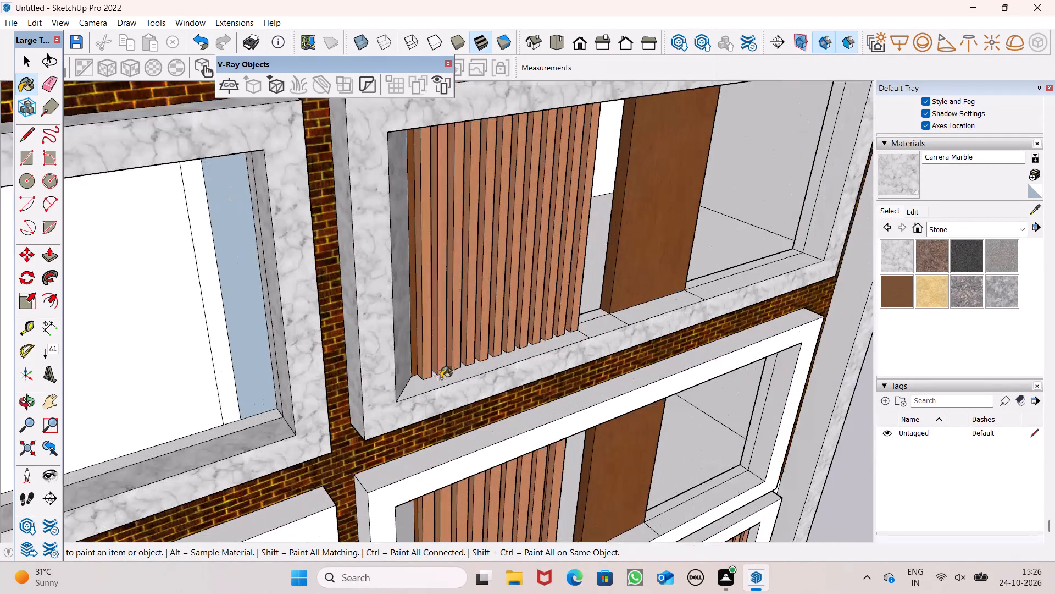
left_click(441, 376)
scroll(379, 388, "down", 6)
scroll(524, 353, "up", 6)
left_click_drag(527, 340, 534, 341)
left_click_drag(568, 337, 590, 324)
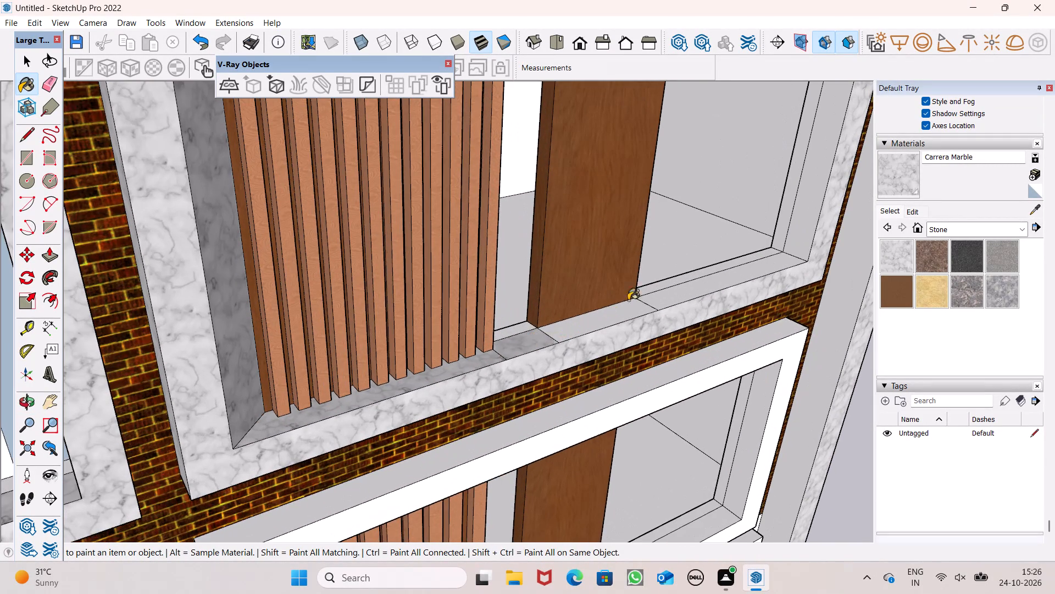
left_click(675, 294)
left_click(809, 214)
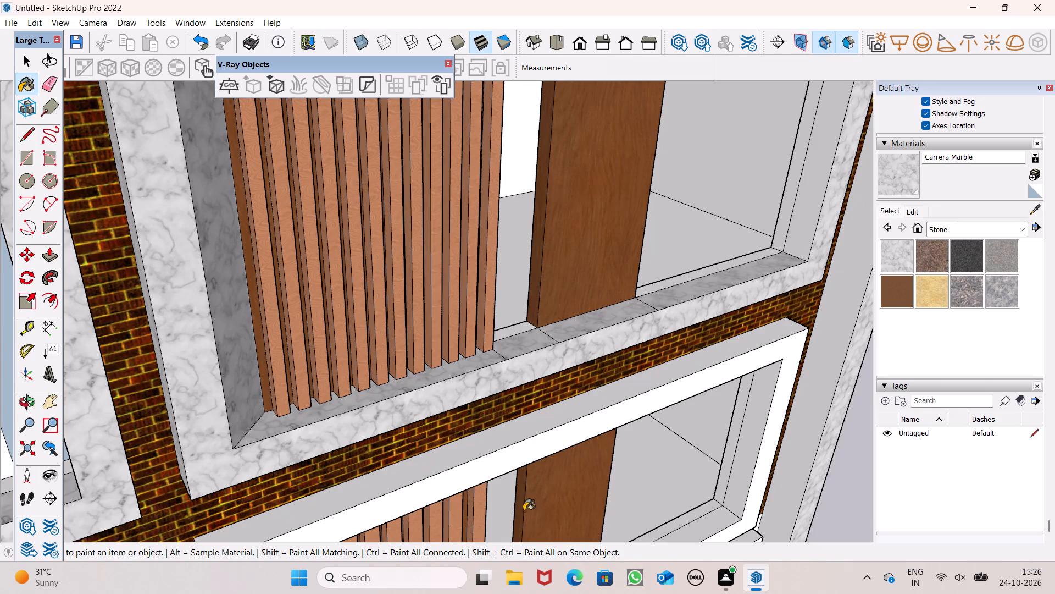
Paint the inner top faces of the second-floor wide window frame, segment by segment, with Carrera Marble.
scroll(466, 573, "down", 13)
scroll(347, 438, "down", 7)
scroll(213, 481, "down", 5)
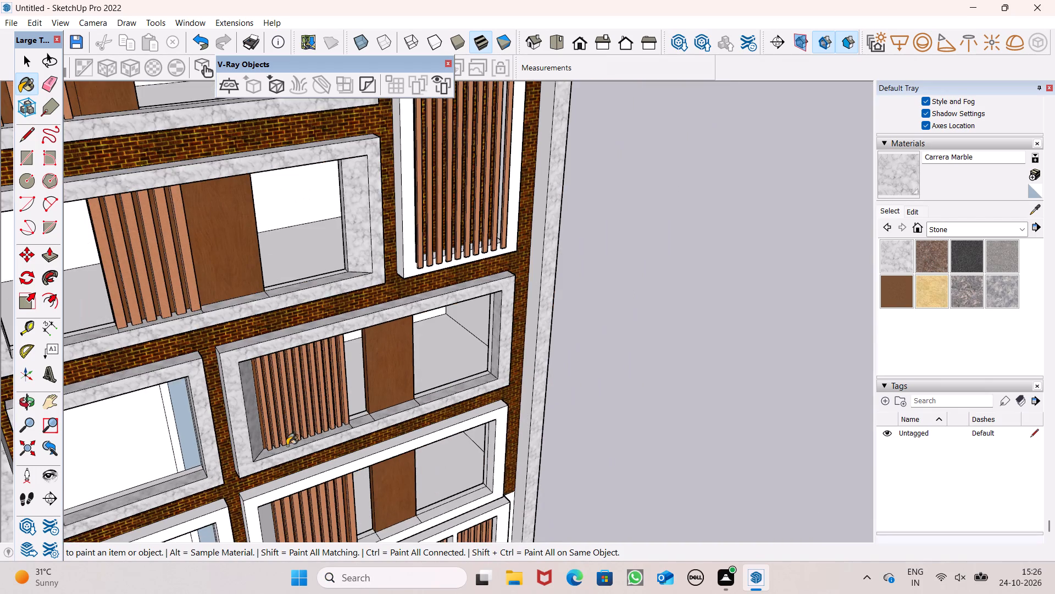
middle_click_drag(319, 424, 236, 170)
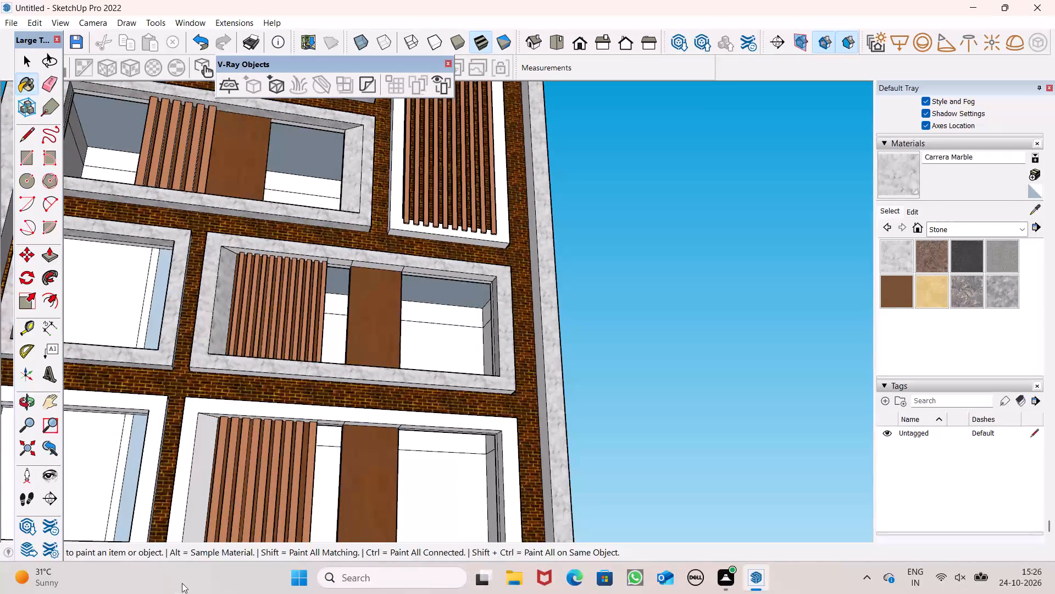
middle_click_drag(182, 581, 229, 424)
scroll(421, 364, "up", 1)
middle_click_drag(421, 364, 432, 224)
scroll(469, 200, "up", 6)
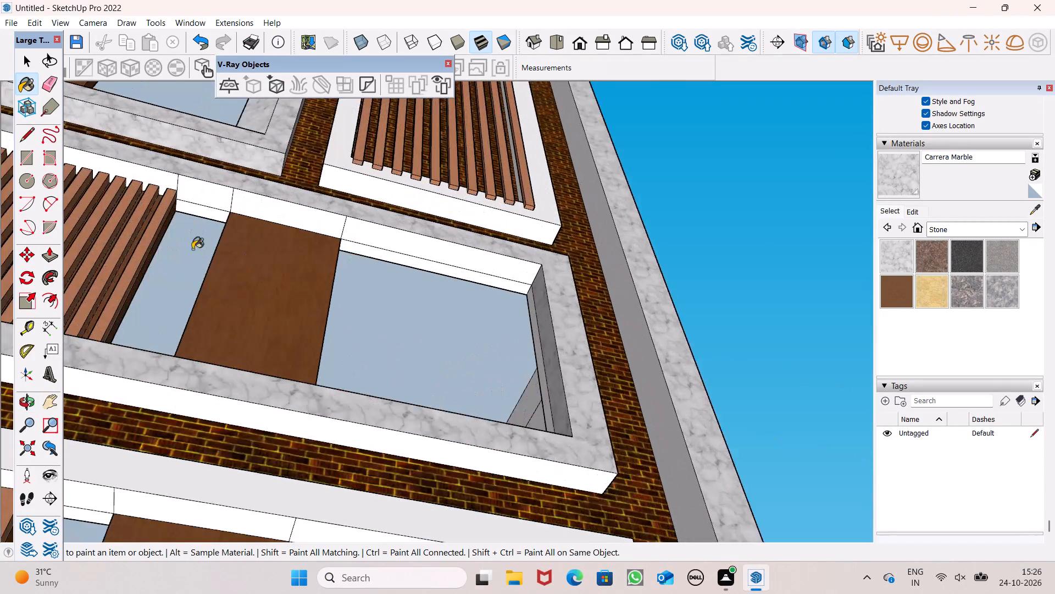
scroll(191, 246, "up", 2)
left_click(193, 174)
left_click_drag(141, 167, 151, 168)
left_click_drag(265, 191, 292, 202)
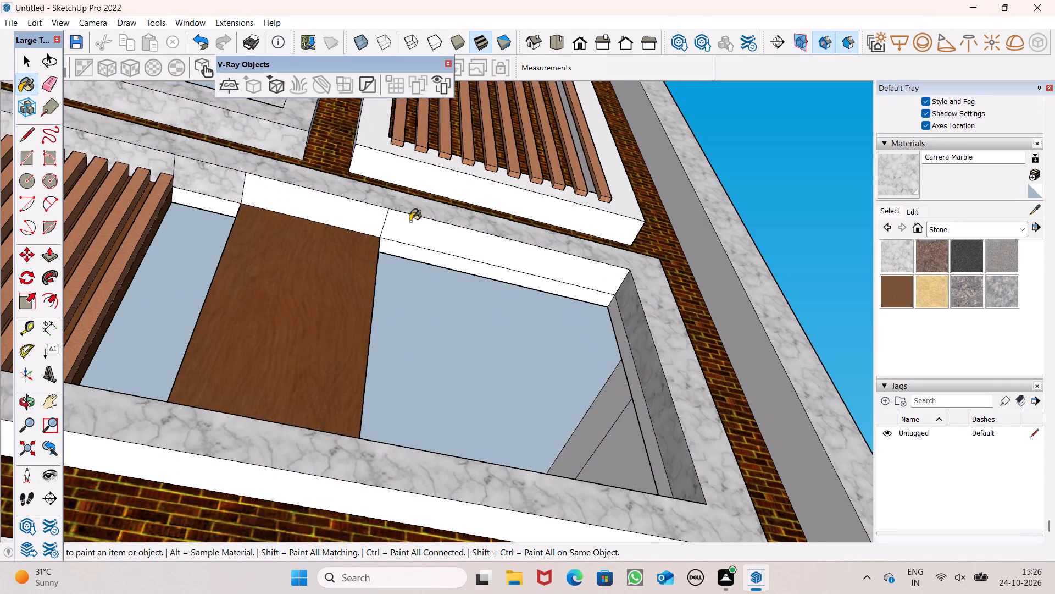
left_click(410, 221)
Paint the front, inner top segments and right inner jamb of the first-floor wide window frame with Carrera Marble.
scroll(400, 254, "down", 5)
scroll(192, 193, "down", 4)
middle_click_drag(303, 296, 101, 326)
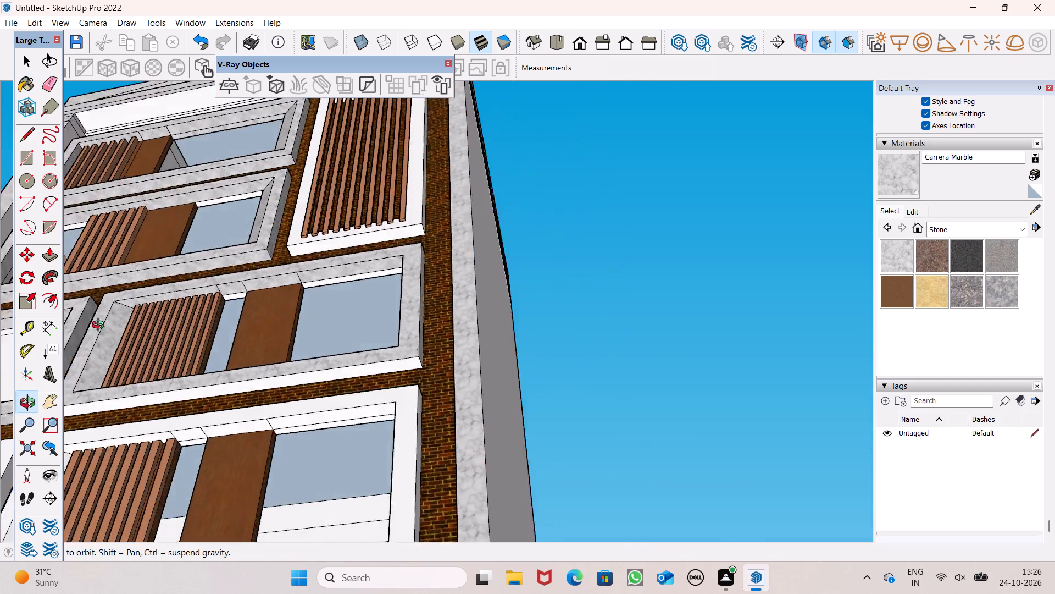
middle_click_drag(101, 326, 423, 381)
scroll(418, 340, "down", 3)
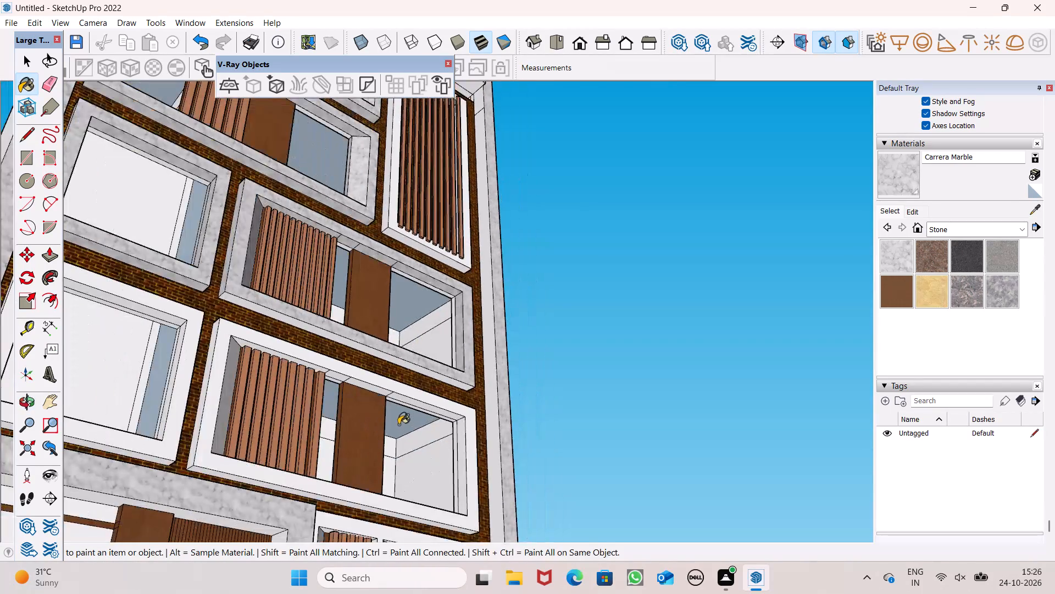
scroll(398, 417, "up", 6)
scroll(362, 384, "up", 6)
left_click_drag(340, 357, 345, 355)
left_click(455, 391)
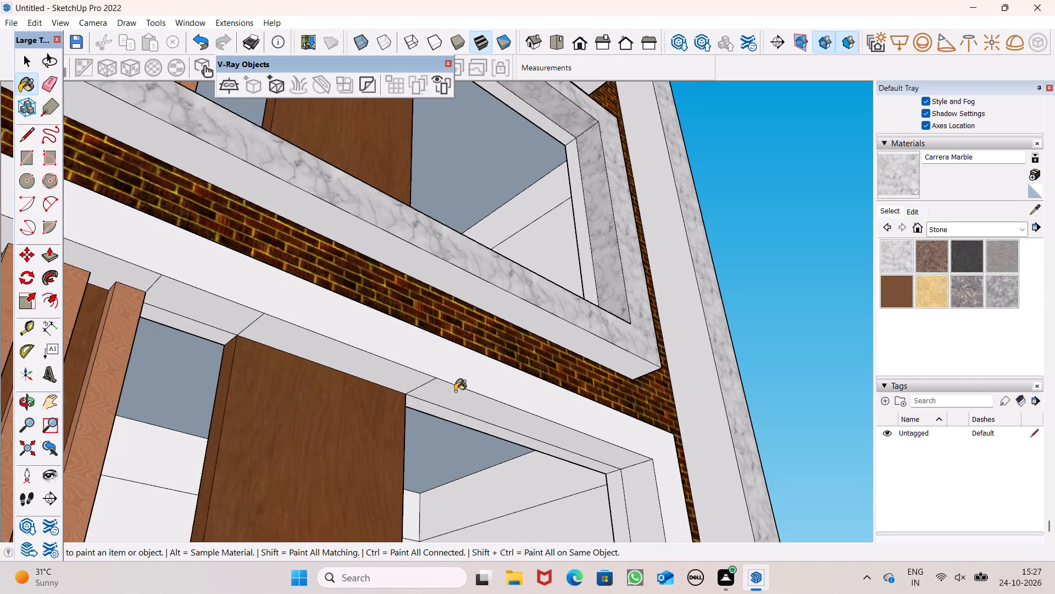
left_click(447, 362)
scroll(445, 359, "down", 4)
scroll(299, 348, "up", 4)
left_click(289, 322)
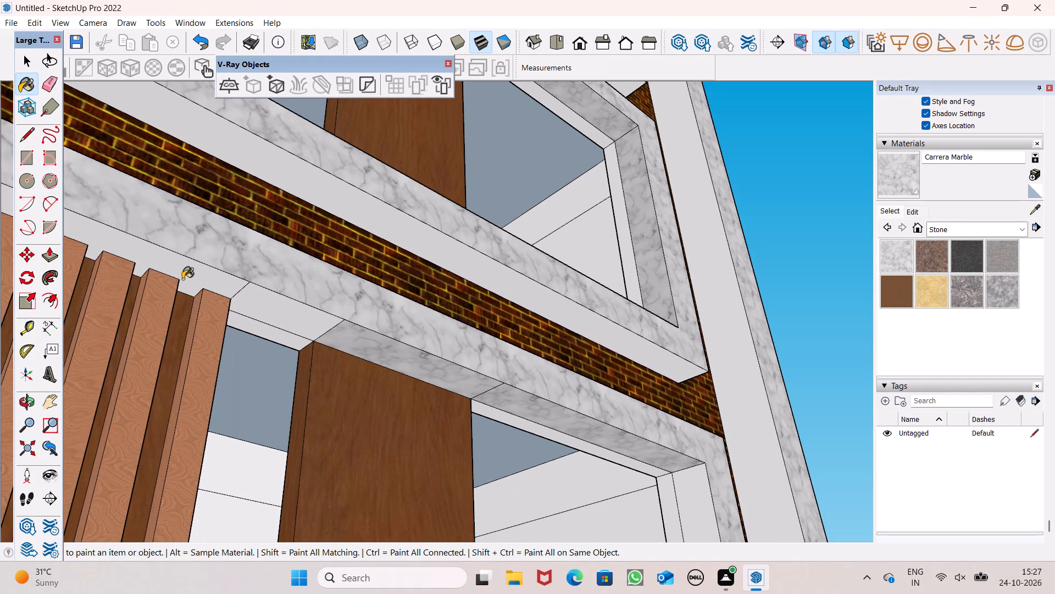
left_click(182, 279)
scroll(206, 288, "down", 7)
scroll(277, 291, "down", 5)
scroll(424, 421, "up", 4)
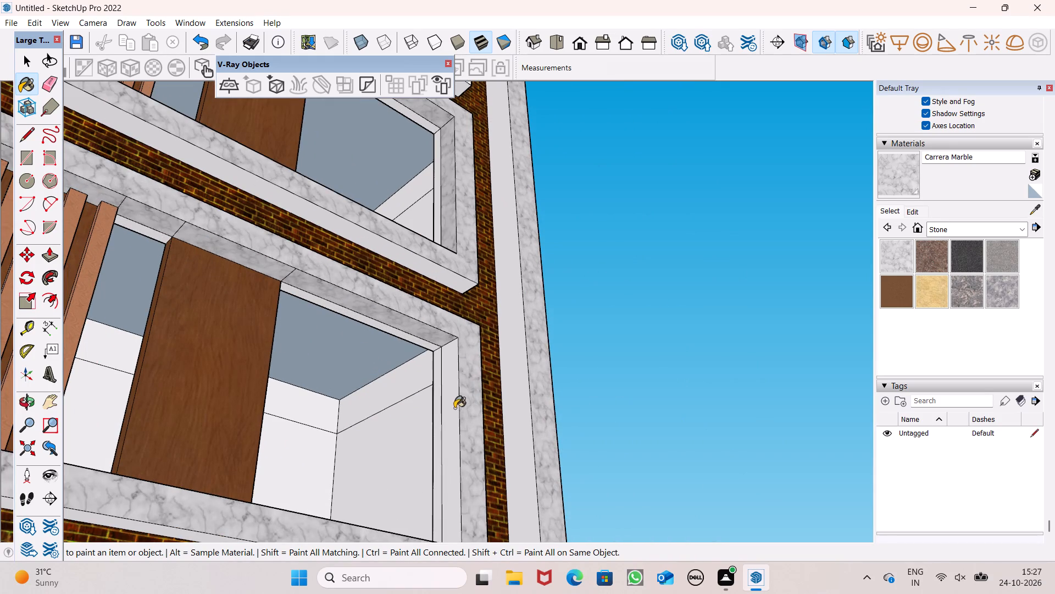
left_click(458, 405)
Paint the left outer side, underside and left inner jamb of the first-floor wide window frame with Carrera Marble.
scroll(405, 321, "down", 9)
scroll(201, 353, "up", 7)
scroll(175, 311, "up", 2)
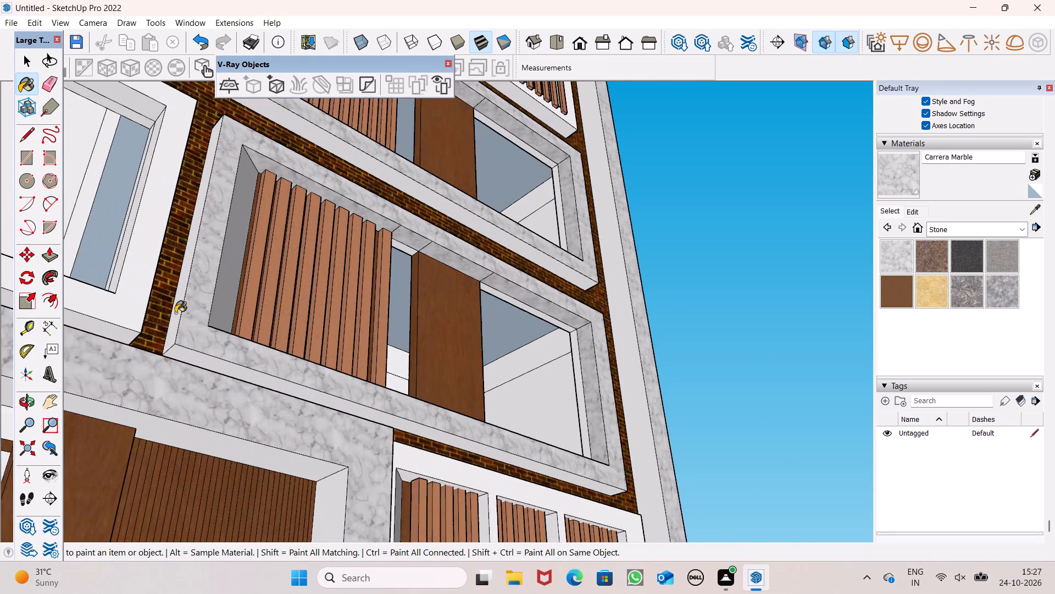
scroll(175, 313, "up", 4)
left_click(176, 332)
left_click(205, 395)
scroll(203, 348, "down", 5)
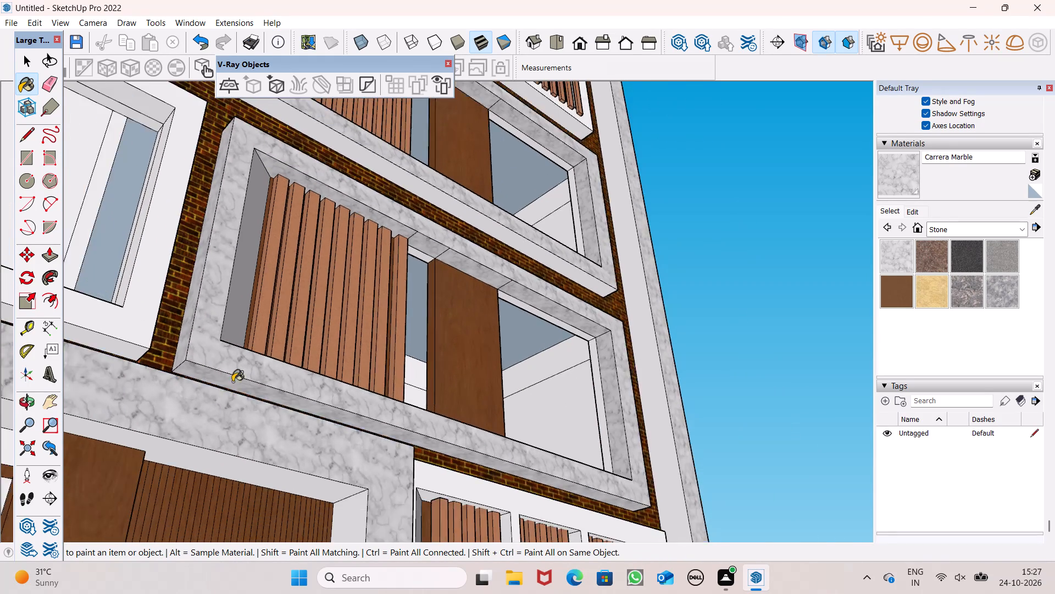
middle_click_drag(230, 391, 0, 593)
left_click(259, 348)
Paint all sill segments of the first-floor wide window frame with Carrera Marble.
scroll(331, 380, "down", 4)
middle_click_drag(370, 402, 393, 436)
scroll(372, 404, "up", 1)
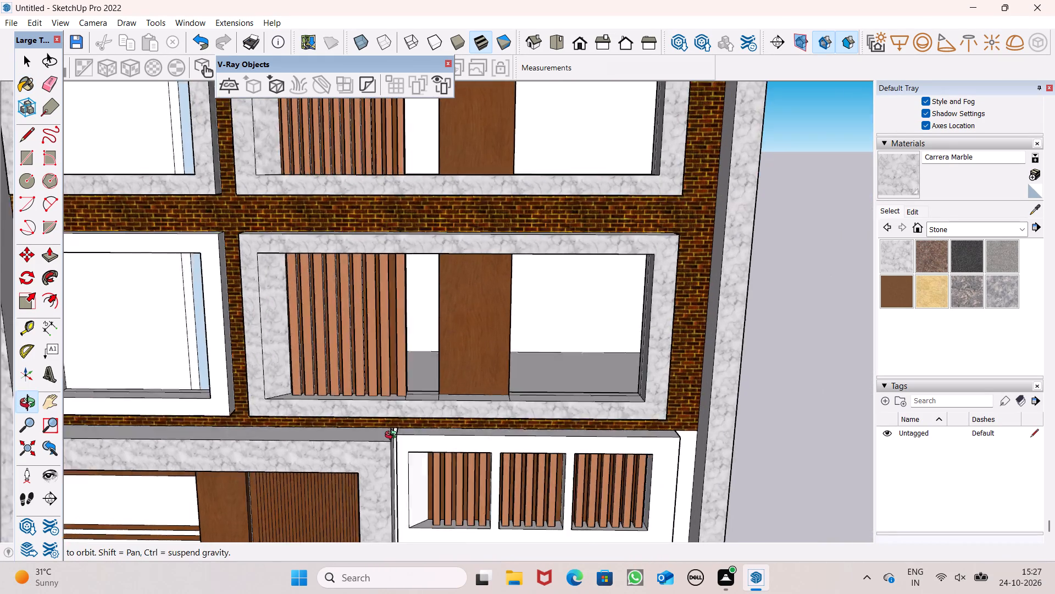
middle_click_drag(393, 436, 412, 501)
scroll(486, 371, "up", 4)
left_click_drag(342, 438, 362, 439)
left_click_drag(390, 437, 407, 438)
left_click_drag(416, 437, 443, 436)
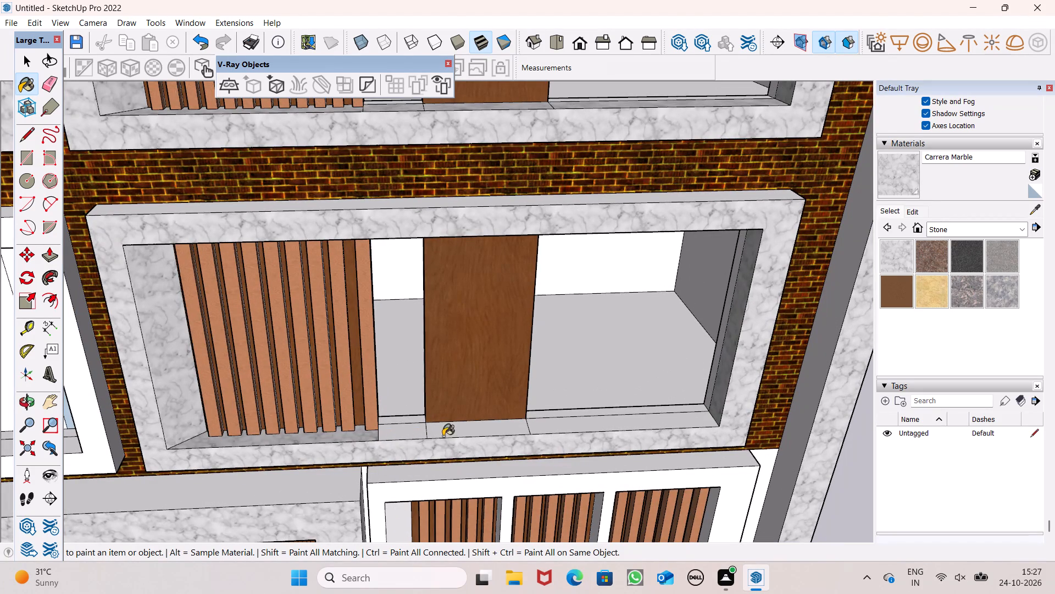
left_click_drag(443, 436, 442, 438)
left_click_drag(442, 438, 447, 439)
left_click_drag(560, 420, 549, 427)
left_click(508, 425)
Paint the front, sill and right inner jamb of the first-floor small window frame with Carrera Marble.
scroll(604, 294, "down", 6)
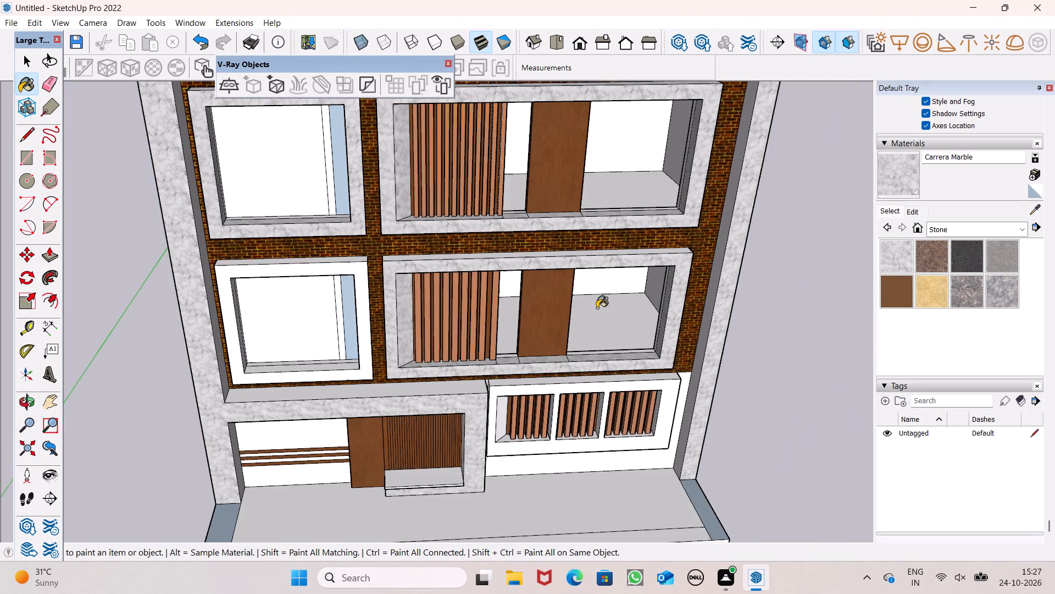
scroll(149, 380, "up", 5)
scroll(293, 406, "up", 4)
left_click(273, 342)
left_click(260, 345)
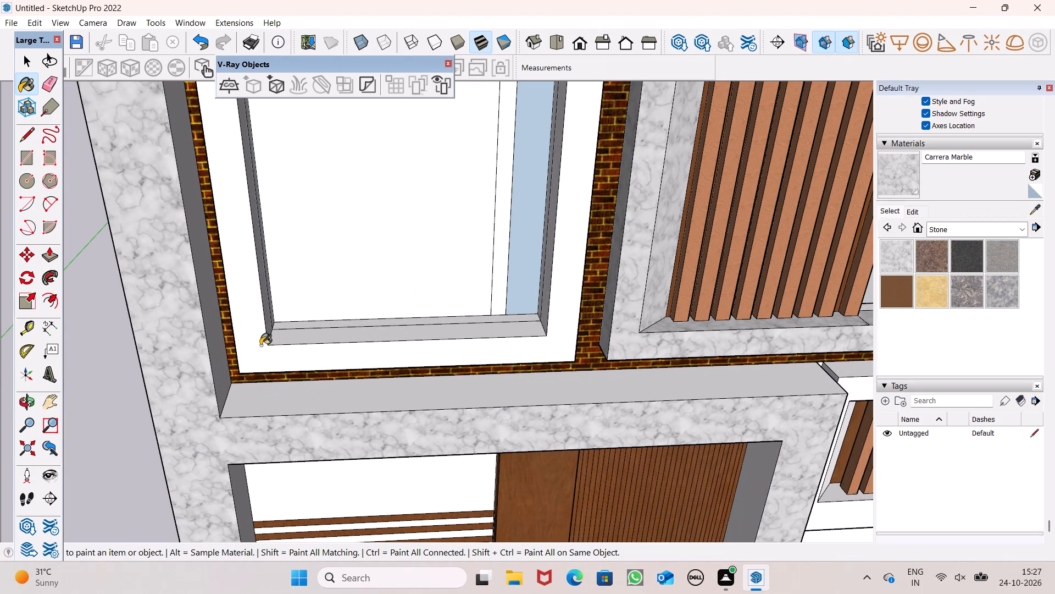
left_click(286, 333)
scroll(344, 339, "up", 1)
middle_click_drag(373, 331, 606, 287)
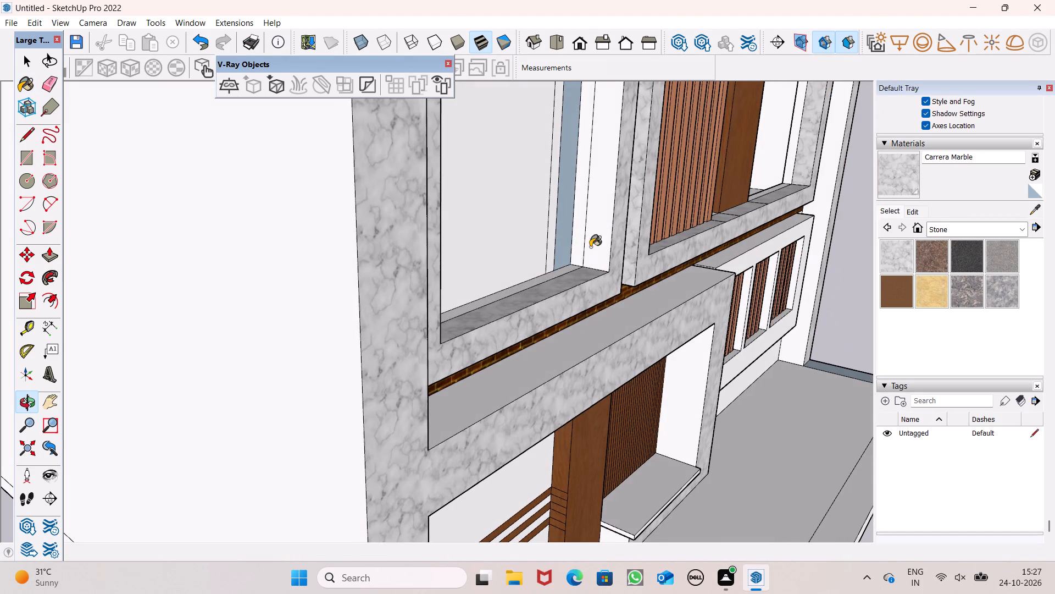
left_click(603, 238)
Paint the upper outer faces of the first-floor small and wide window frames with Carrera Marble.
scroll(559, 298, "down", 7)
scroll(513, 376, "down", 1)
middle_click_drag(525, 276, 504, 431)
scroll(529, 350, "up", 5)
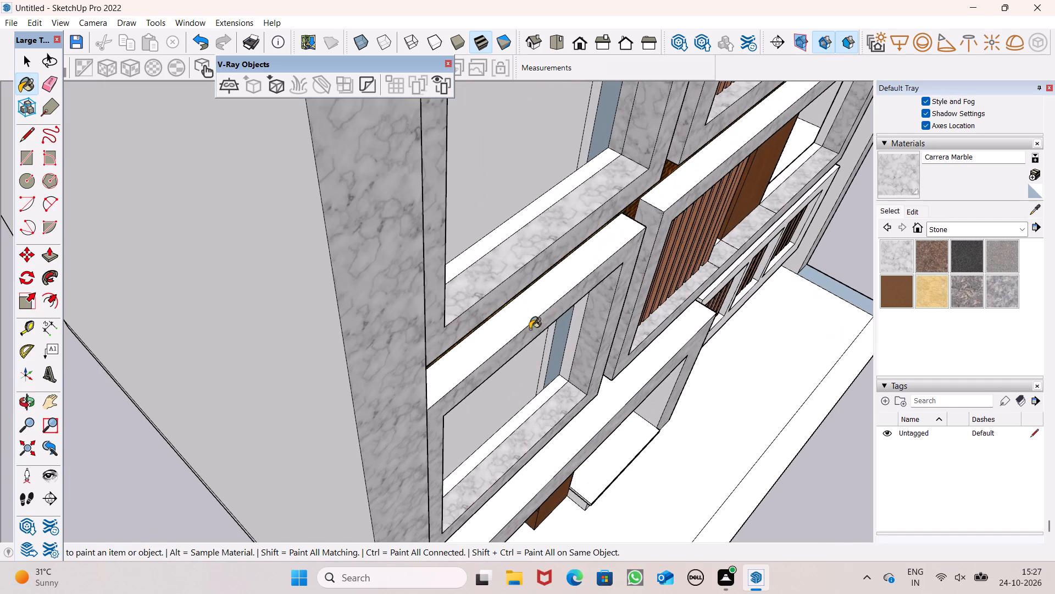
left_click(524, 316)
left_click(677, 191)
Paint the left outer side, left inner jamb and right outer side of the first-floor small window frame with Carrera Marble.
scroll(606, 283, "down", 5)
middle_click_drag(479, 378, 414, 241)
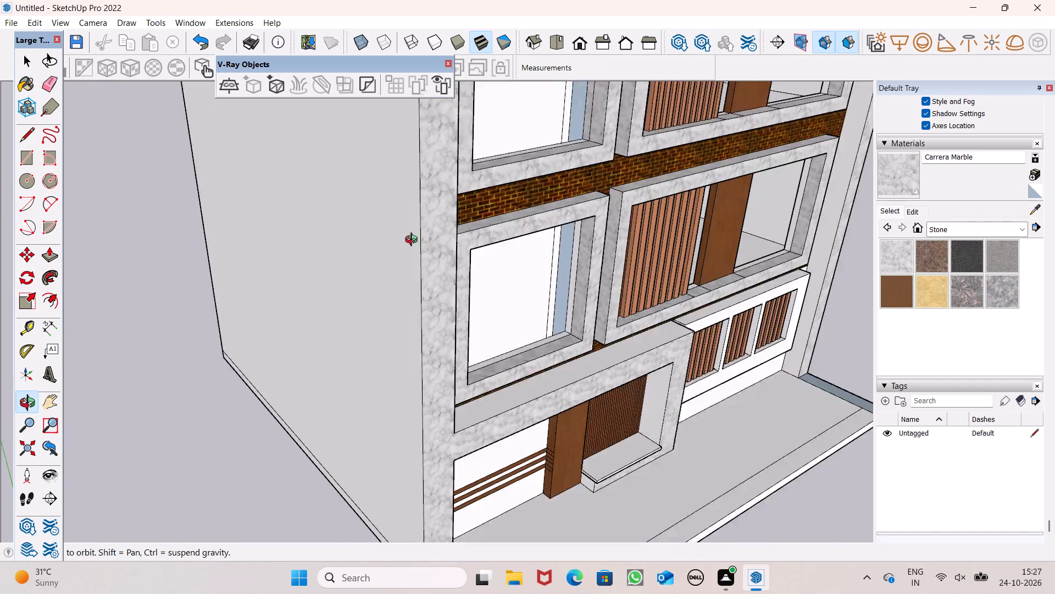
middle_click_drag(414, 241, 412, 238)
scroll(412, 238, "up", 16)
middle_click_drag(370, 382, 274, 386)
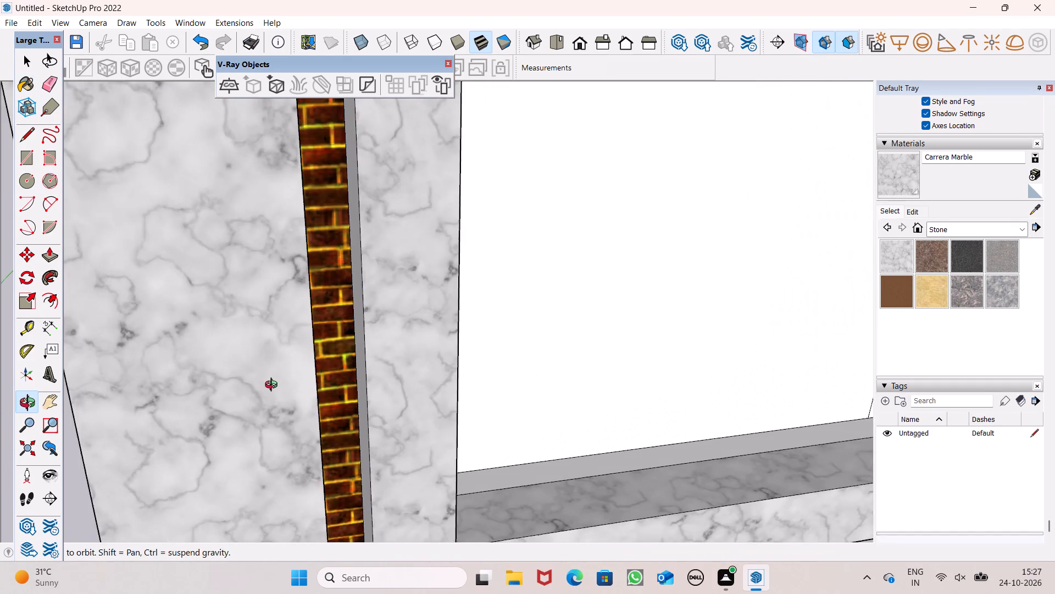
middle_click_drag(274, 386, 275, 385)
scroll(302, 370, "up", 4)
left_click(385, 349)
scroll(317, 330, "down", 12)
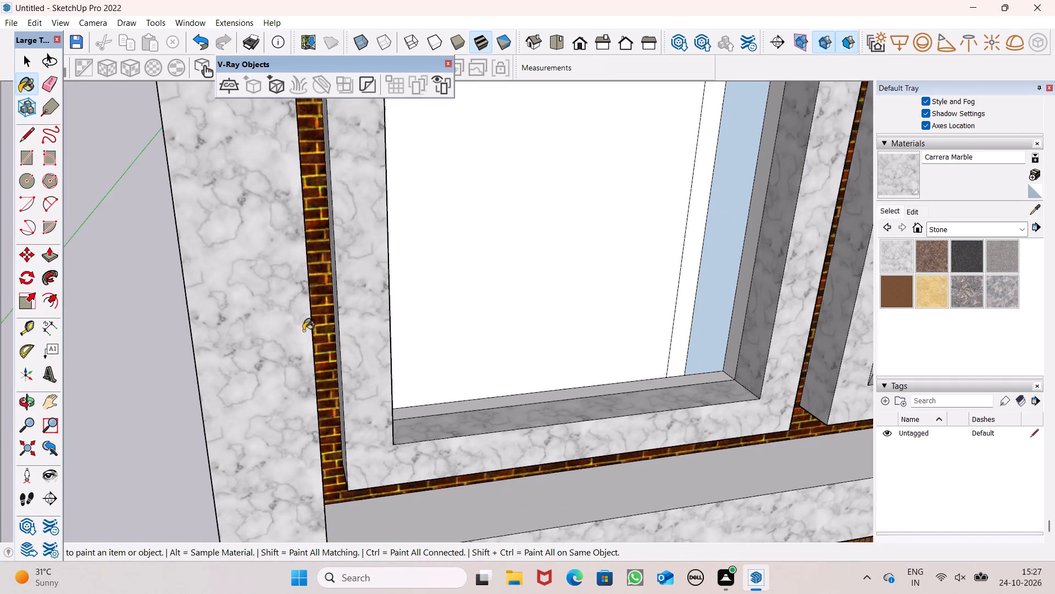
middle_click_drag(303, 331, 36, 329)
scroll(53, 312, "down", 5)
left_click(295, 334)
scroll(247, 319, "down", 4)
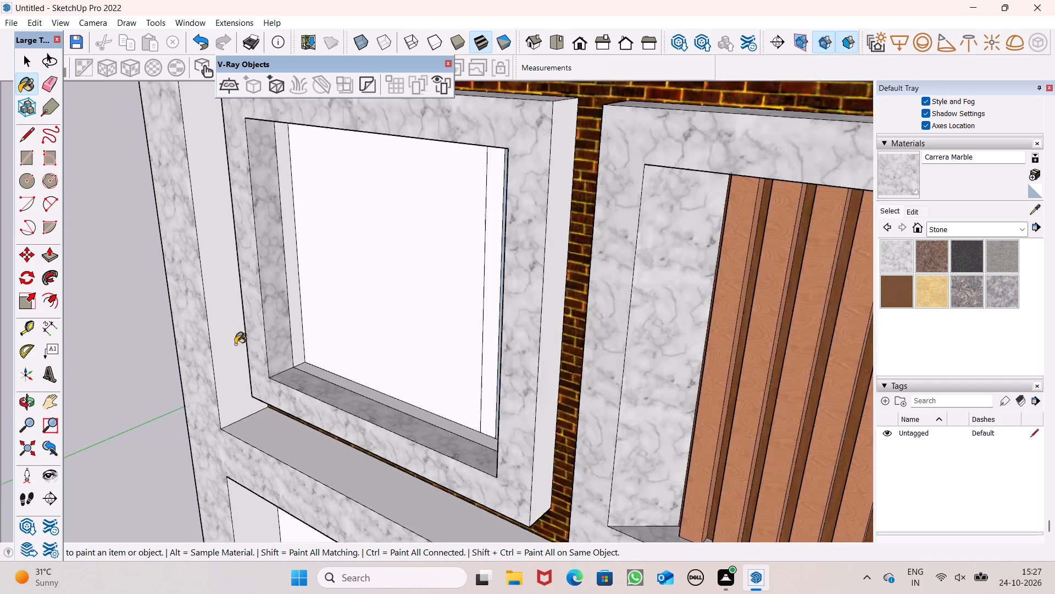
scroll(235, 344, "down", 4)
middle_click_drag(268, 373, 242, 369)
scroll(389, 261, "up", 4)
left_click(404, 252)
scroll(384, 255, "down", 5)
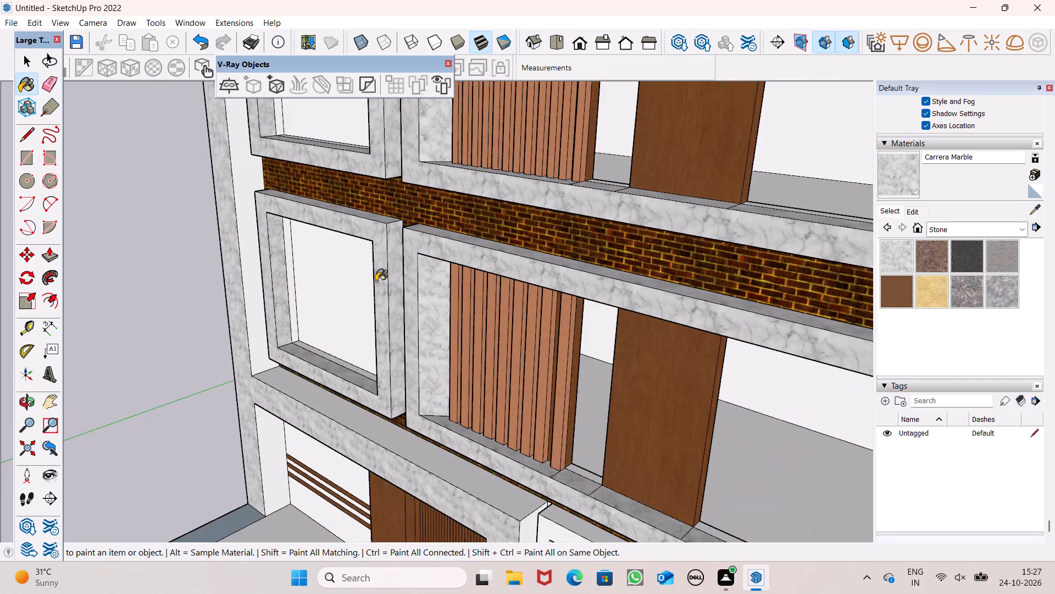
Paint the underside of the first-floor small window frame with Carrera Marble.
scroll(376, 281, "down", 1)
middle_click_drag(374, 305, 431, 0)
scroll(414, 354, "up", 5)
middle_click_drag(291, 422, 311, 465)
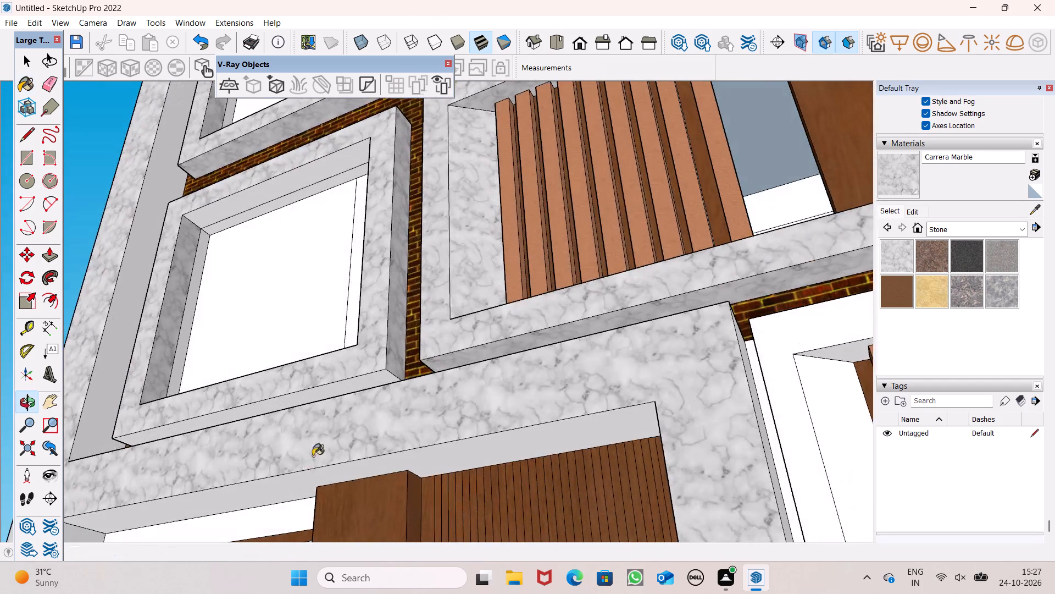
scroll(315, 424, "up", 6)
left_click(333, 369)
Paint the inner top face and both inner sides of the ground-floor entrance surround with Carrera Marble.
scroll(323, 329, "down", 6)
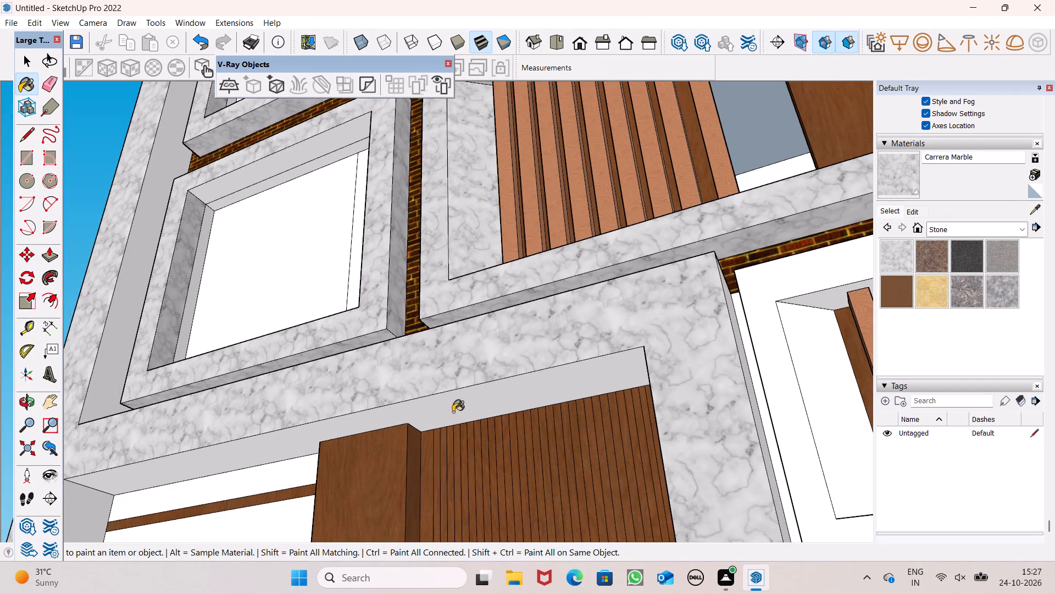
left_click(453, 412)
scroll(442, 393, "down", 8)
scroll(411, 356, "down", 4)
scroll(282, 453, "up", 5)
left_click(315, 448)
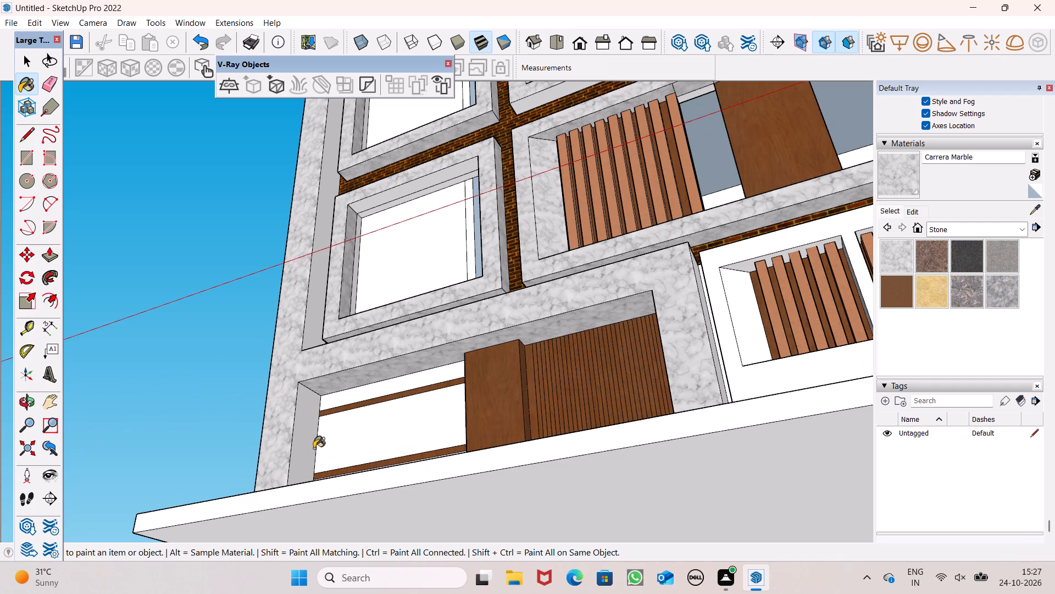
scroll(286, 392, "down", 7)
scroll(292, 406, "up", 1)
middle_click_drag(316, 436, 721, 477)
scroll(579, 424, "up", 5)
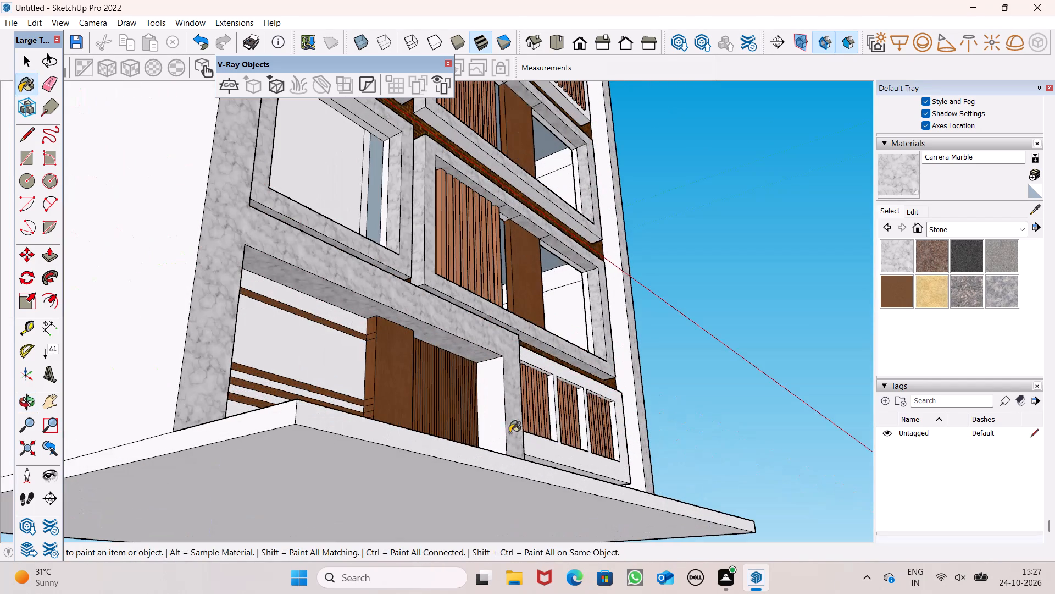
left_click(493, 424)
Paint the entrance bench's top, front edge, exposed end edge and the end face of its base with Carrera Marble.
scroll(480, 353, "down", 6)
scroll(479, 364, "up", 1)
middle_click_drag(479, 380, 303, 588)
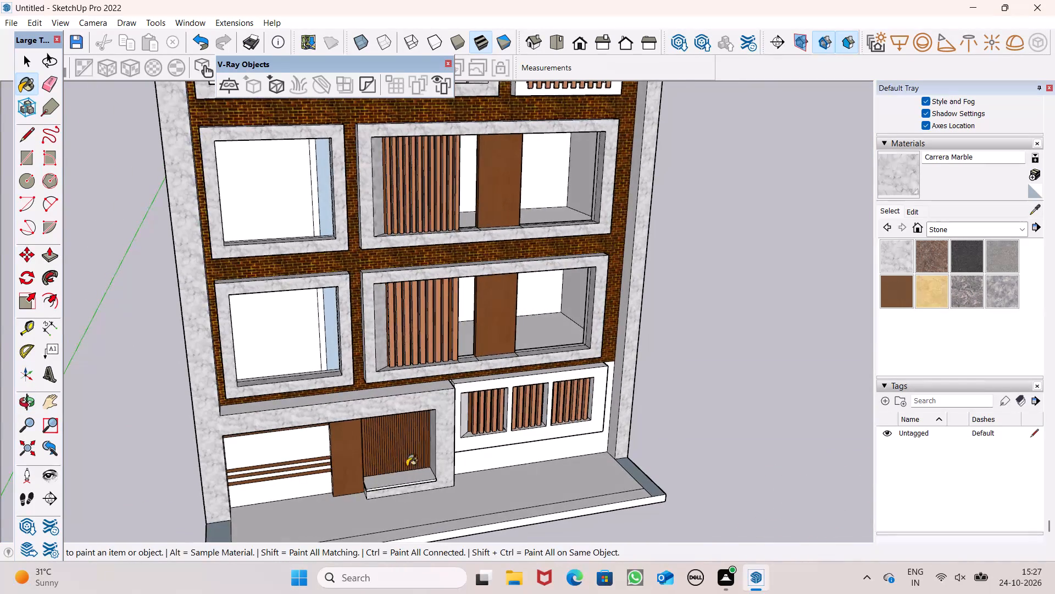
scroll(407, 474, "up", 6)
left_click(382, 483)
scroll(366, 493, "up", 6)
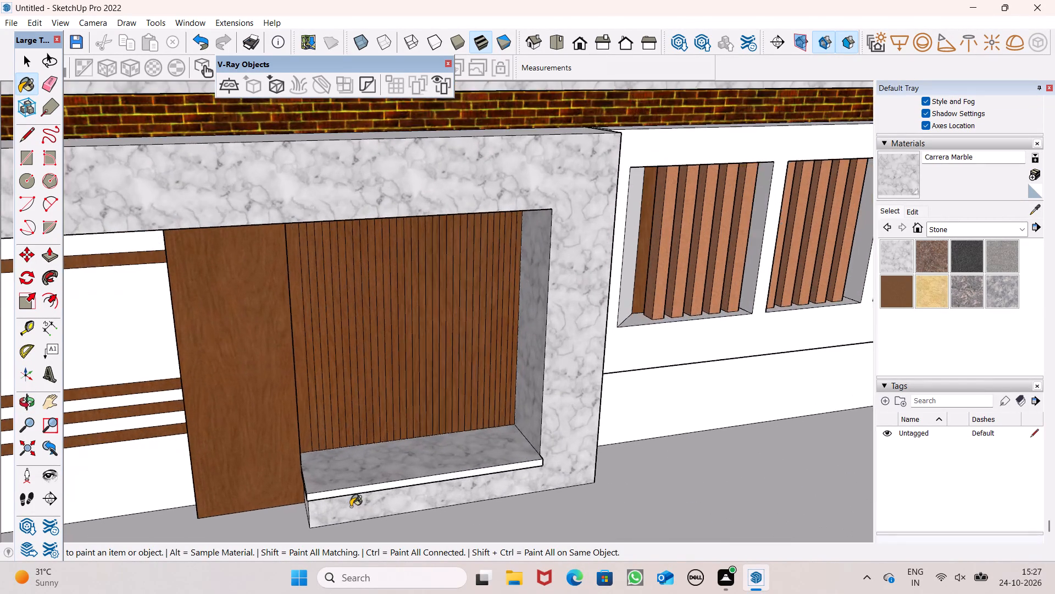
scroll(350, 506, "up", 6)
left_click(329, 487)
middle_click_drag(331, 498, 420, 479)
scroll(288, 490, "up", 5)
left_click_drag(329, 491, 330, 491)
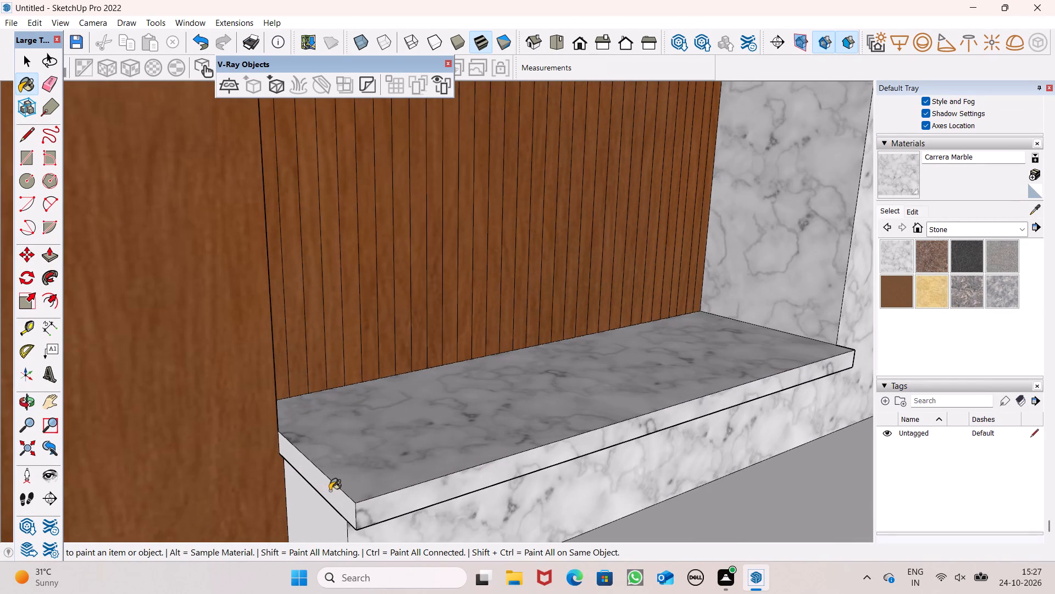
left_click_drag(330, 491, 325, 497)
left_click(309, 509)
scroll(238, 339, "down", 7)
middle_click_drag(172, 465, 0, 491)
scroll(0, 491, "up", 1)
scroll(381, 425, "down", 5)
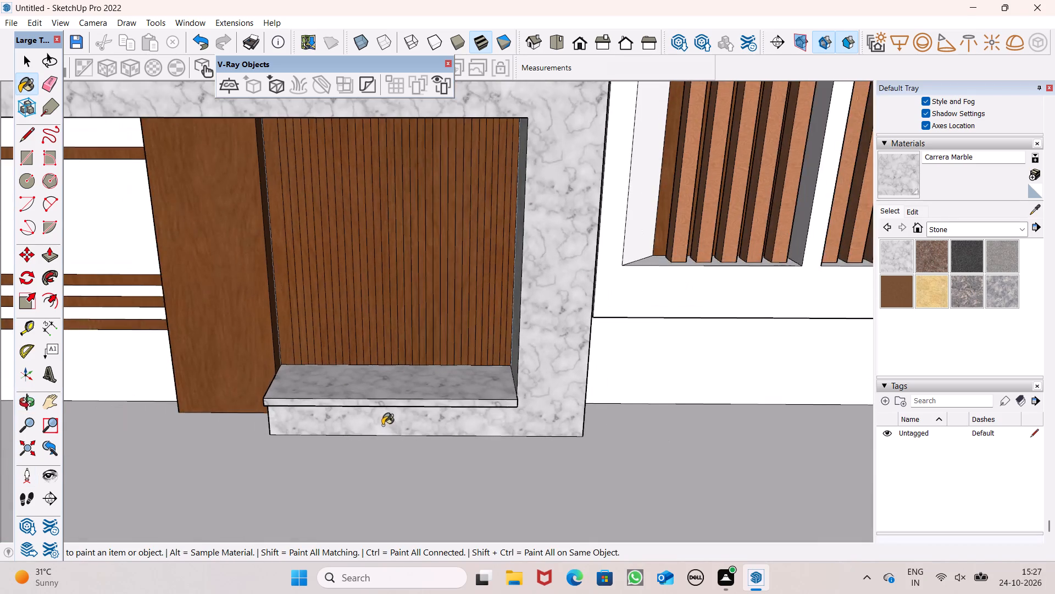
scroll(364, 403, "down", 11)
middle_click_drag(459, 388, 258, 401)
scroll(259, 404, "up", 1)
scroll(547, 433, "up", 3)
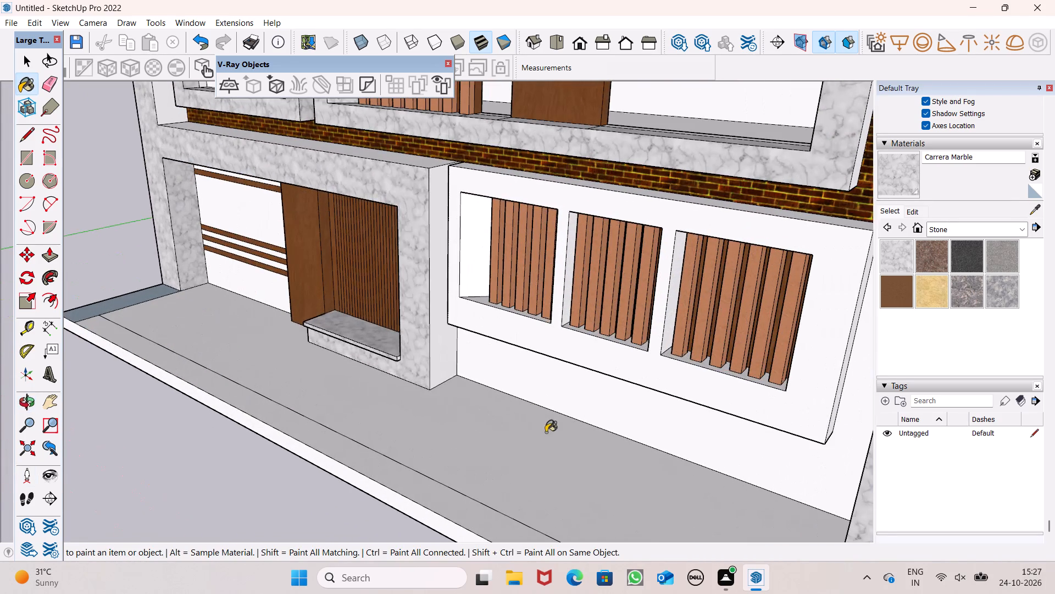
Paint the front face of the ground-floor louvred window frame and its first opening's sill and left inner side with Carrera Marble.
scroll(546, 432, "up", 2)
left_click(431, 349)
left_click(445, 300)
left_click(453, 260)
scroll(453, 268, "down", 5)
Paint the top faces of the entrance surround and ground-floor louvred window frame, plus that frame's left outer side, with Carrera Marble.
middle_click_drag(454, 302, 621, 353)
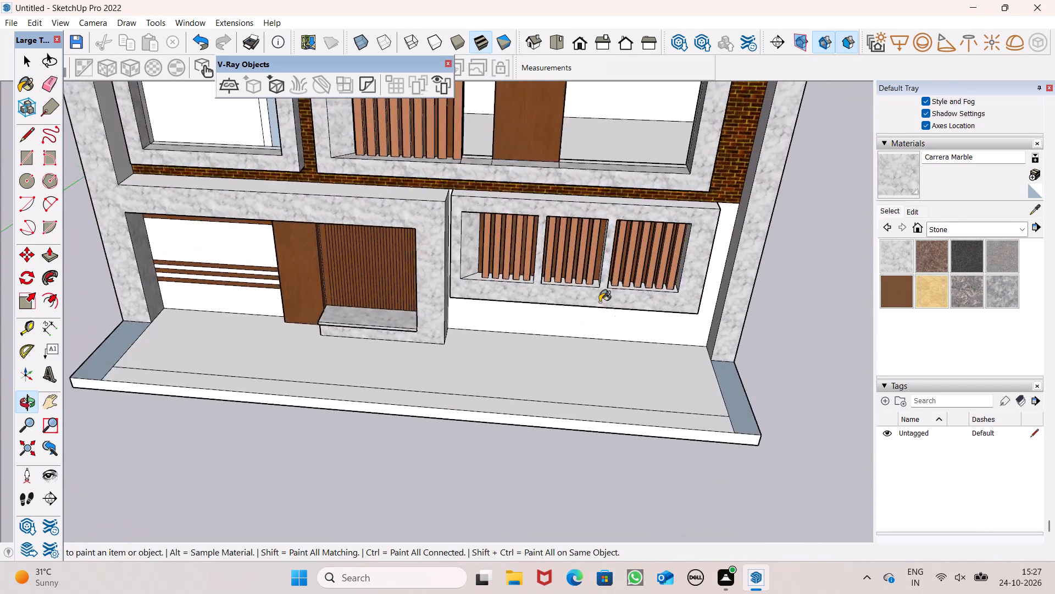
scroll(515, 240, "up", 6)
scroll(406, 163, "up", 5)
left_click(403, 168)
left_click(446, 153)
scroll(451, 180, "up", 2)
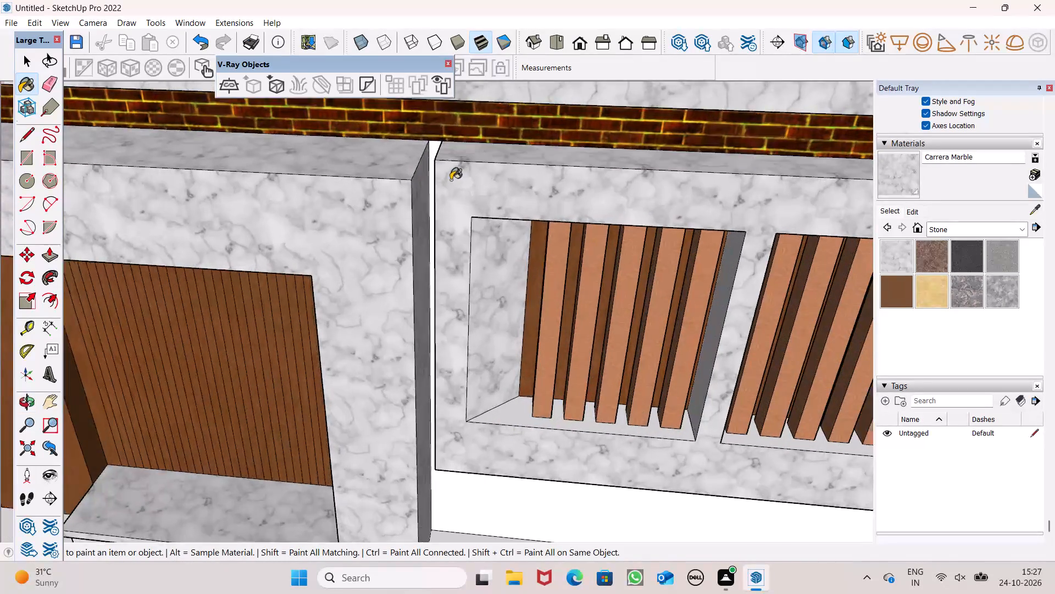
scroll(451, 180, "up", 12)
middle_click_drag(421, 234, 558, 274)
scroll(558, 274, "up", 1)
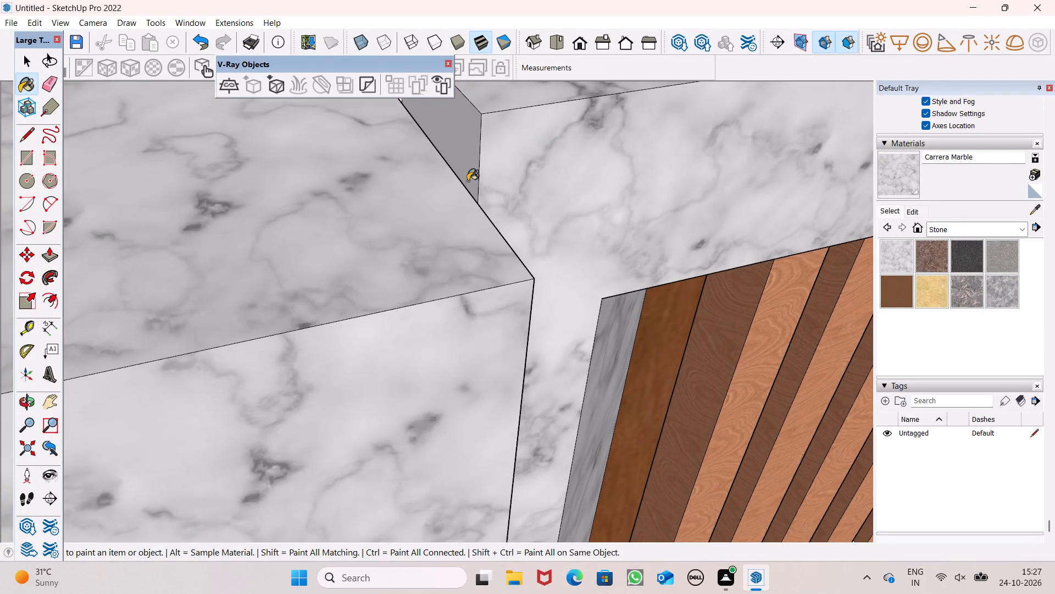
left_click(476, 159)
Paint the inner top faces of all three openings in the ground-floor louvred window frame with Carrera Marble.
scroll(330, 212, "down", 7)
scroll(110, 288, "down", 13)
scroll(252, 335, "up", 1)
middle_click_drag(252, 337, 234, 183)
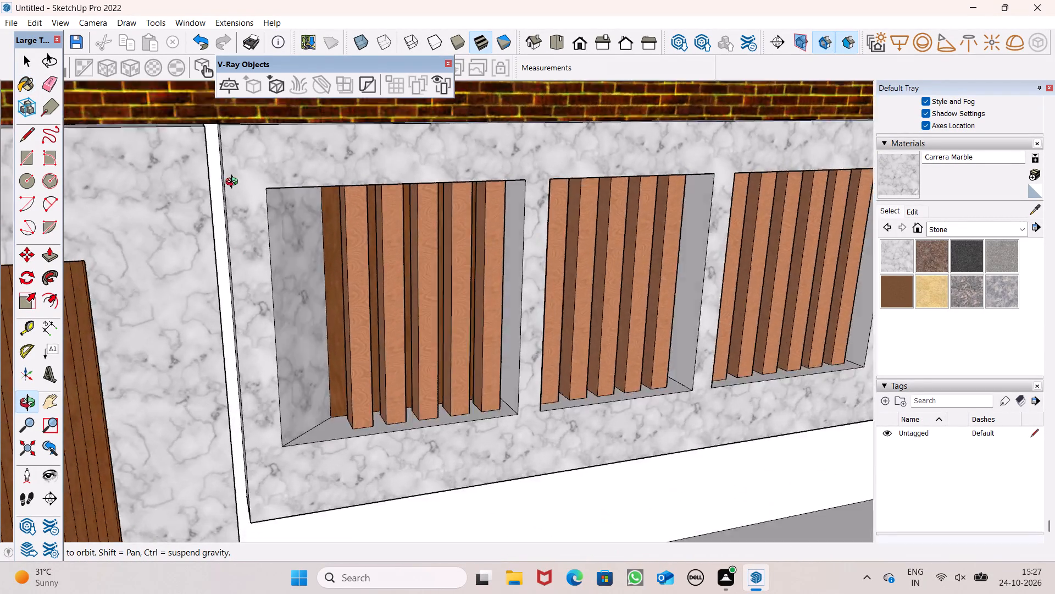
middle_click_drag(234, 183, 105, 8)
scroll(359, 150, "up", 5)
left_click(313, 208)
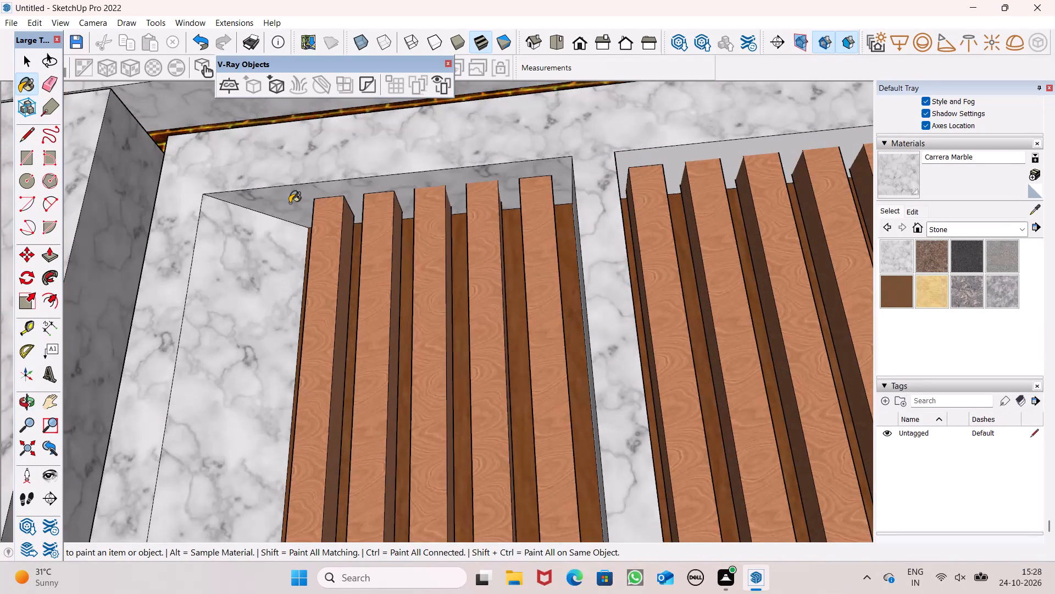
scroll(284, 228, "down", 5)
scroll(506, 172, "up", 5)
left_click(524, 196)
scroll(352, 207, "down", 6)
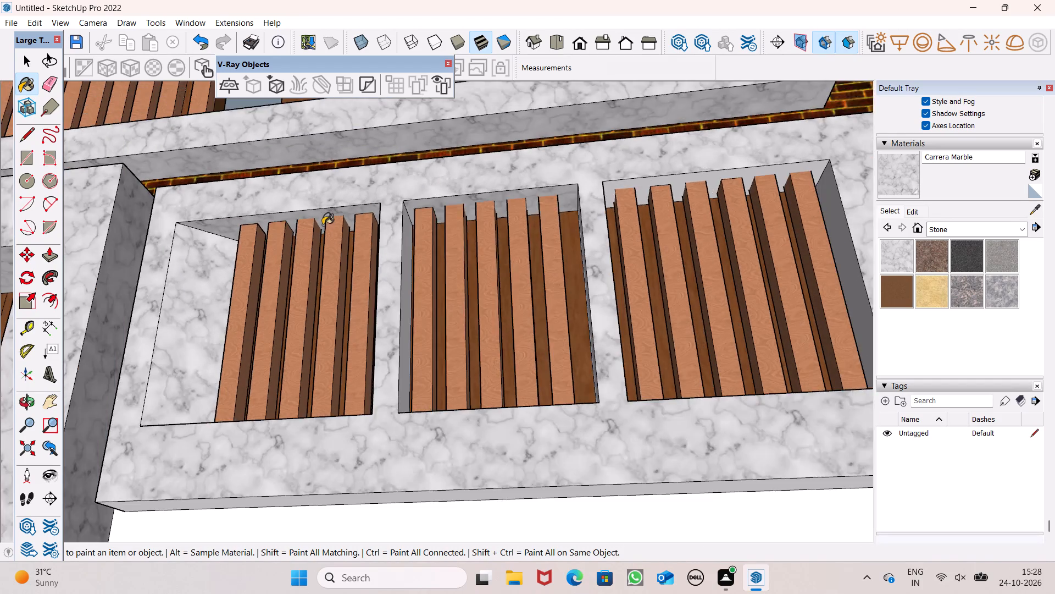
scroll(604, 211, "up", 4)
left_click(660, 177)
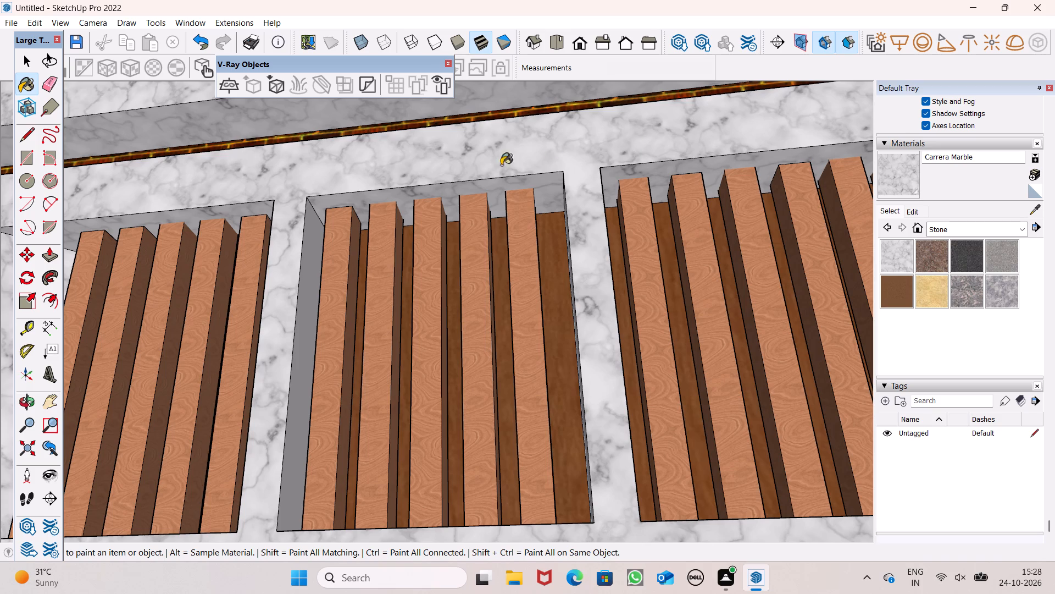
Paint the right outer side and the underside of the ground-floor louvred window frame with Carrera Marble.
scroll(495, 245, "down", 6)
scroll(435, 255, "down", 6)
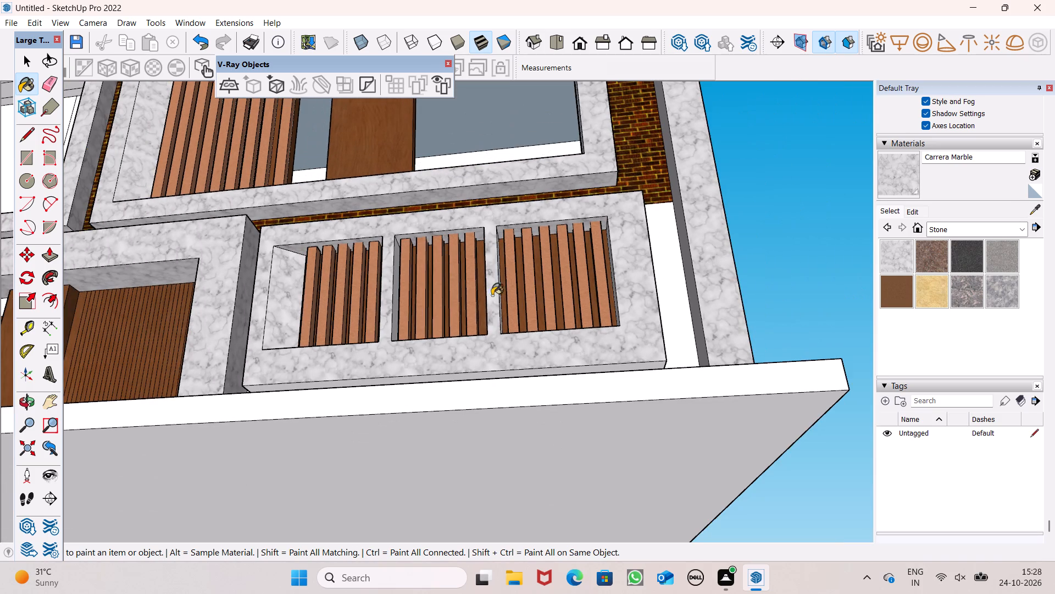
middle_click_drag(515, 340, 367, 359)
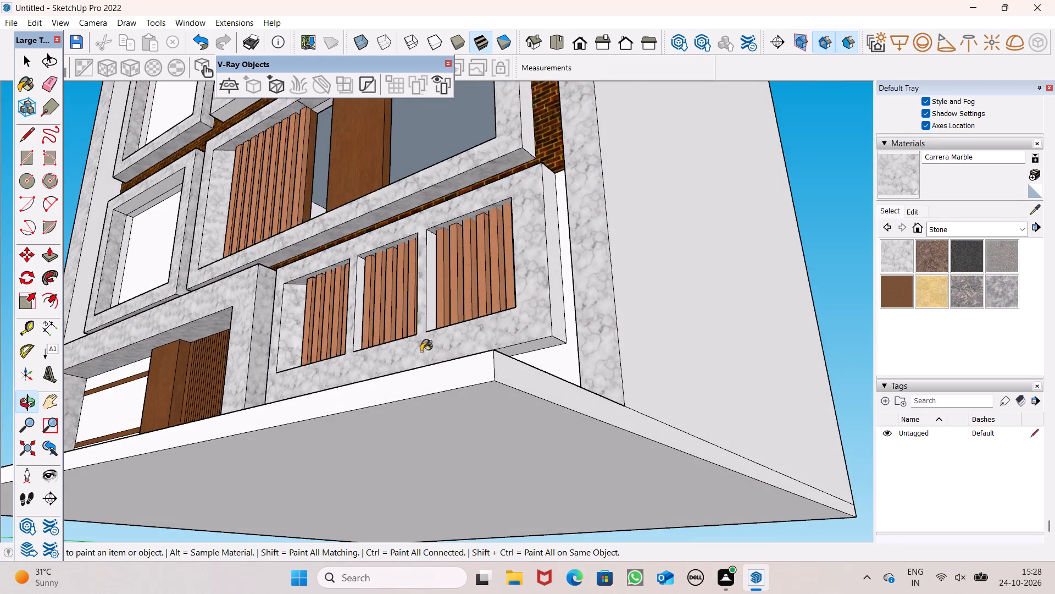
scroll(511, 361, "up", 6)
scroll(570, 311, "up", 5)
left_click(572, 307)
left_click(542, 364)
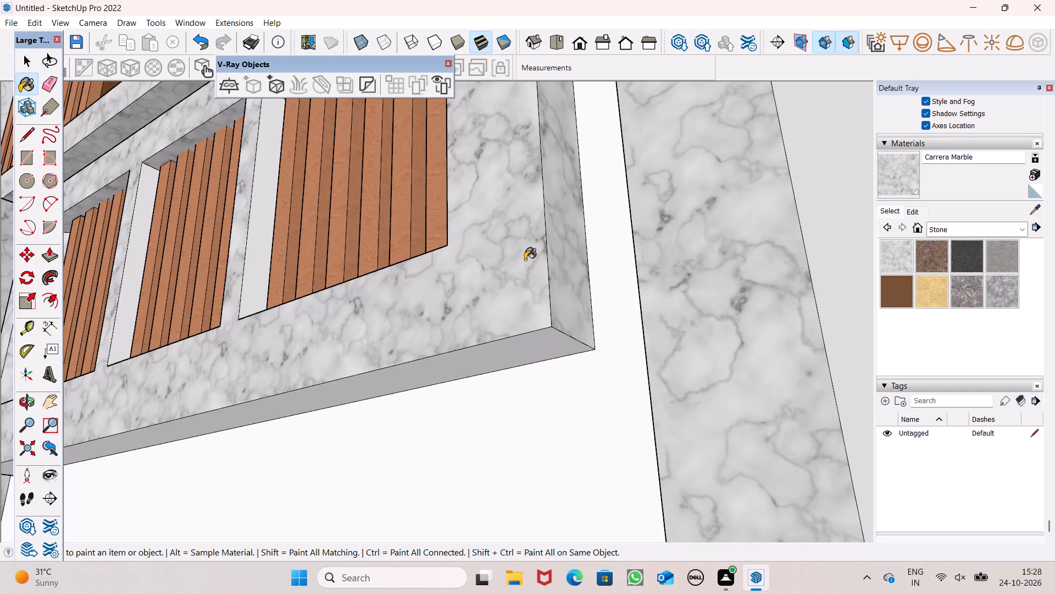
scroll(525, 258, "down", 1)
key("ctrl+z")
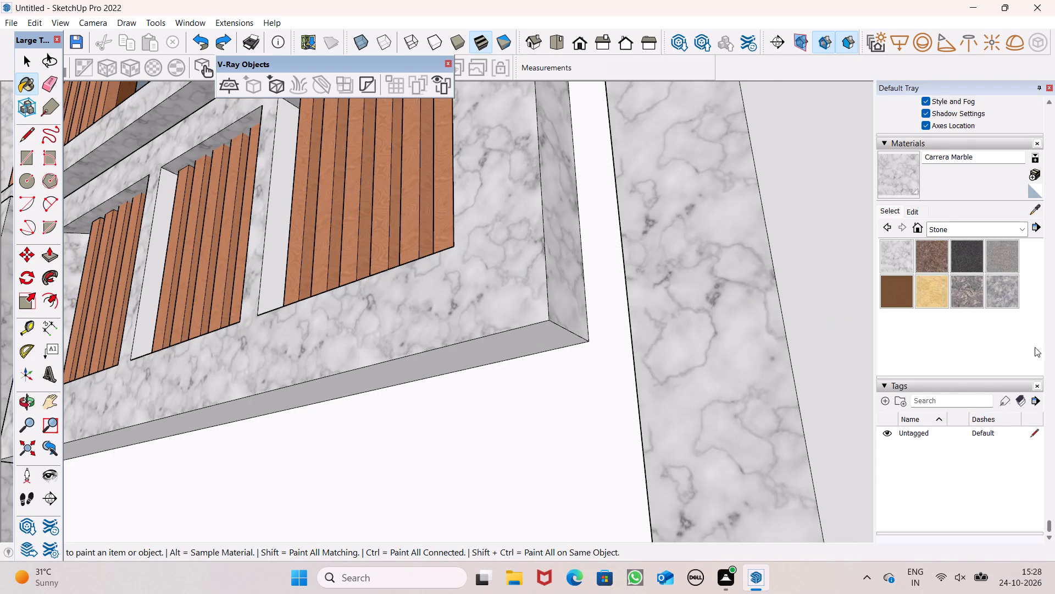
left_click(537, 348)
scroll(585, 312, "down", 10)
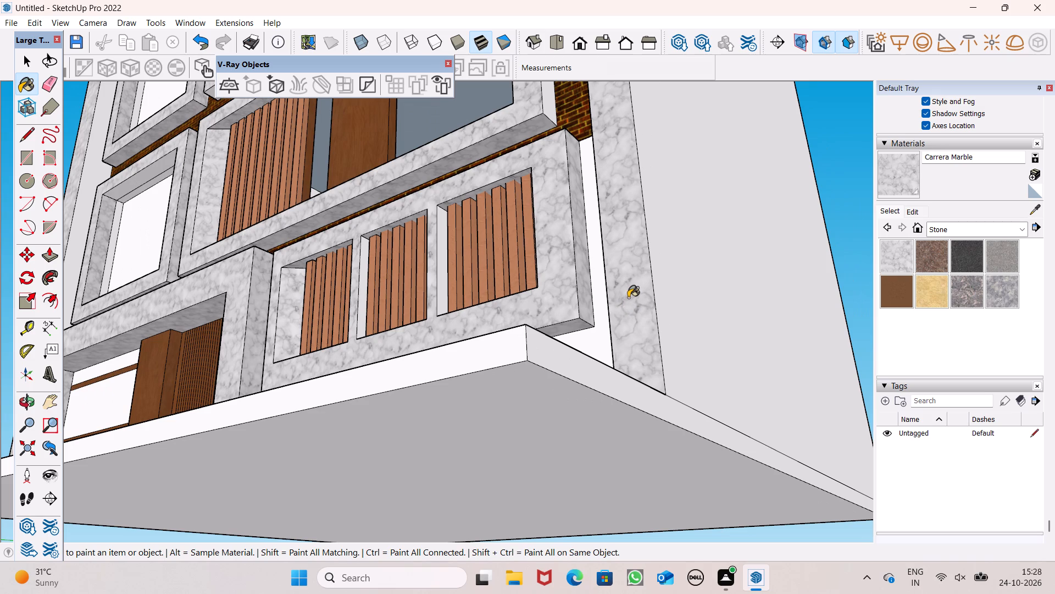
Examine the ground-floor frontage and the whole front facade to check which faces still need a material.
scroll(608, 346, "down", 1)
middle_click_drag(625, 367, 682, 409)
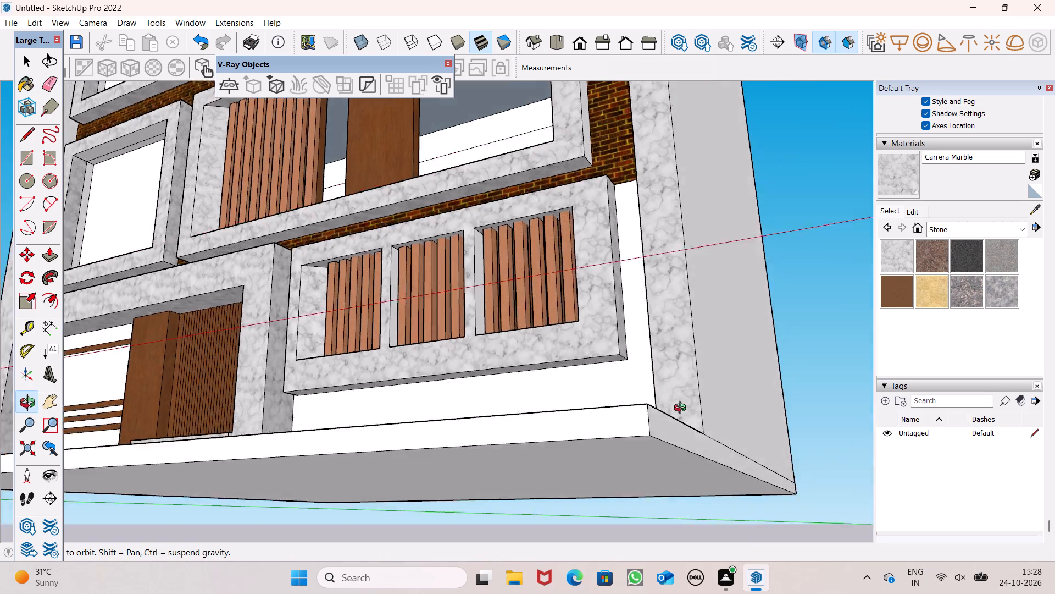
middle_click_drag(682, 409, 765, 464)
scroll(646, 386, "down", 2)
middle_click_drag(640, 402, 706, 593)
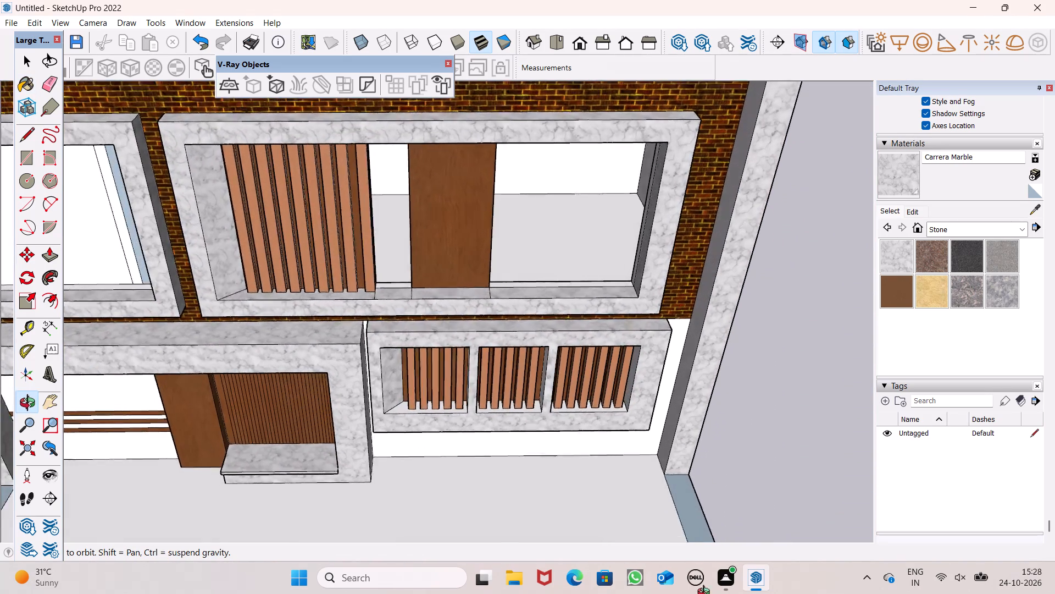
middle_click_drag(706, 593, 677, 565)
scroll(546, 445, "down", 9)
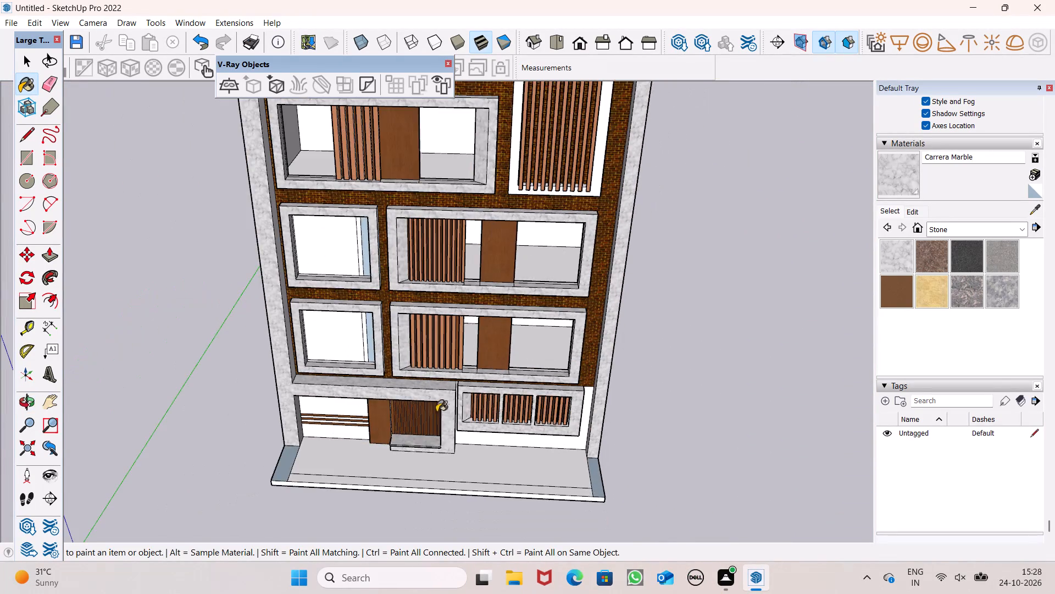
scroll(429, 395, "down", 5)
middle_click_drag(440, 417, 477, 277)
scroll(380, 398, "down", 4)
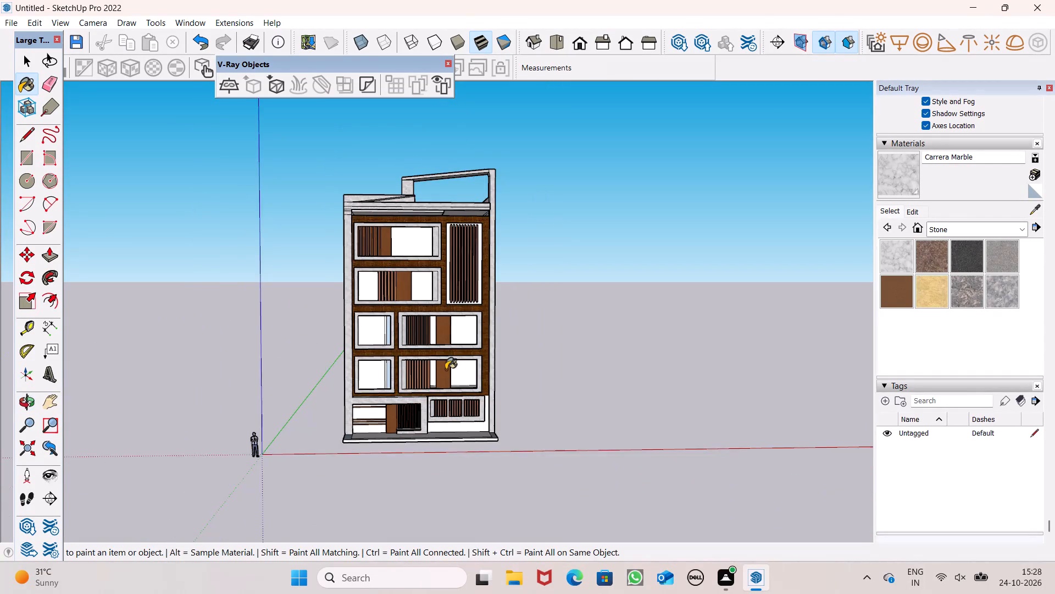
scroll(446, 370, "up", 1)
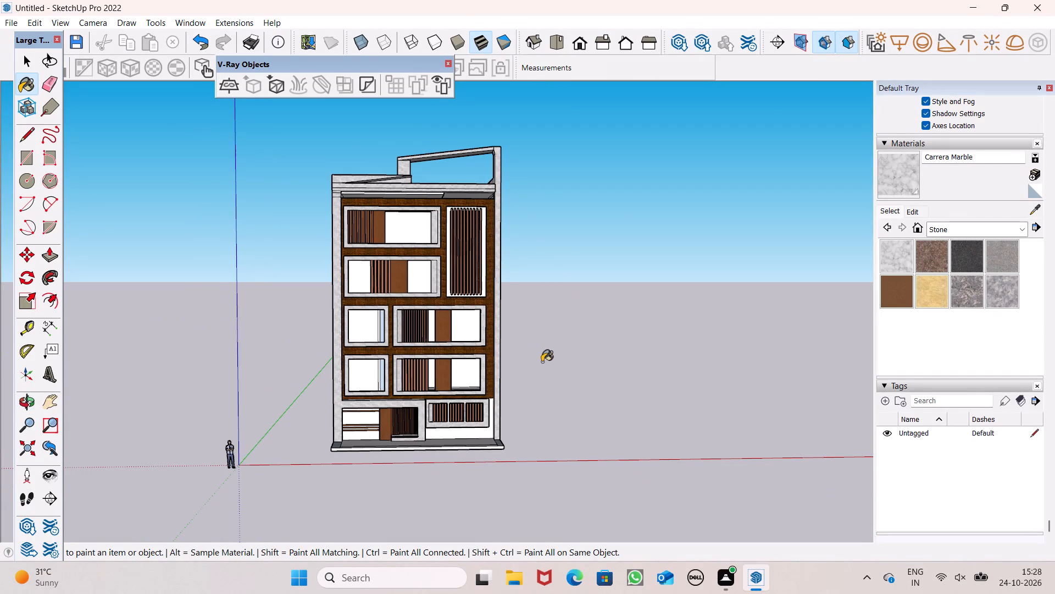
scroll(585, 412, "up", 3)
scroll(526, 419, "up", 4)
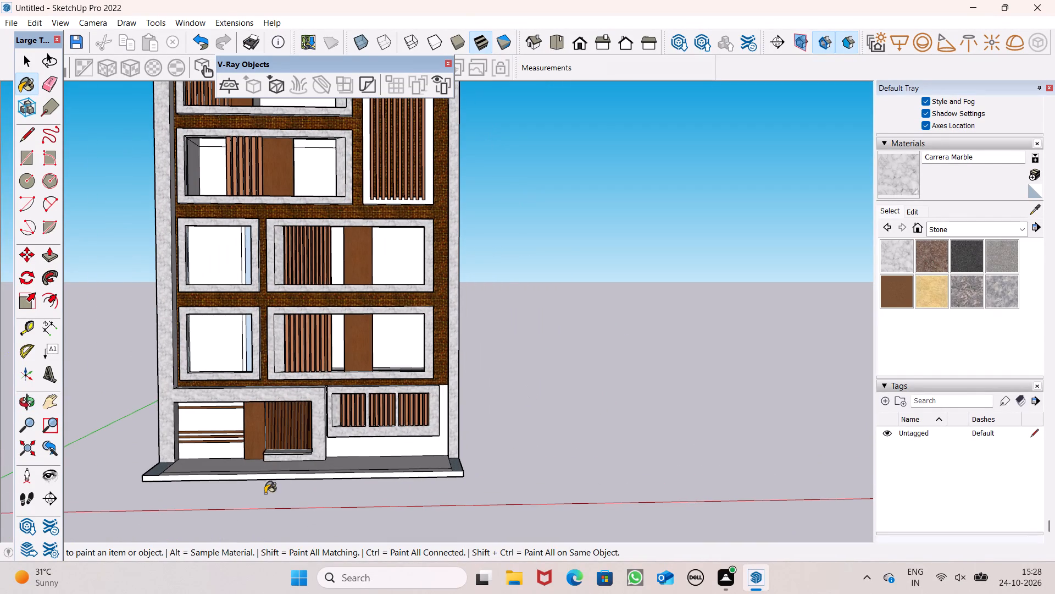
Paint the main back panels of the second-floor and first-floor small windows with Blinds Vertical Stripe Gray from Window Coverings.
key("space")
scroll(0, 428, "down", 2)
scroll(201, 296, "up", 1)
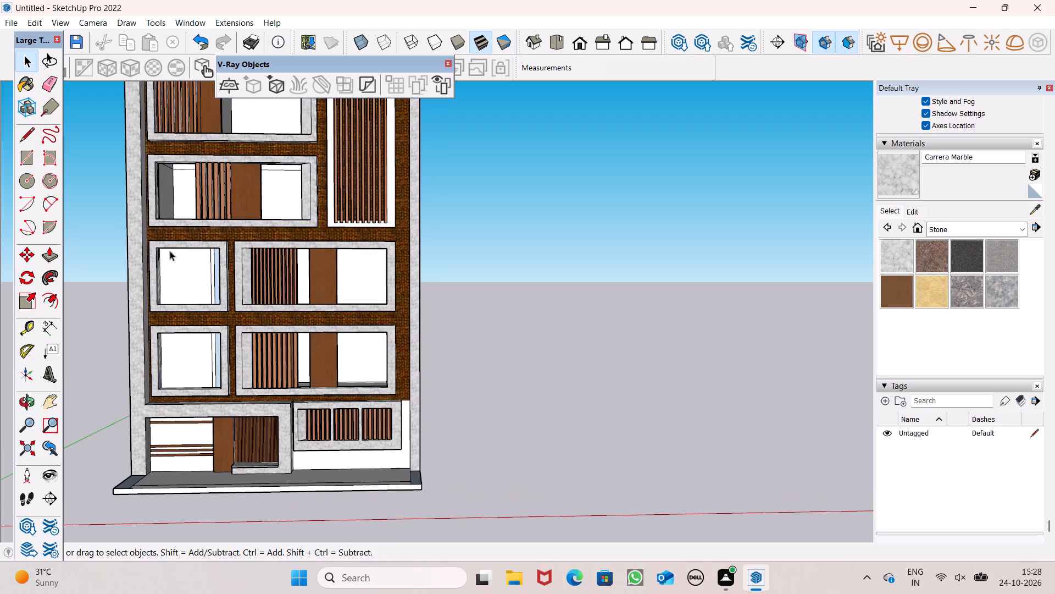
left_click(1004, 227)
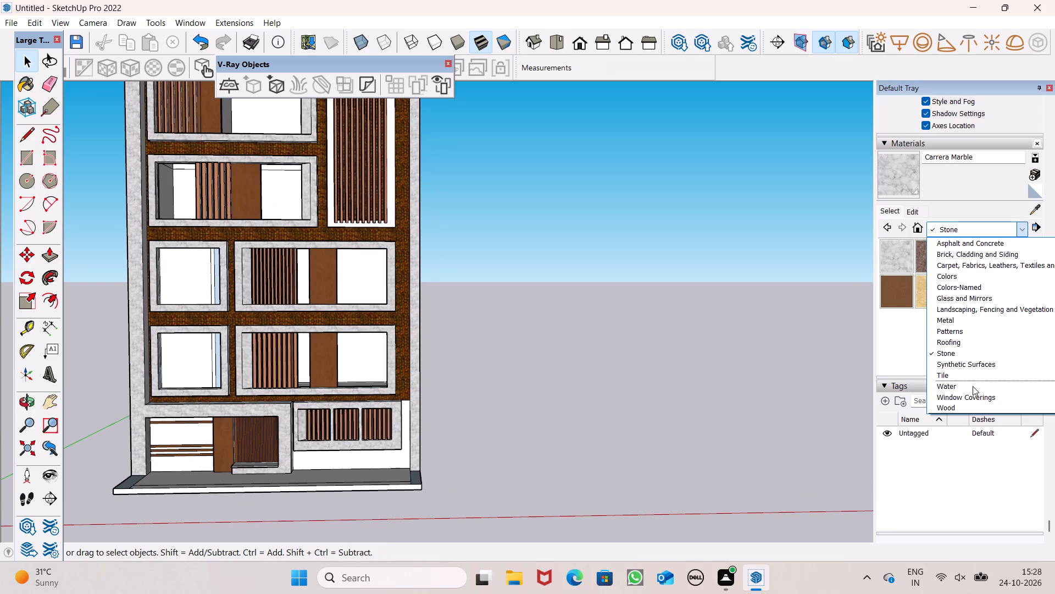
left_click(971, 397)
scroll(975, 330, "up", 1)
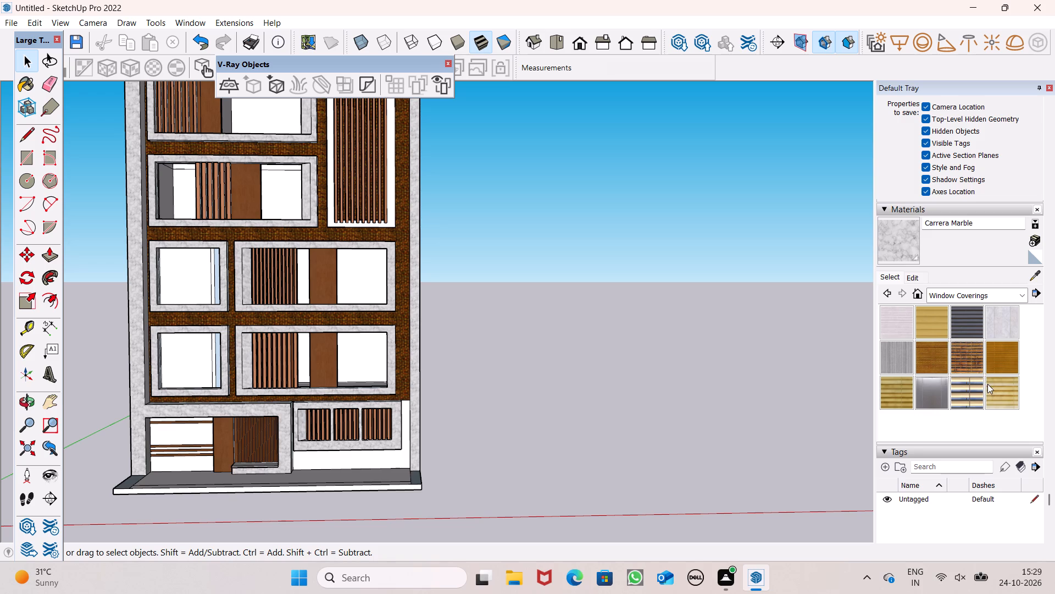
left_click(891, 371)
scroll(240, 248, "up", 5)
left_click(143, 291)
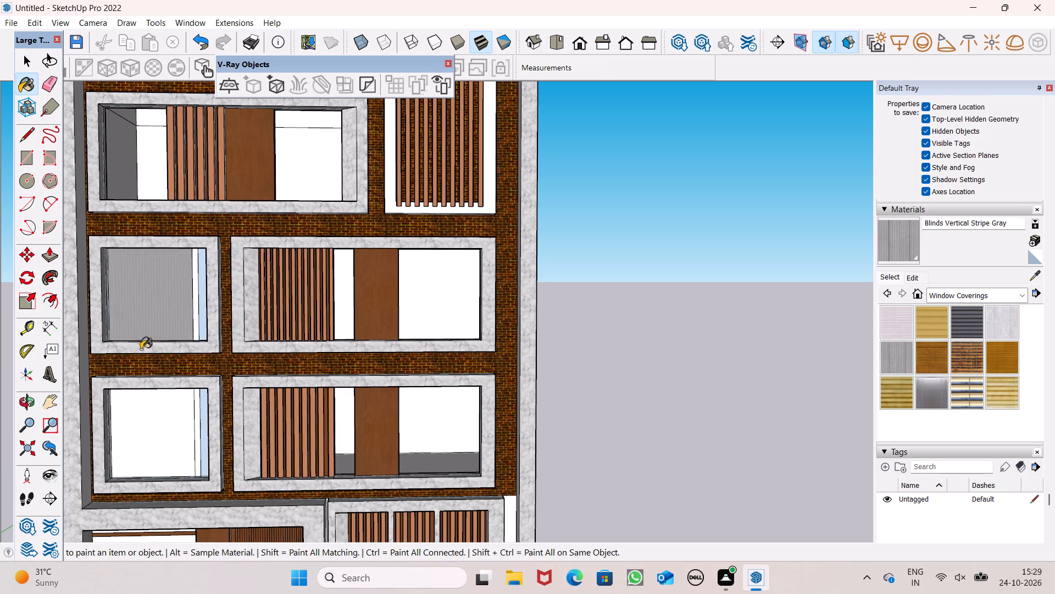
scroll(127, 424, "up", 5)
left_click(158, 453)
Paint the narrow white and blue strips beside the panels in both small windows with Blinds Vertical Stripe Gray.
scroll(241, 418, "up", 4)
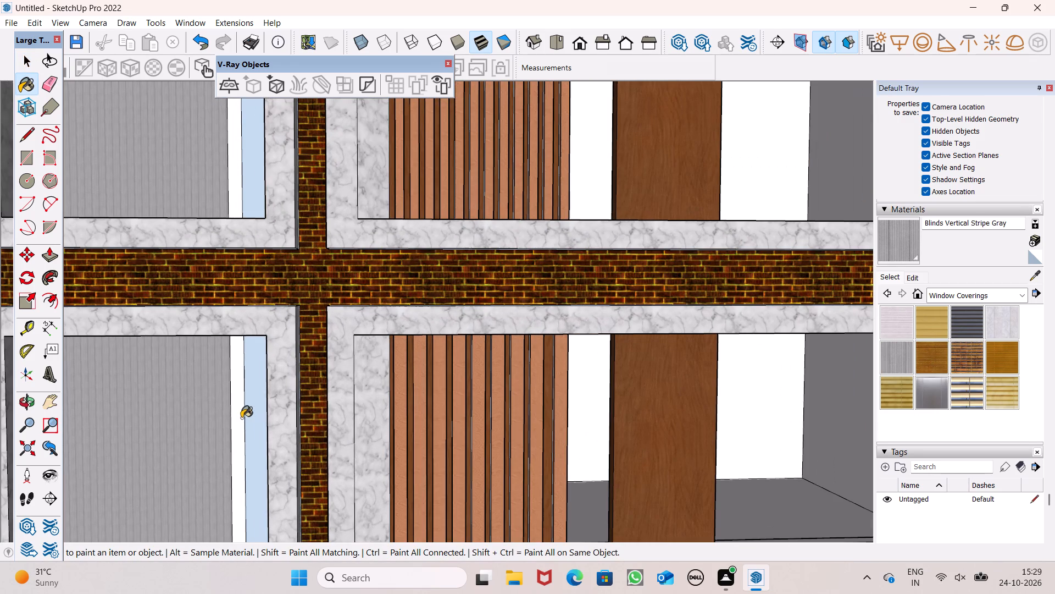
left_click(241, 418)
left_click(269, 426)
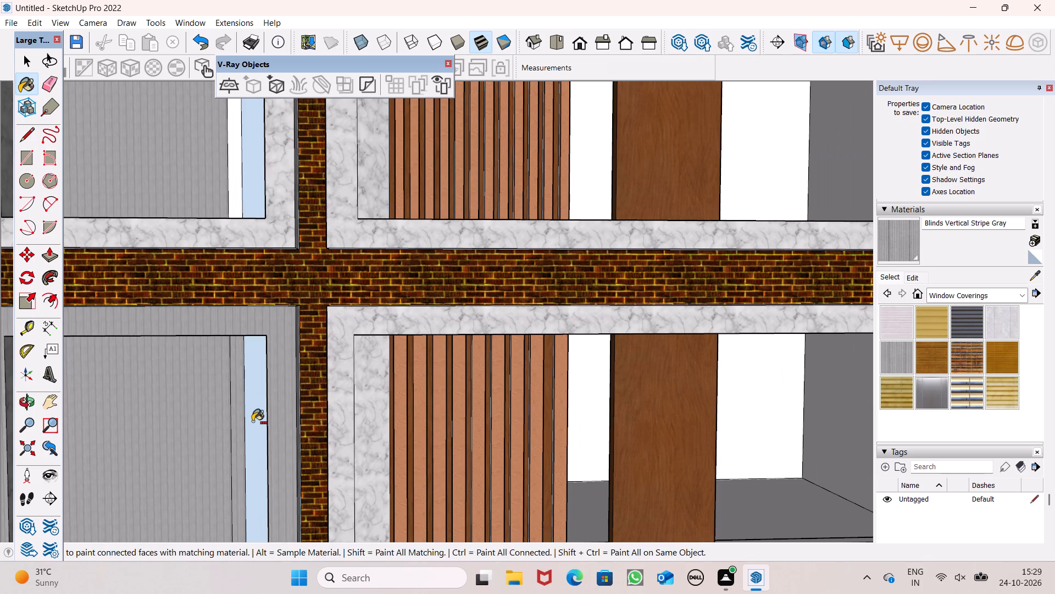
key("ctrl+z")
left_click(258, 418)
left_click(255, 204)
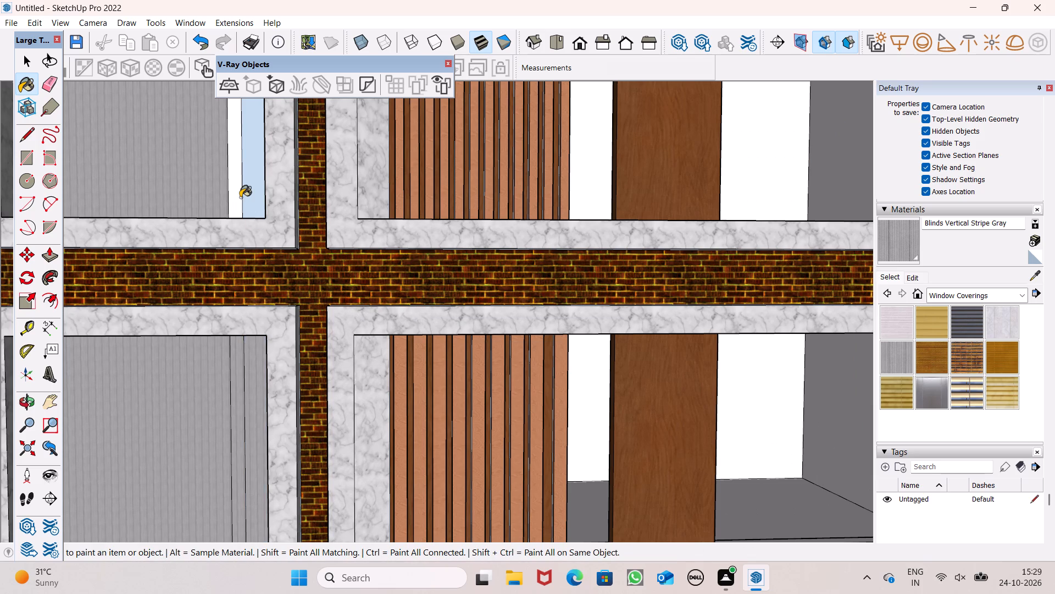
left_click(240, 197)
scroll(218, 249, "down", 12)
scroll(269, 293, "down", 6)
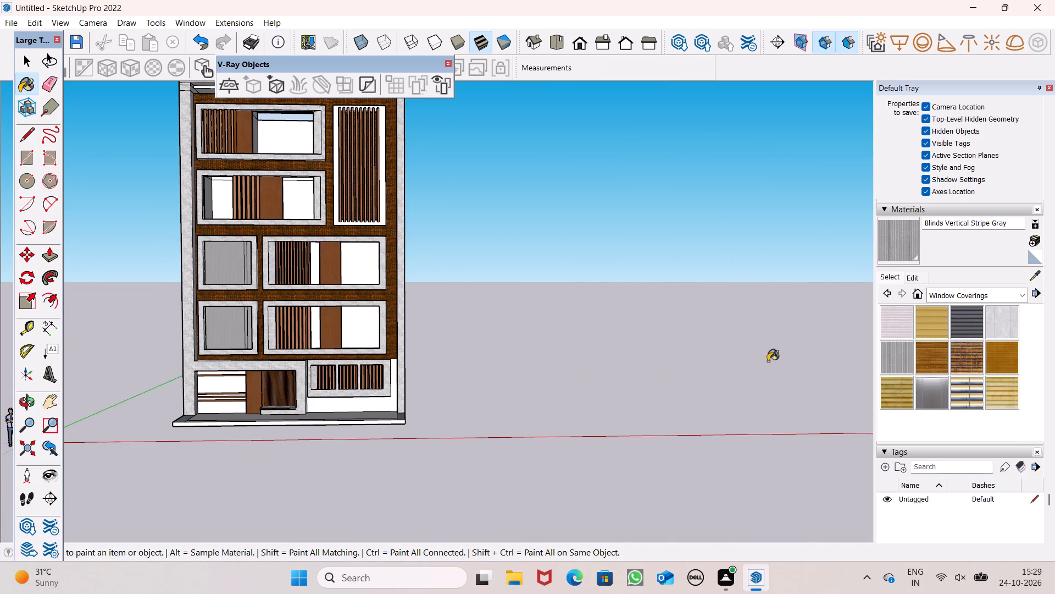
Set the texture width of the Blinds Vertical Stripe Gray material to 12".
left_click(908, 284)
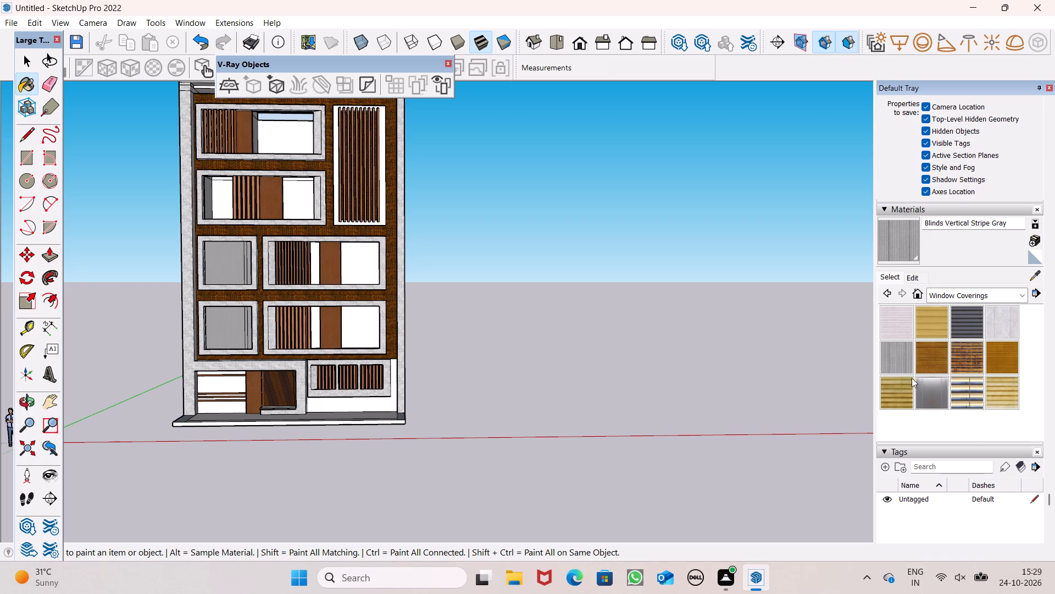
left_click(908, 271)
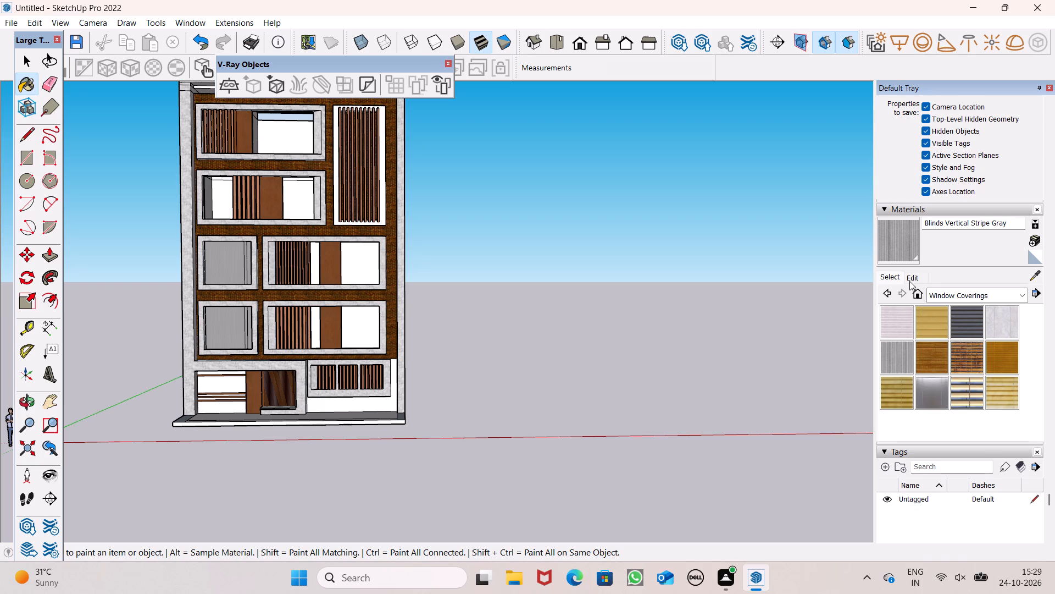
left_click(909, 281)
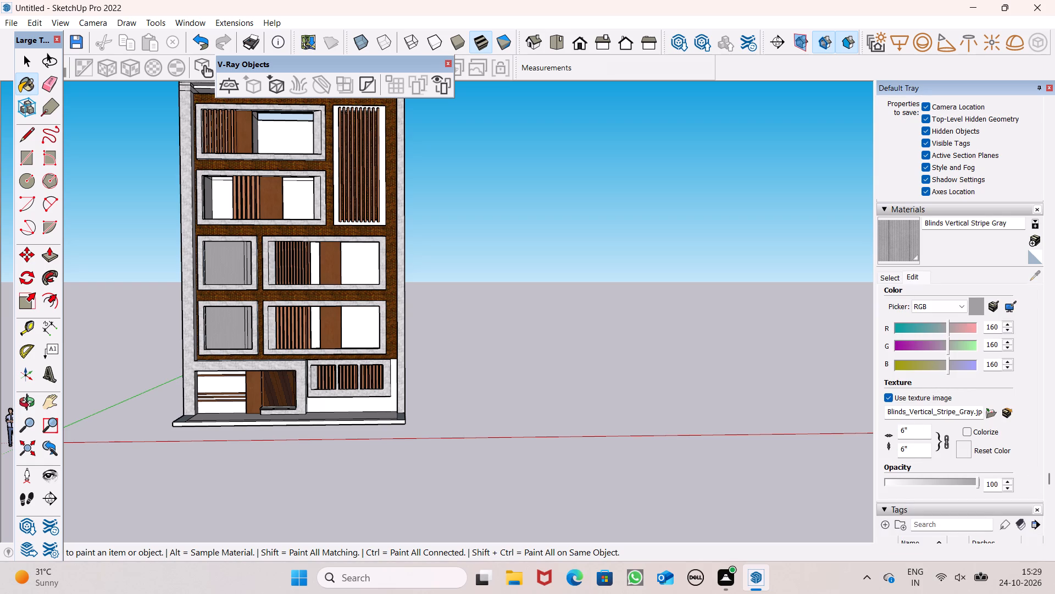
left_click(913, 428)
key("BackSpace")
key("BackSpace")
type("12")
key("shift+quotedbl")
key("Return")
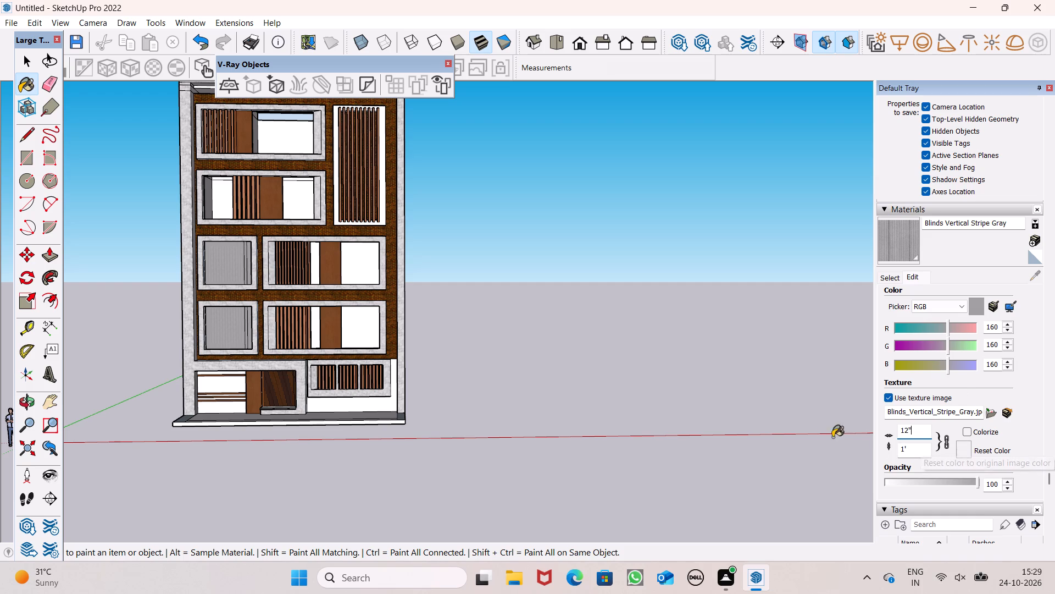
scroll(212, 361, "up", 7)
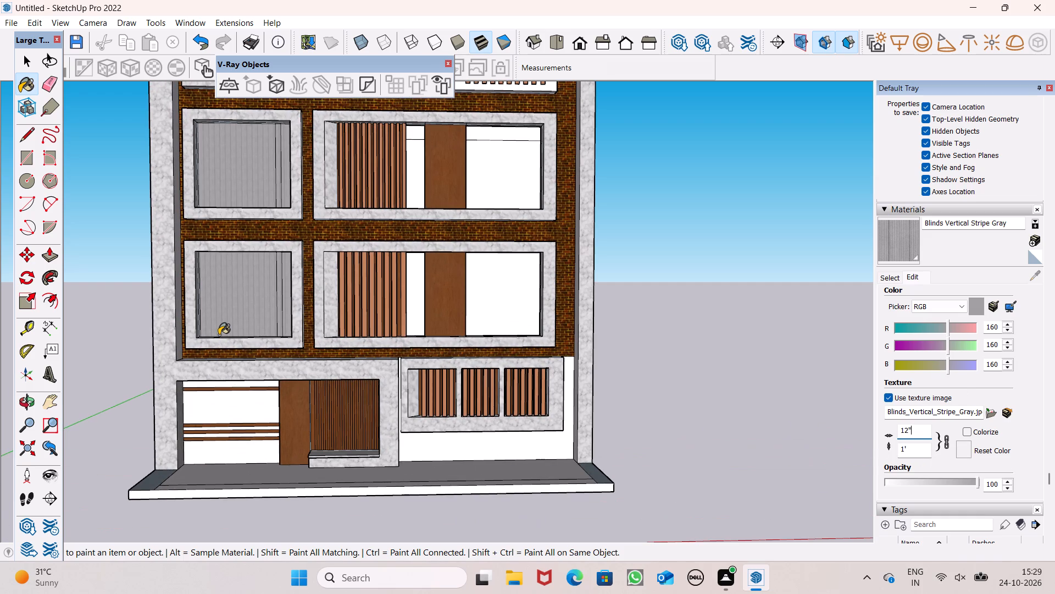
scroll(219, 335, "down", 5)
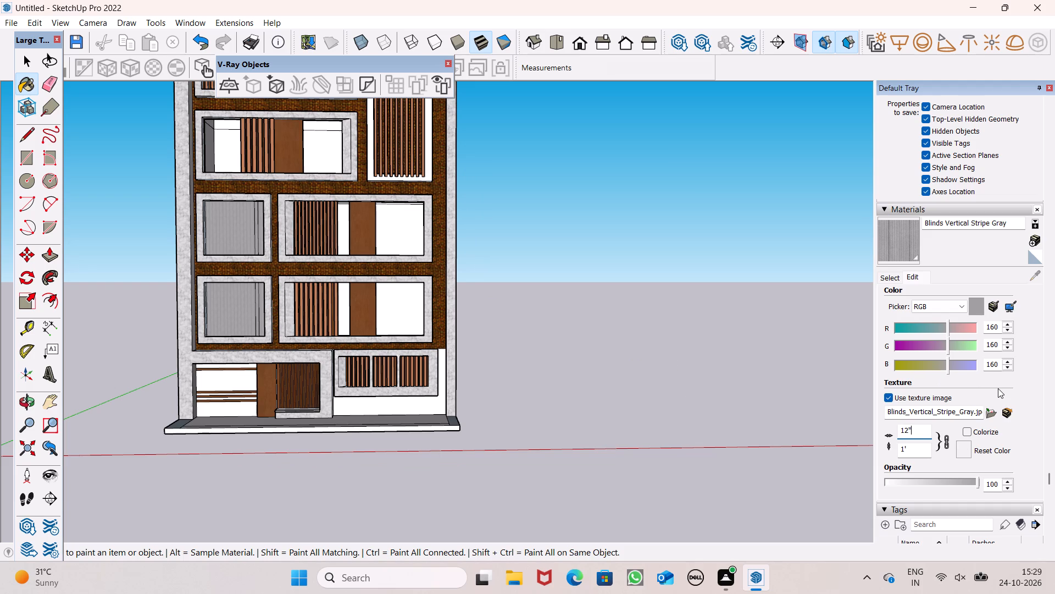
Set the blue colour value of the Blinds Vertical Stripe Gray material to 152.
left_click(943, 367)
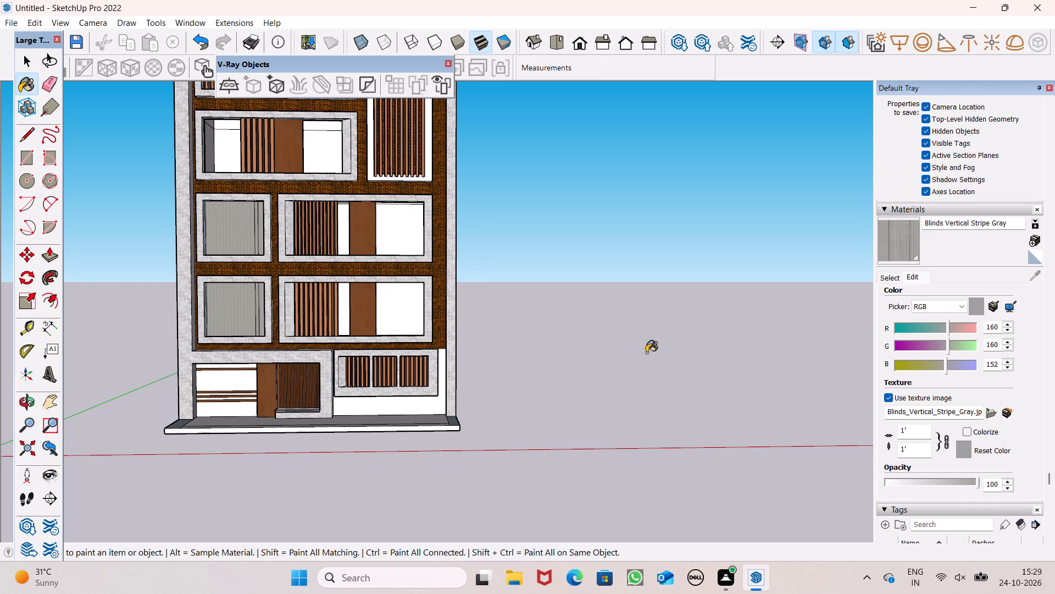
middle_click_drag(578, 395, 509, 538)
scroll(451, 371, "down", 4)
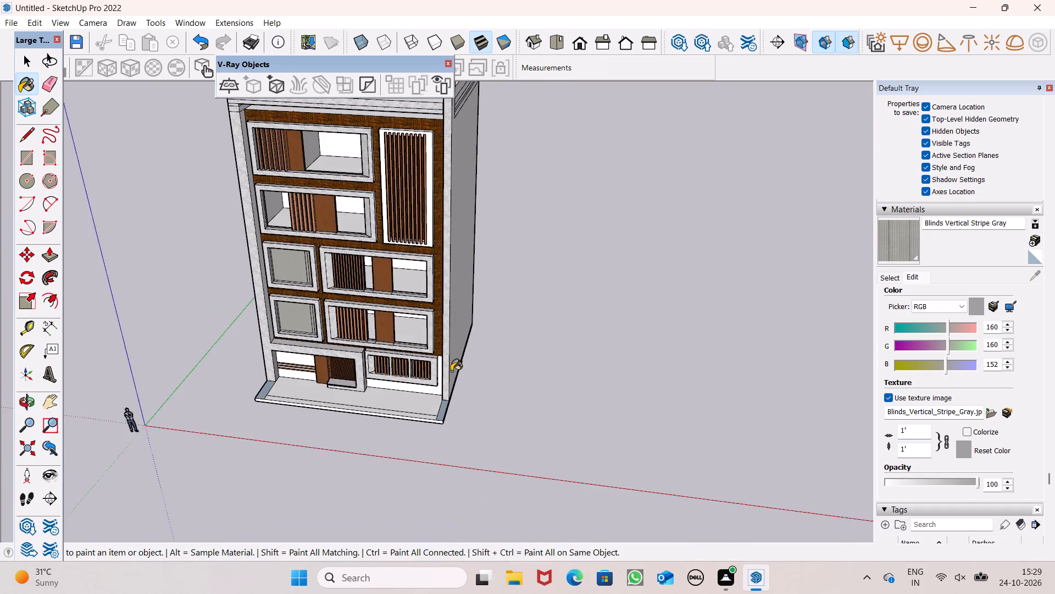
Draw a narrow upright rectangle about 3' 7" wide and 10' 3" high beside the building.
middle_click_drag(468, 418, 479, 379)
scroll(464, 369, "up", 1)
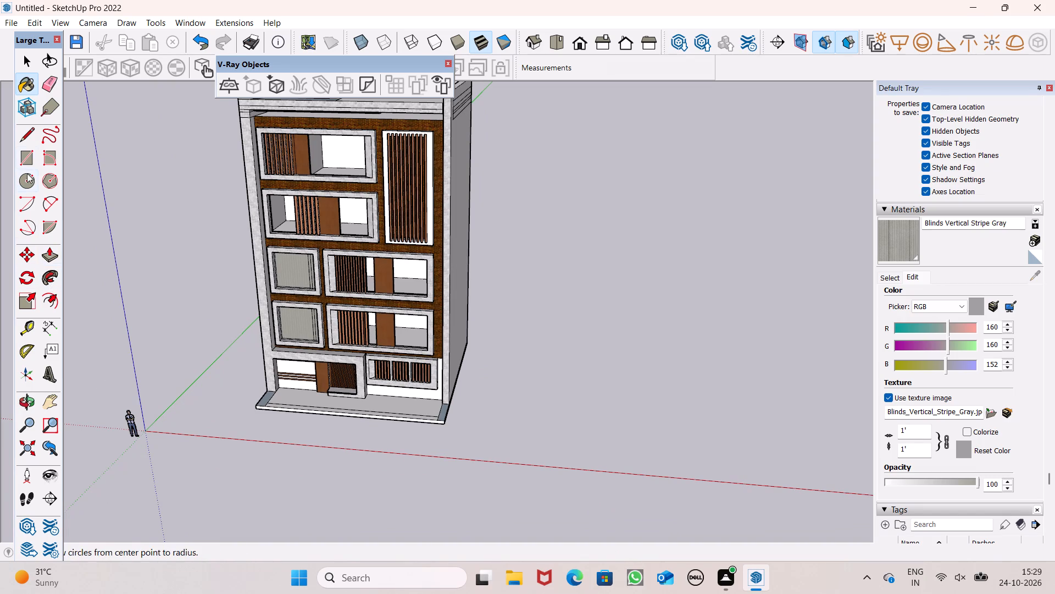
left_click(31, 161)
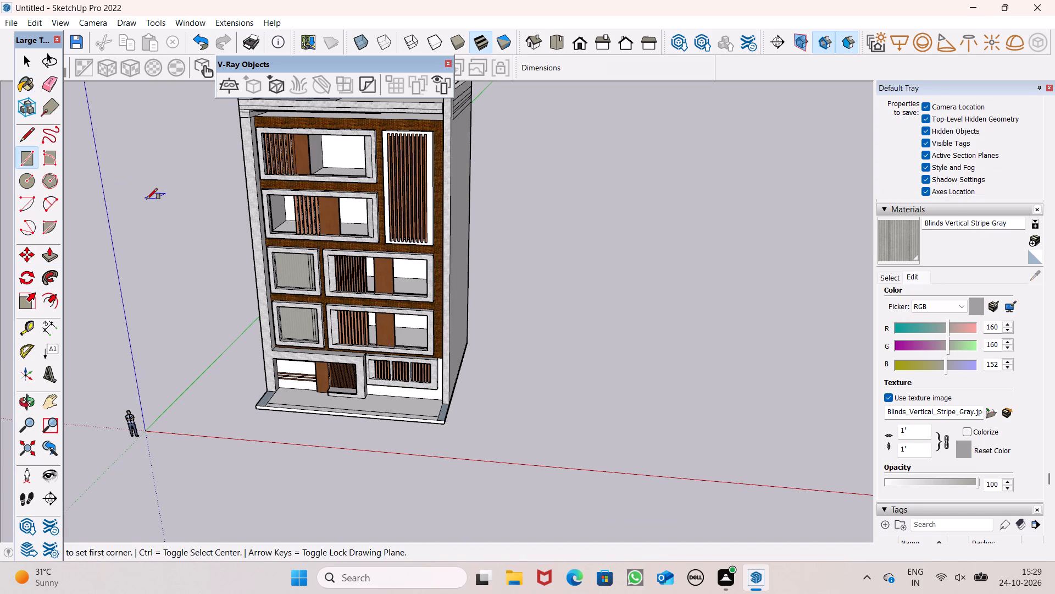
scroll(175, 244, "down", 1)
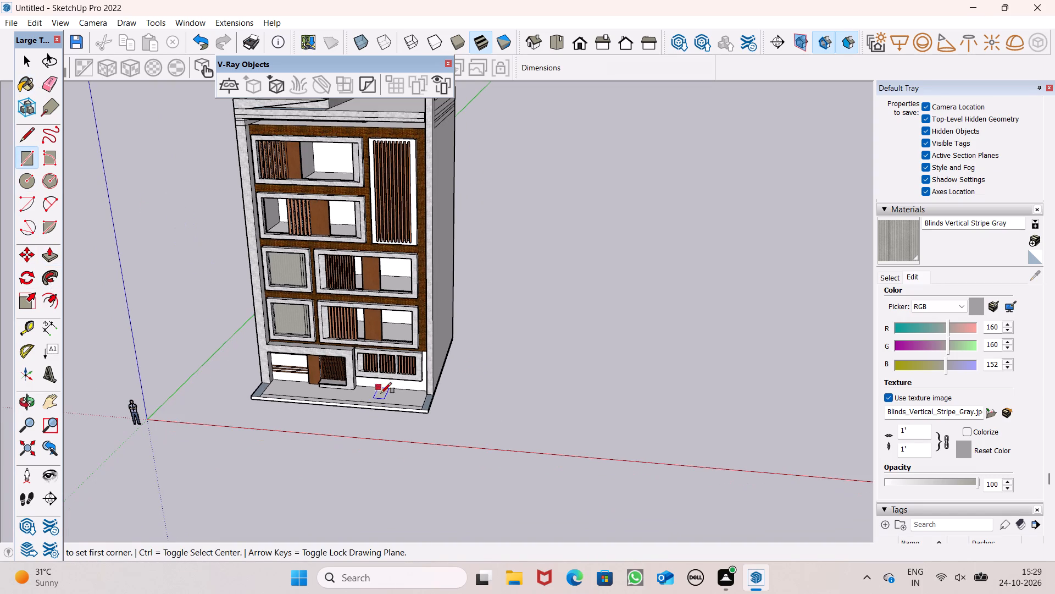
middle_click_drag(387, 394, 408, 363)
middle_click_drag(546, 394, 554, 356)
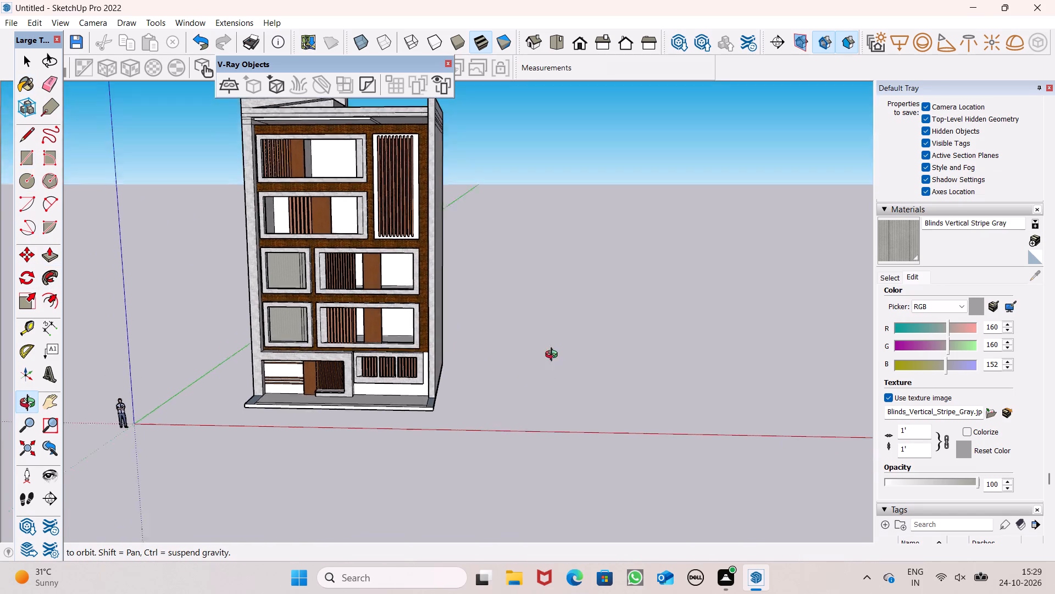
middle_click_drag(554, 356, 548, 275)
left_click(526, 241)
scroll(546, 291, "up", 2)
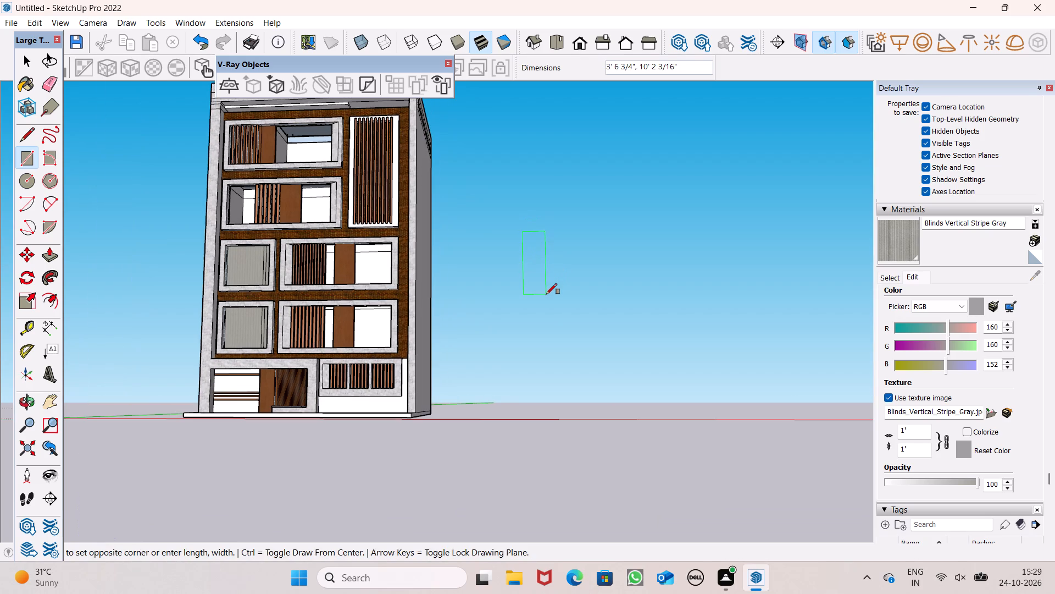
left_click(546, 295)
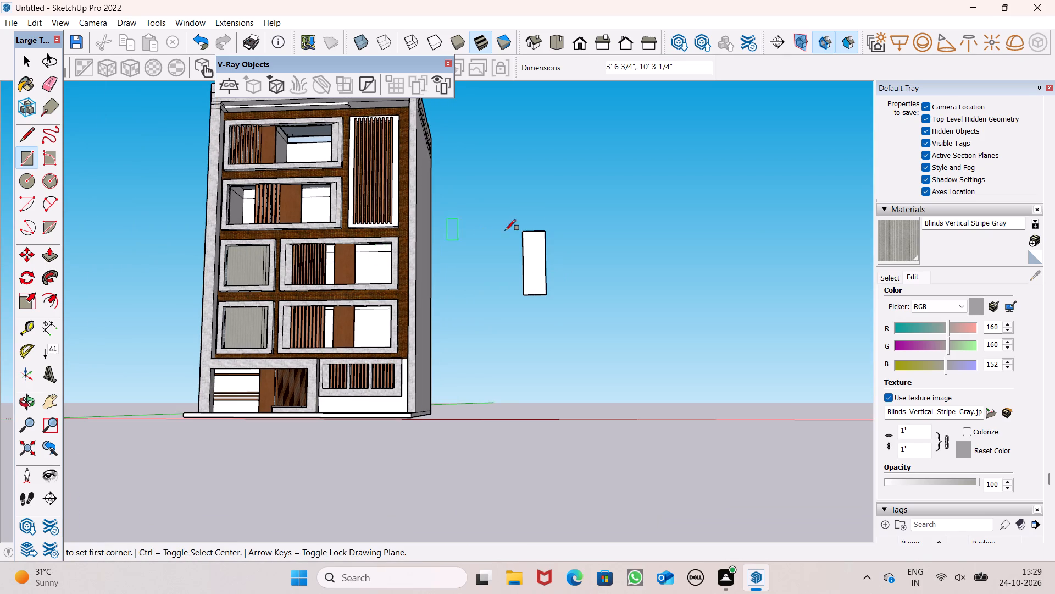
Draw a large wide upright rectangle next to the narrow one, away from the building.
left_click_drag(608, 231, 614, 239)
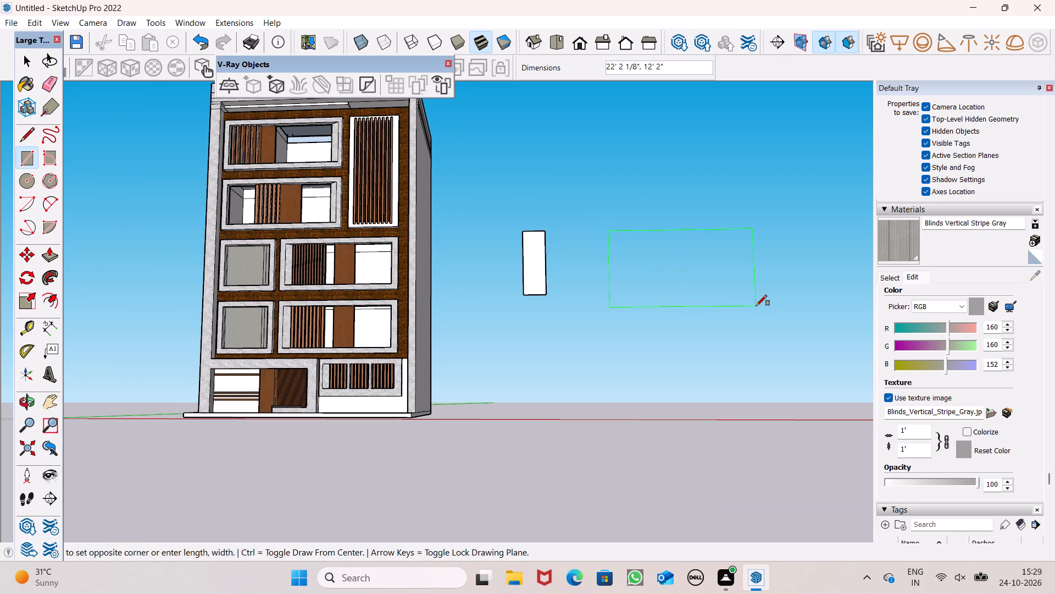
left_click(749, 310)
Draw a third upright rectangle about 10' 6" wide and 13' 3" high beyond the wide one.
scroll(586, 327, "down", 2)
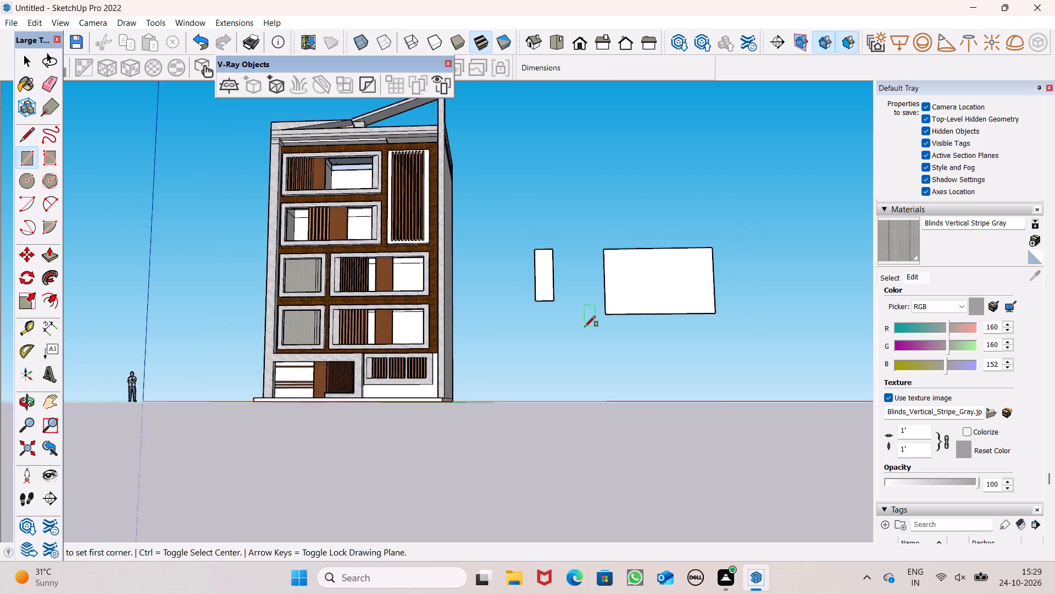
scroll(585, 327, "down", 3)
scroll(463, 338, "down", 3)
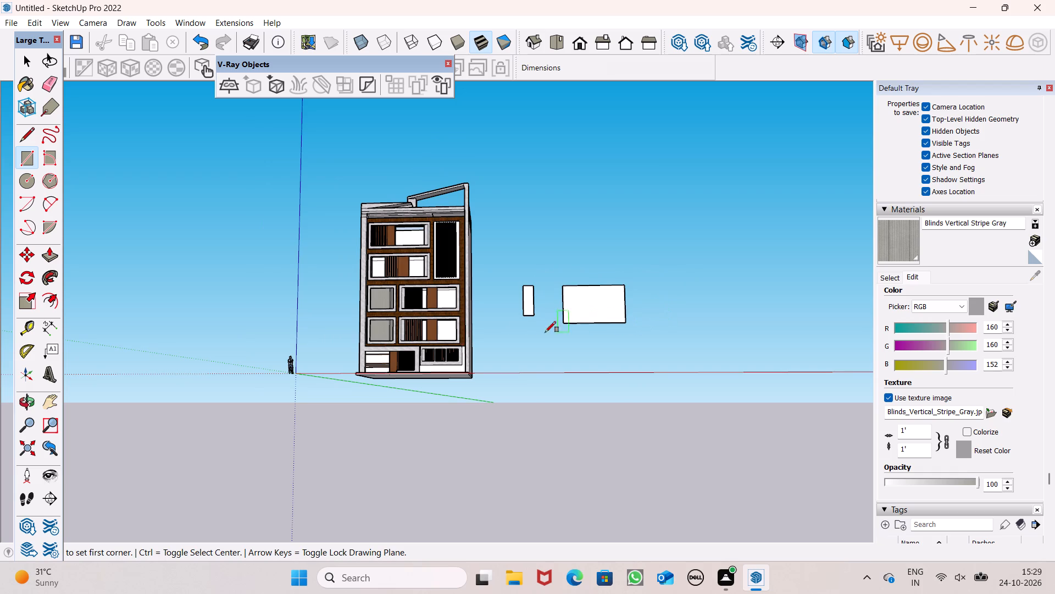
scroll(409, 349, "down", 1)
scroll(622, 336, "up", 5)
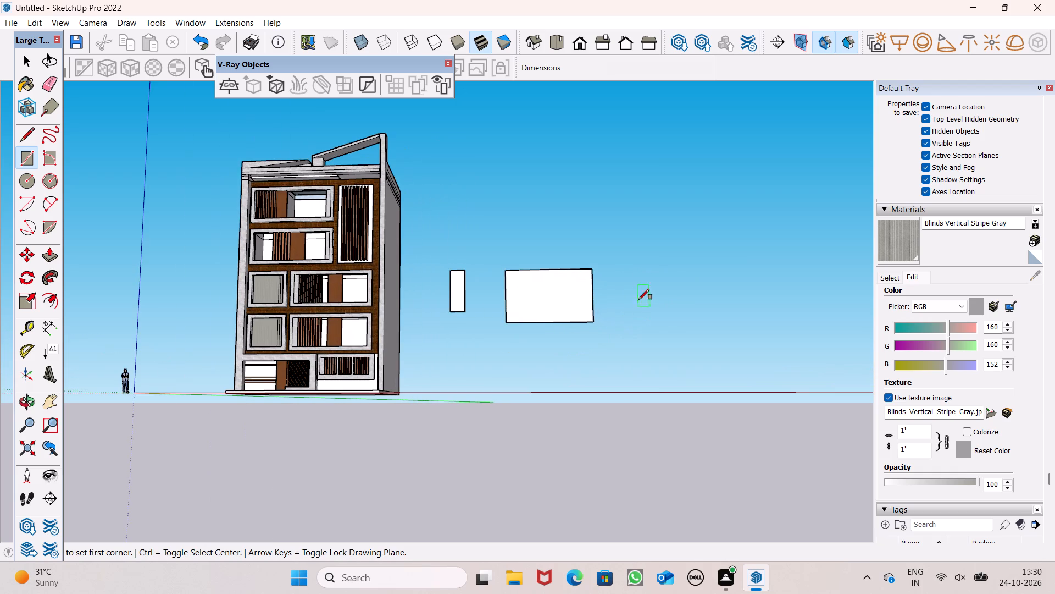
left_click(626, 267)
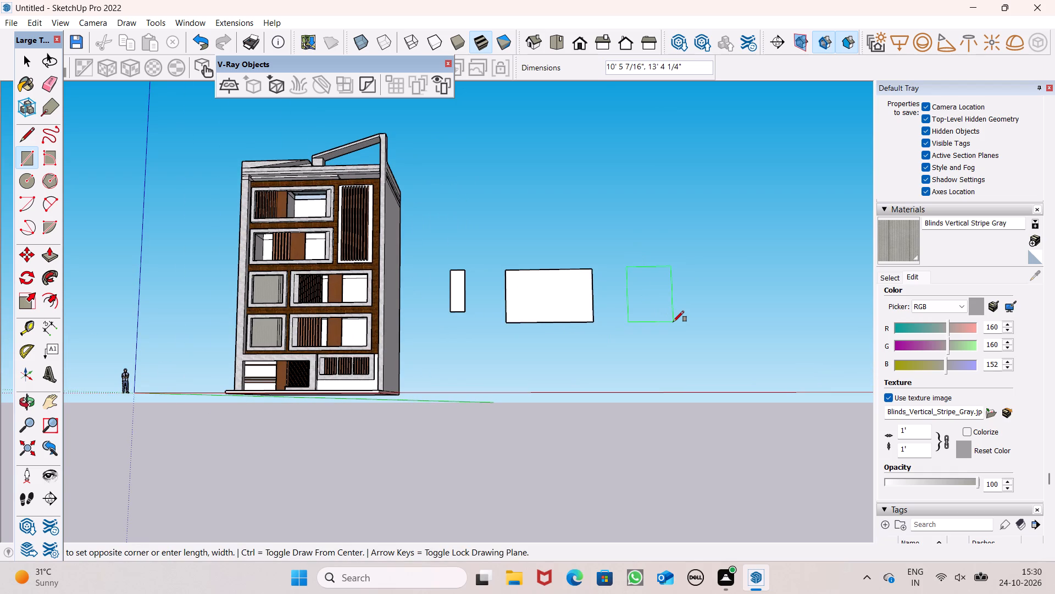
scroll(673, 322, "up", 1)
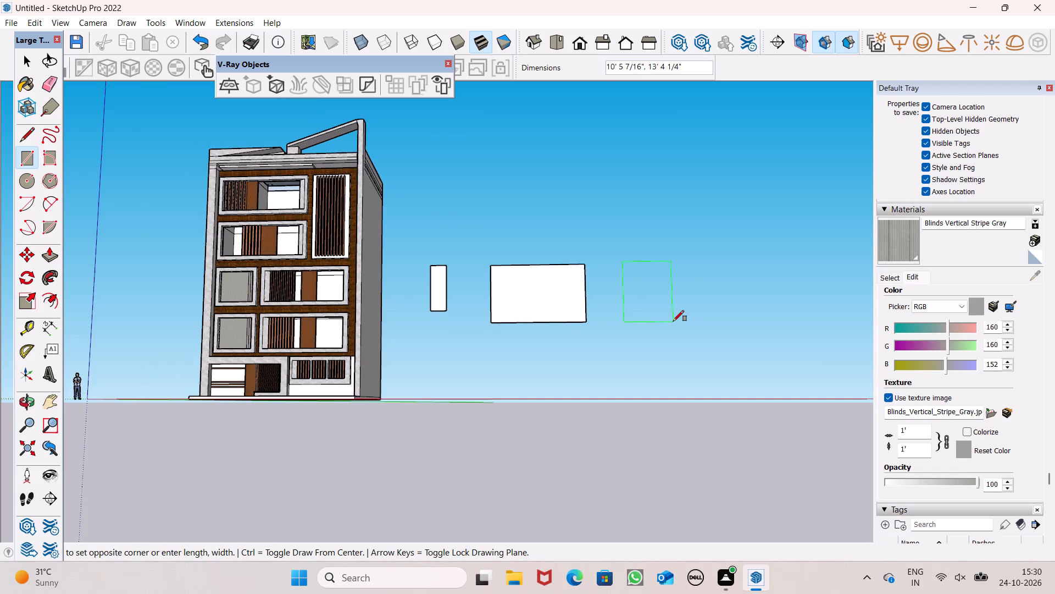
left_click(673, 321)
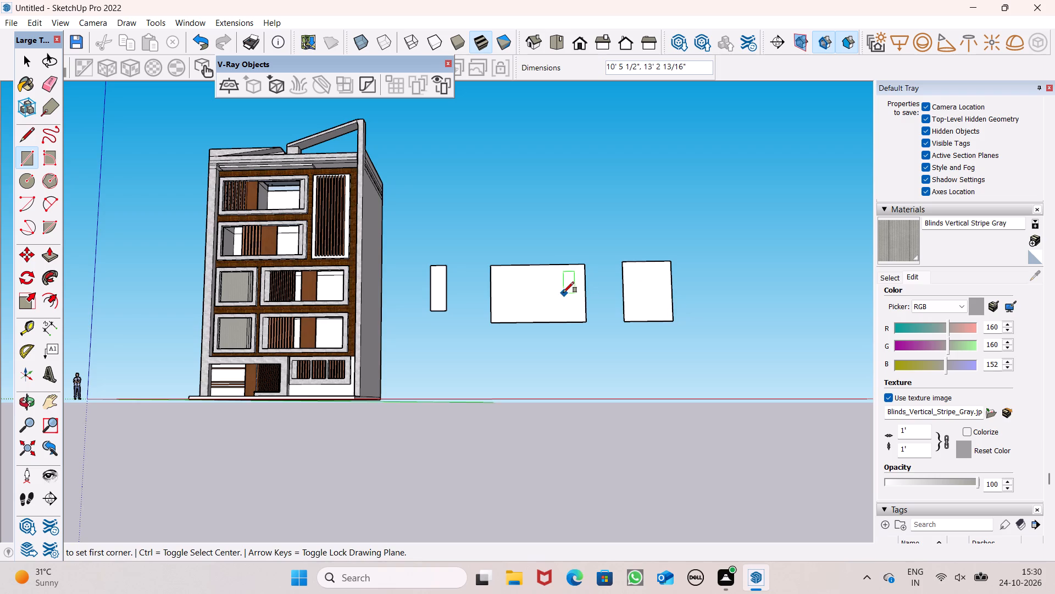
Offset the outline of the narrow rectangle slightly inward to form a thin border frame.
scroll(563, 292, "down", 1)
middle_click_drag(577, 338, 563, 405)
key("space")
scroll(622, 329, "up", 1)
scroll(492, 331, "up", 4)
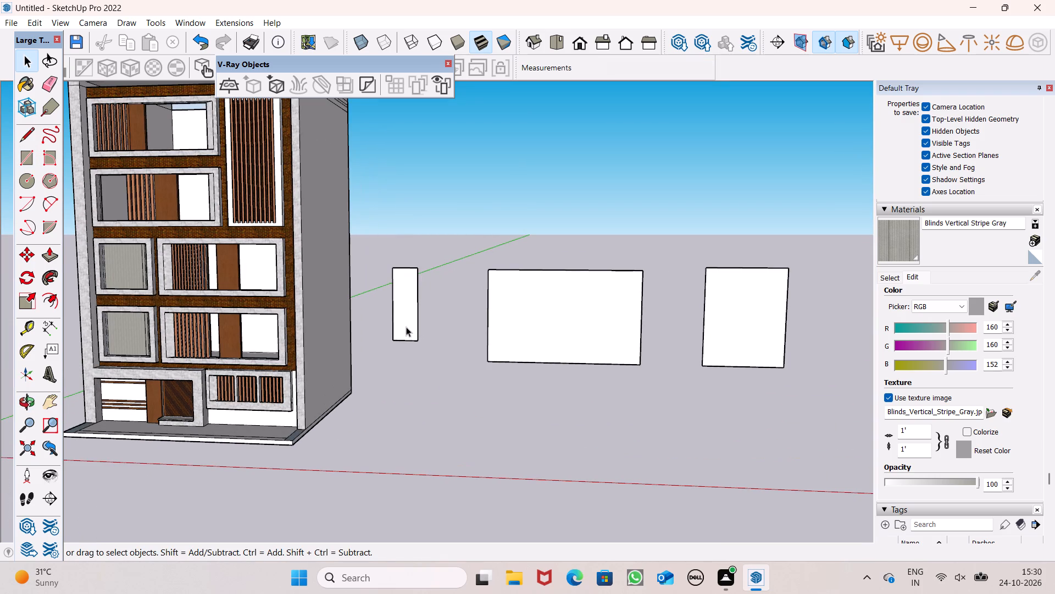
double_click(407, 324)
middle_click_drag(411, 332, 404, 385)
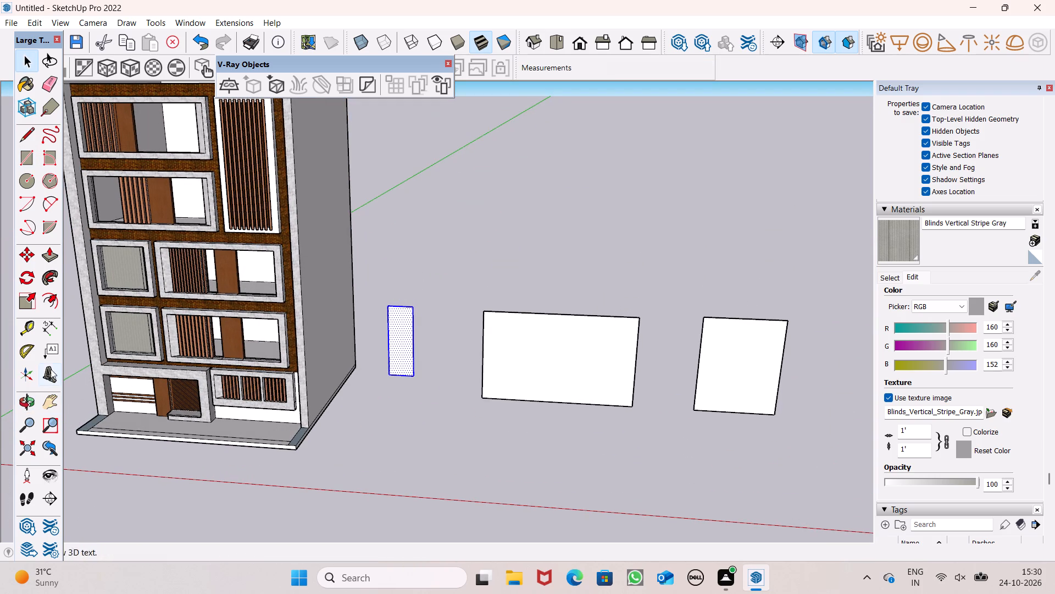
left_click(51, 298)
scroll(312, 325, "up", 5)
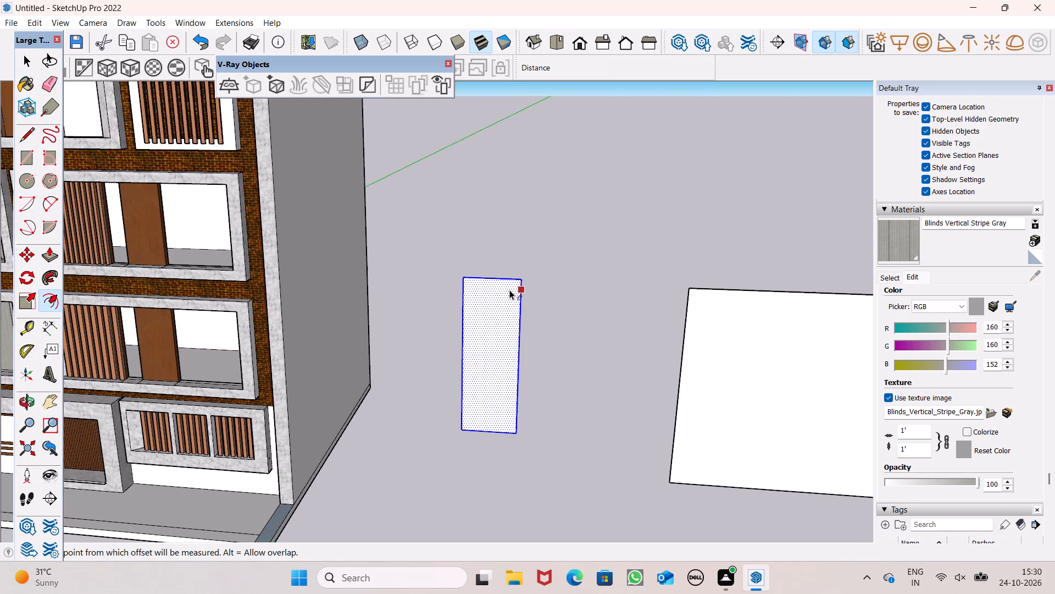
scroll(509, 289, "up", 4)
left_click_drag(502, 286, 501, 281)
key("space")
left_click(549, 244)
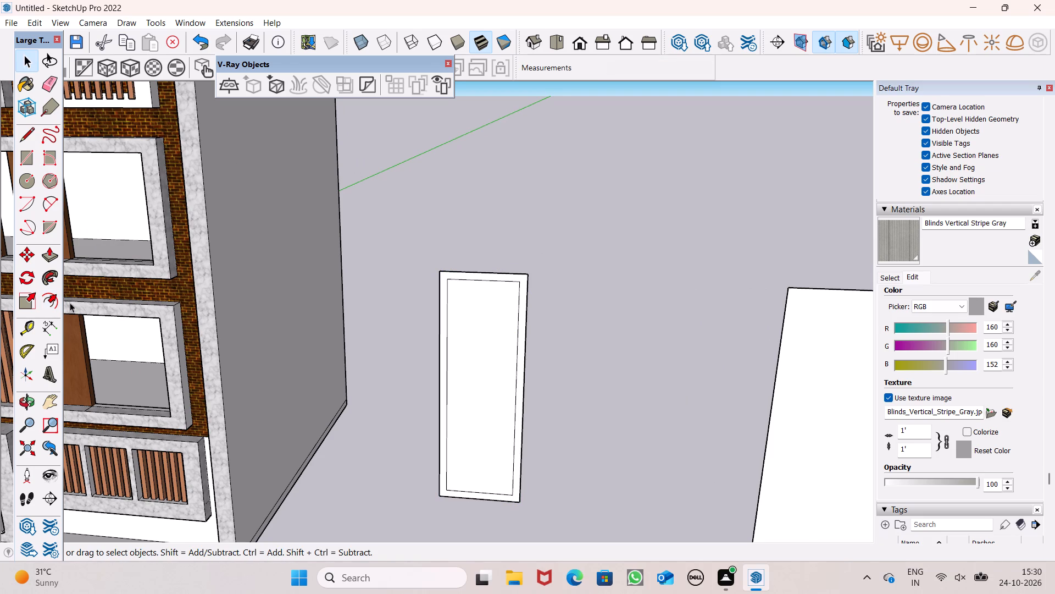
Draw a horizontal crossbar rectangle about 3 7/16" high across the lower part of the narrow rectangle's inner face.
left_click(29, 151)
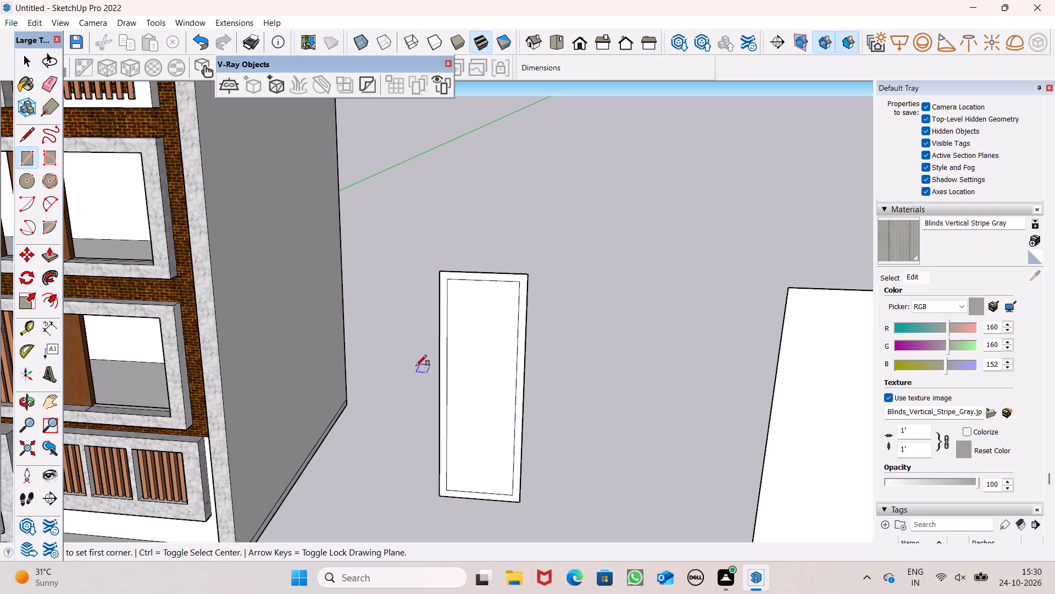
scroll(416, 365, "up", 4)
scroll(317, 280, "down", 5)
scroll(395, 391, "up", 5)
scroll(323, 339, "up", 5)
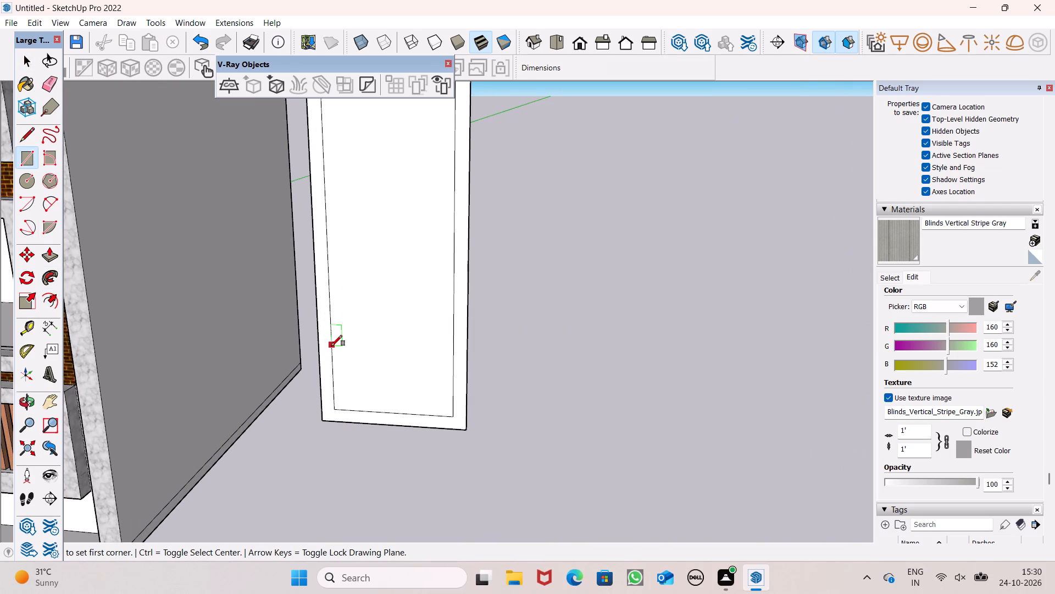
left_click(329, 298)
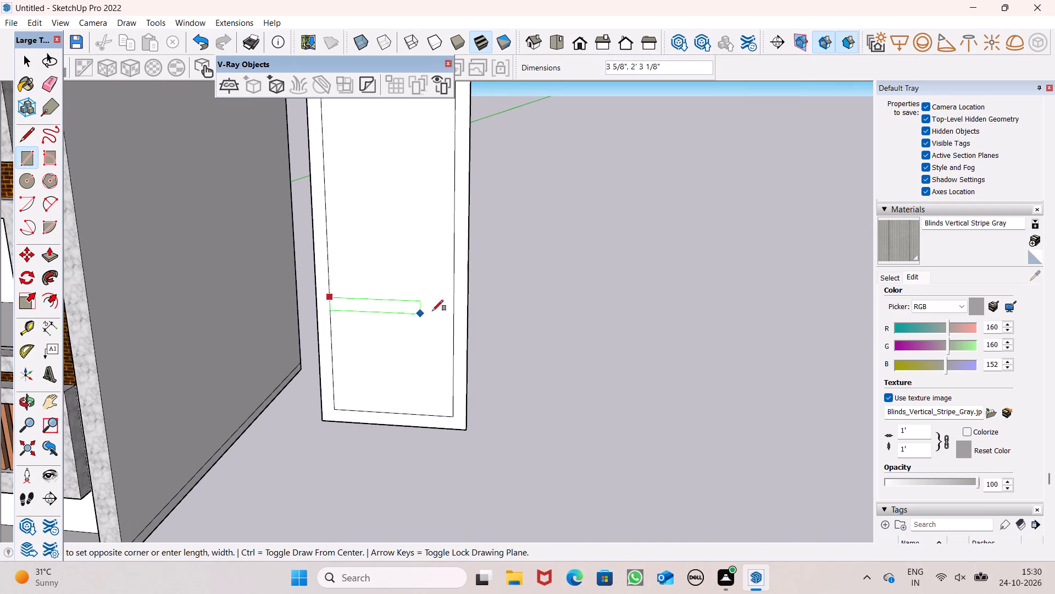
scroll(449, 317, "up", 6)
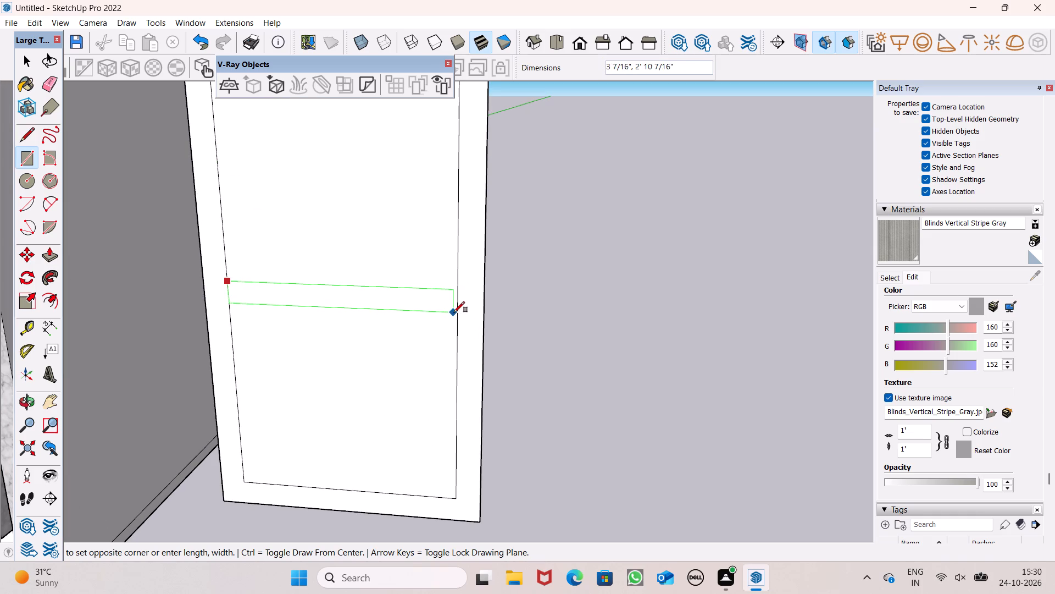
left_click(454, 309)
scroll(365, 273, "down", 15)
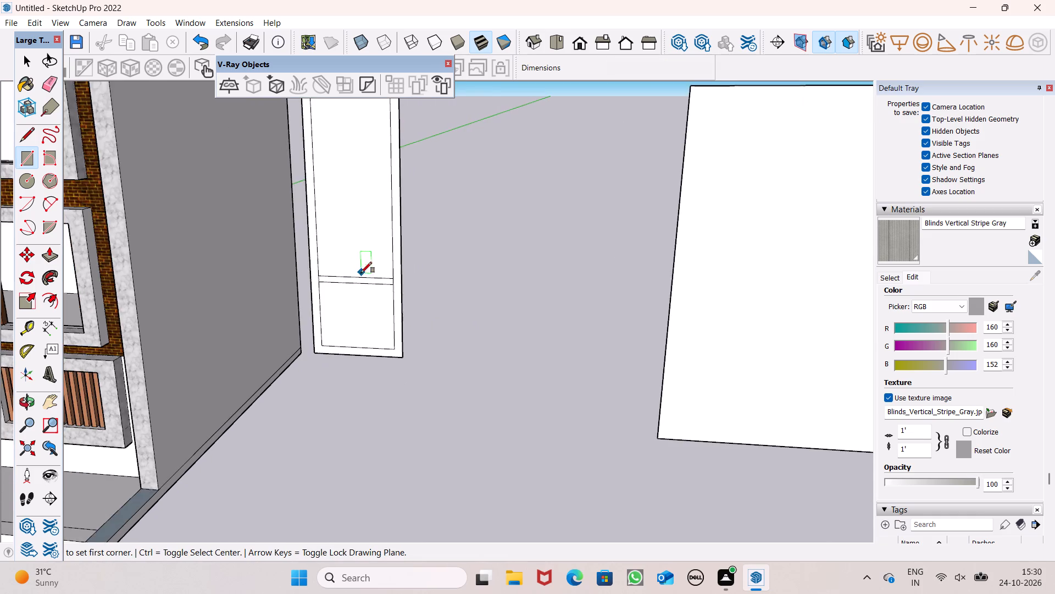
scroll(361, 273, "down", 2)
scroll(296, 322, "down", 5)
key("space")
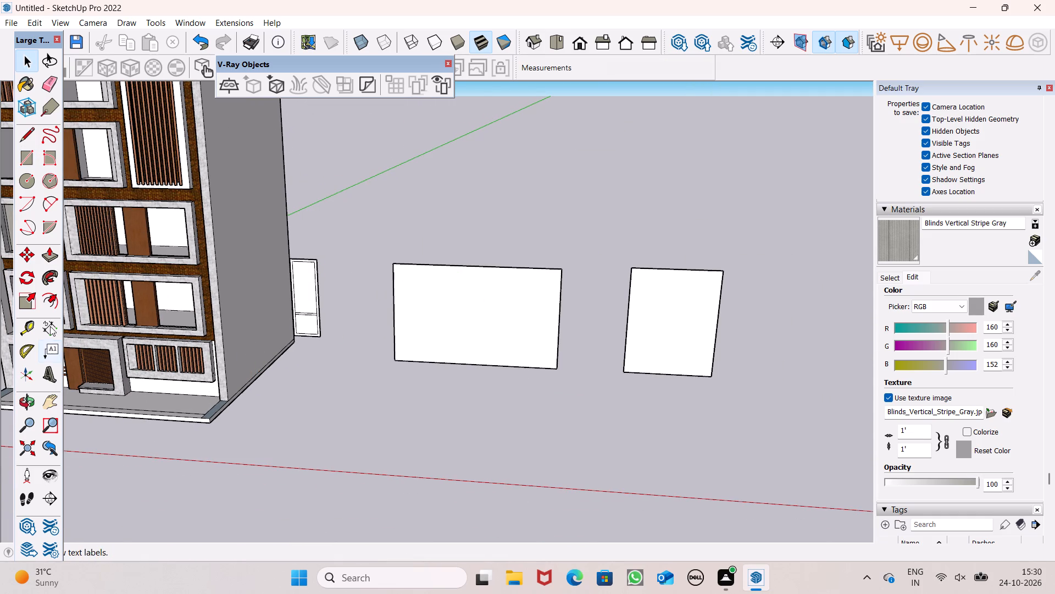
Offset the outline of the wide rectangle slightly inward to form a thin border frame.
left_click(53, 302)
scroll(436, 312, "up", 3)
left_click_drag(430, 292, 429, 291)
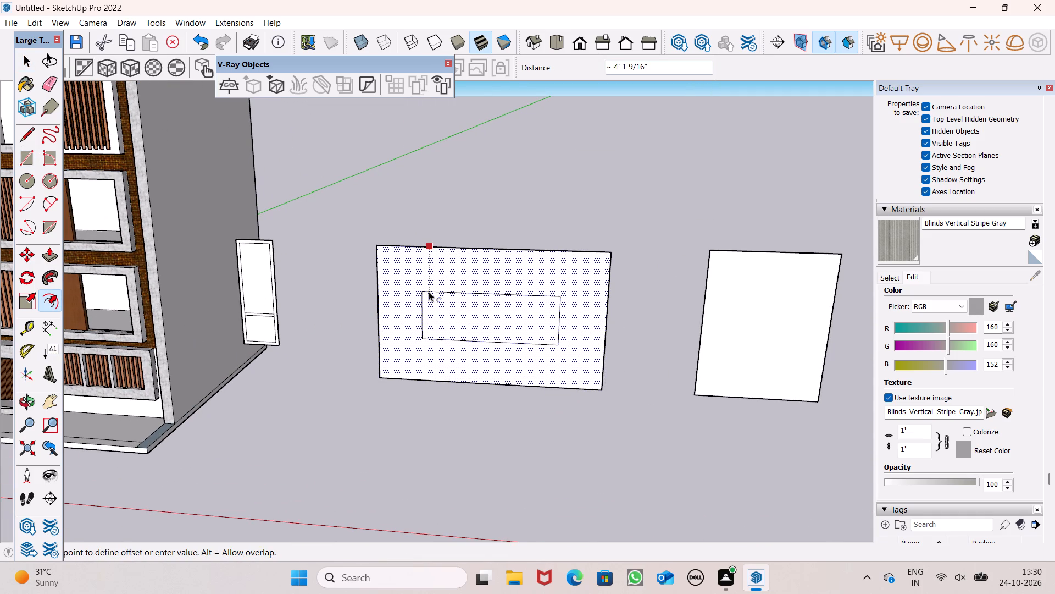
left_click_drag(429, 291, 406, 253)
key("space")
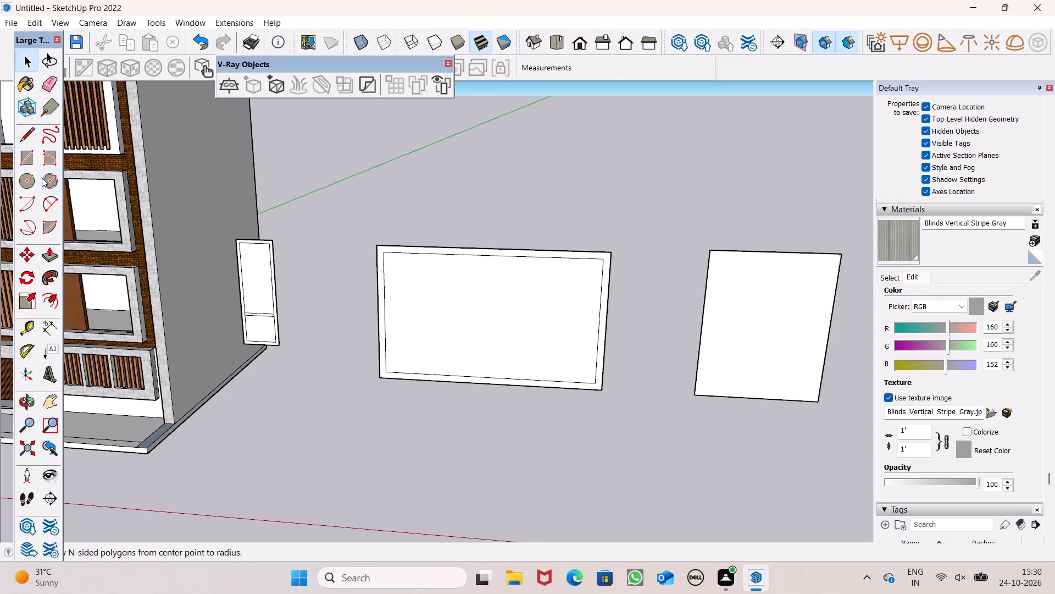
Draw a vertical divider strip about 6 3/8" wide and 11' 7" high inside the wide rectangle's frame, spanning its inner height.
left_click(21, 155)
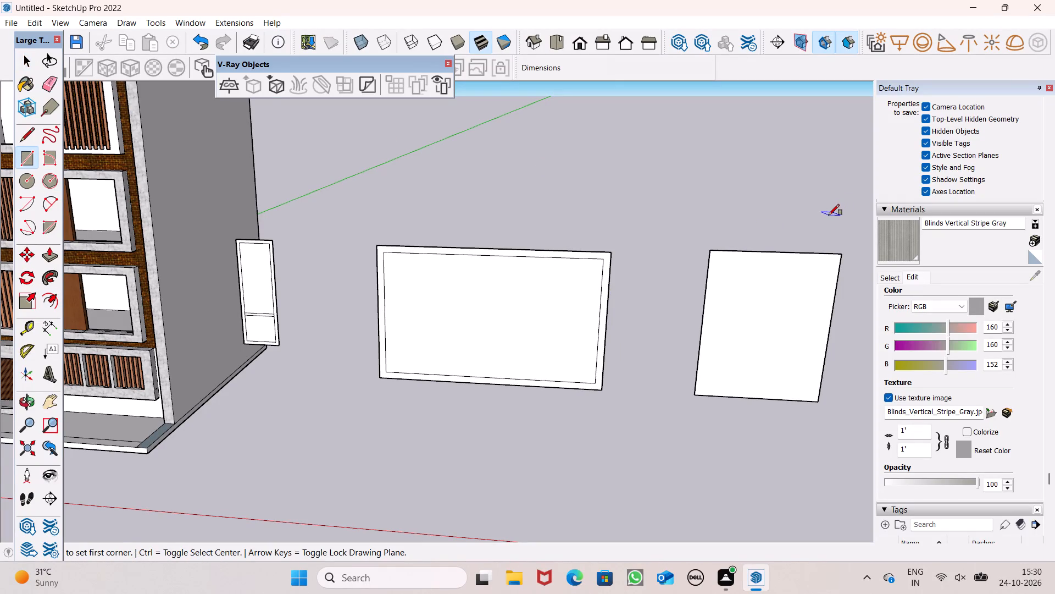
scroll(843, 228, "up", 2)
scroll(453, 276, "down", 2)
middle_click_drag(567, 335, 588, 307)
scroll(571, 291, "up", 3)
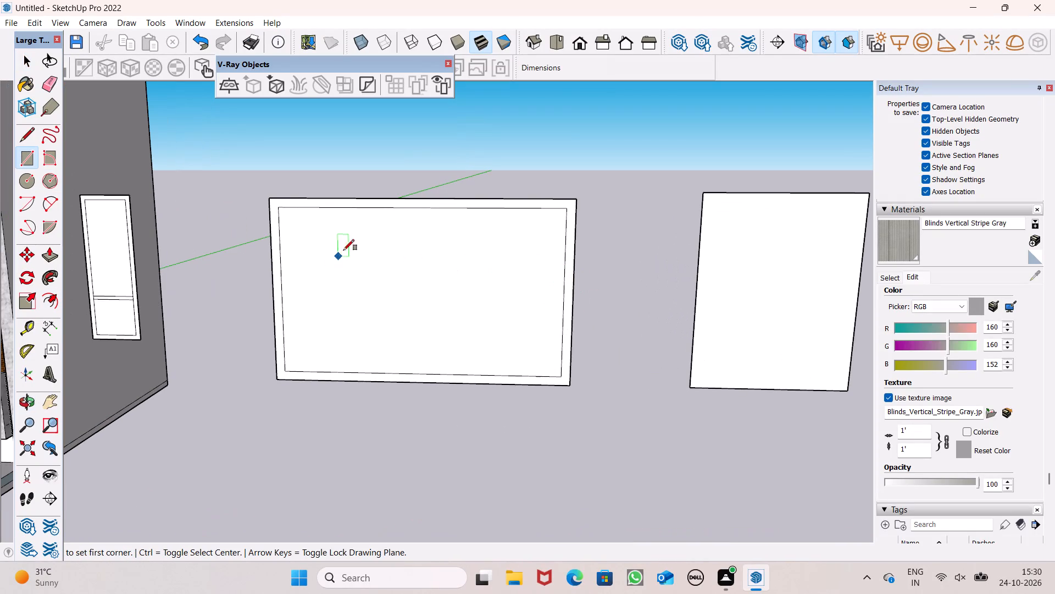
scroll(388, 216, "up", 2)
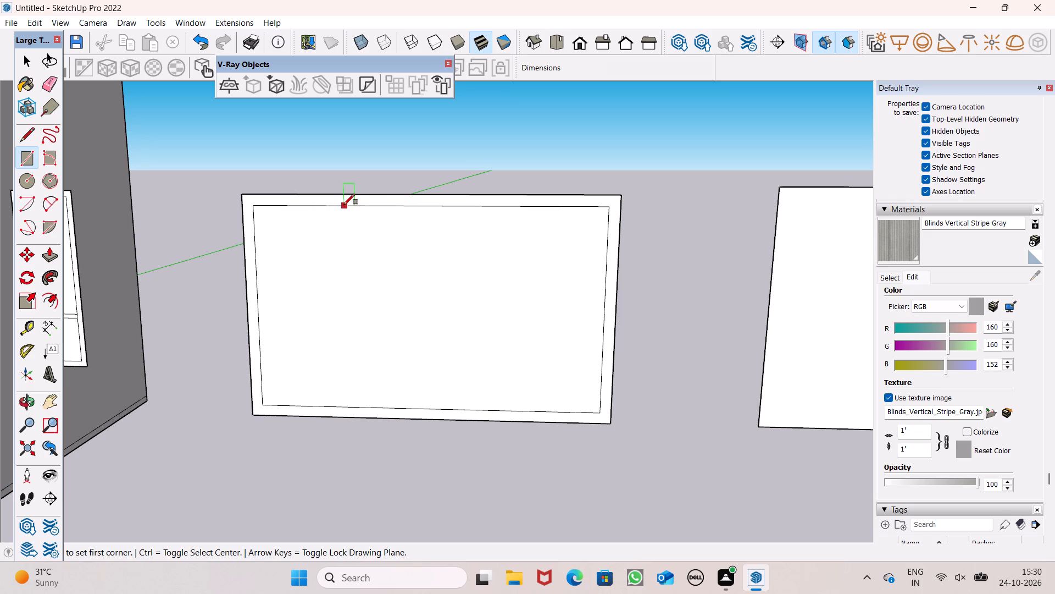
left_click(344, 205)
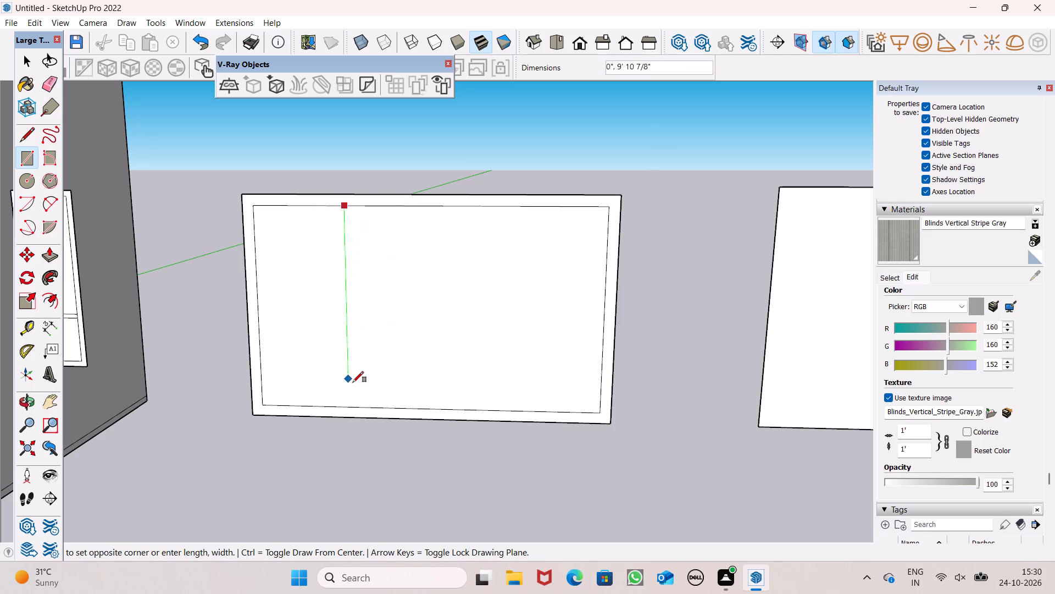
scroll(356, 407, "up", 4)
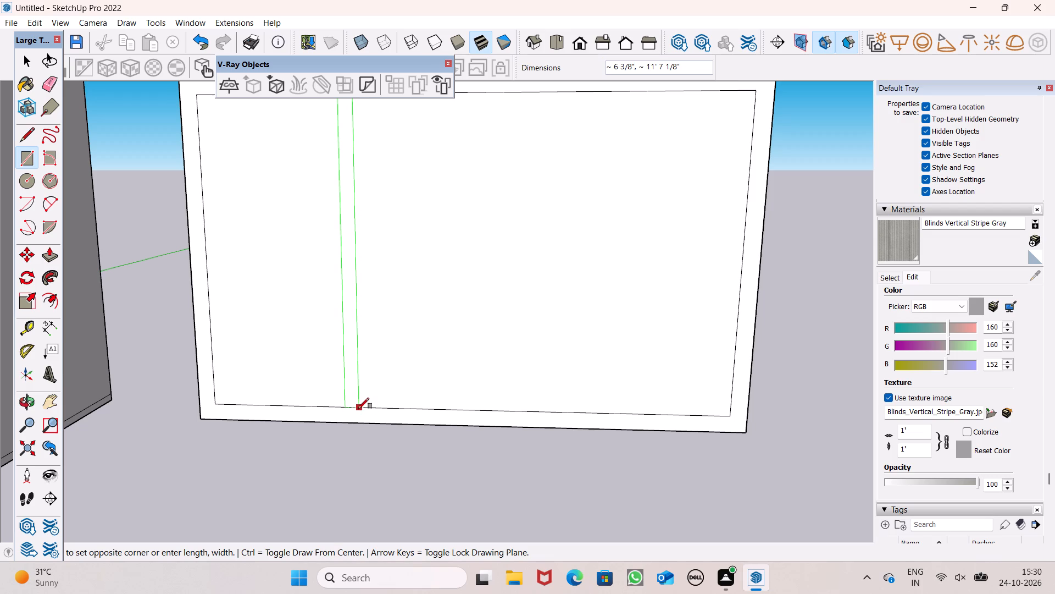
left_click(358, 409)
key("space")
Move the vertical divider strip of the wide panel about 1' 3" toward the panel's left end.
scroll(353, 415, "down", 6)
scroll(365, 353, "up", 4)
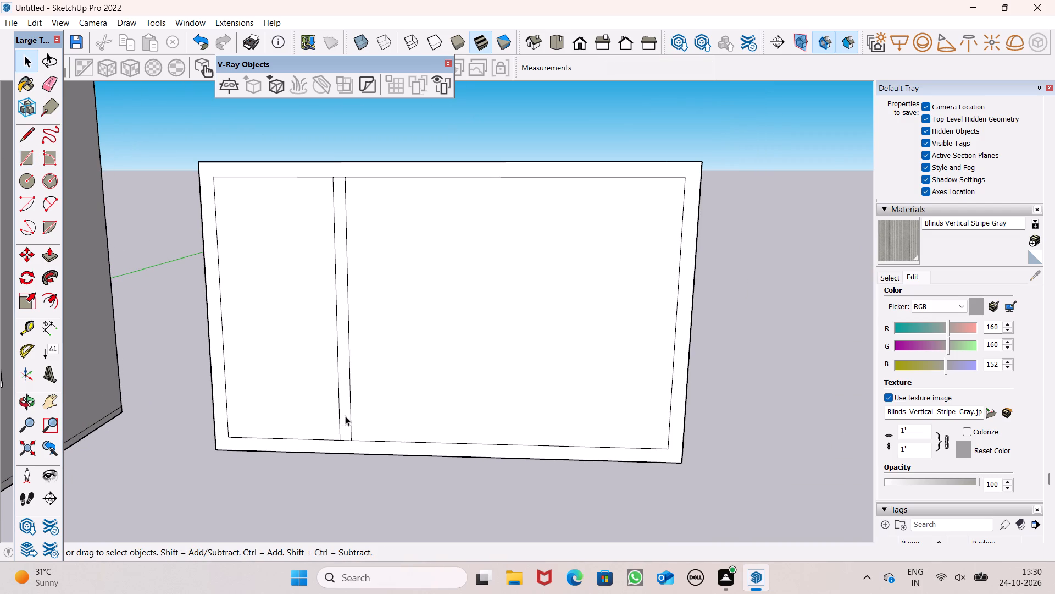
double_click(345, 416)
key("m")
key("Return")
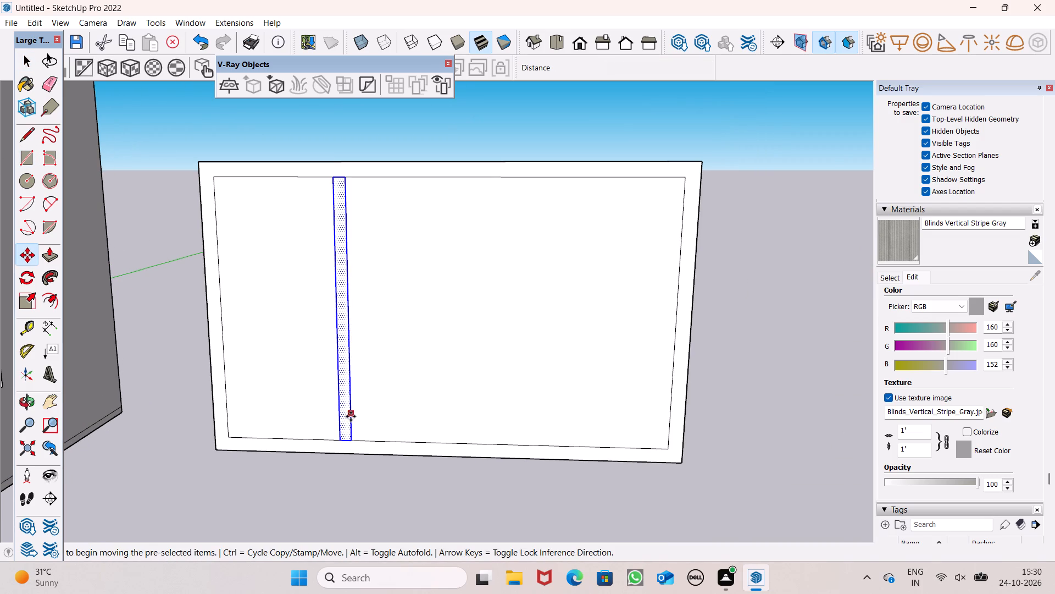
left_click_drag(348, 417, 431, 420)
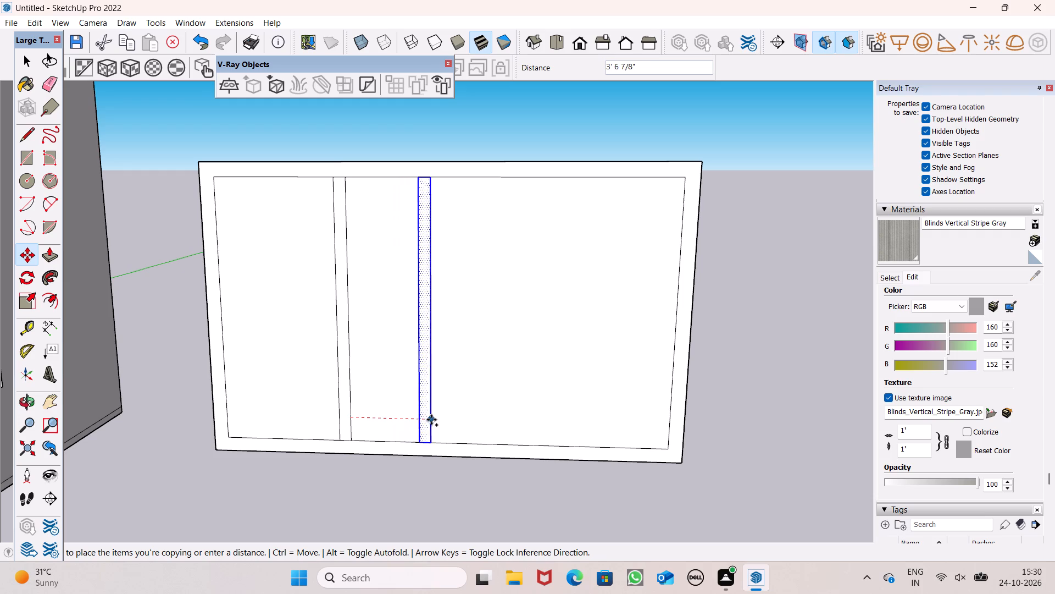
left_click_drag(431, 420, 444, 415)
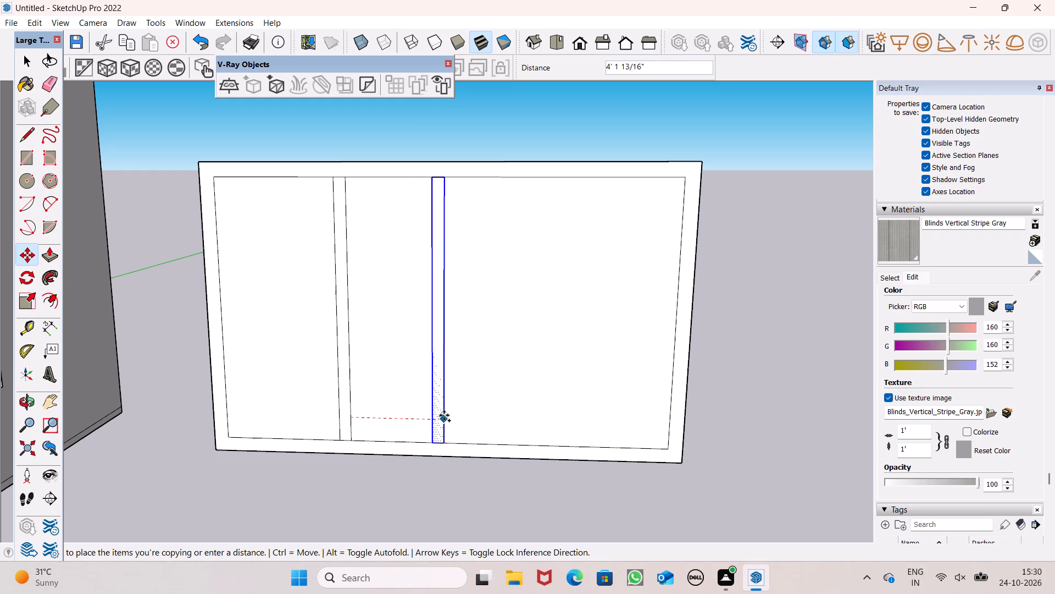
left_click_drag(444, 415, 438, 422)
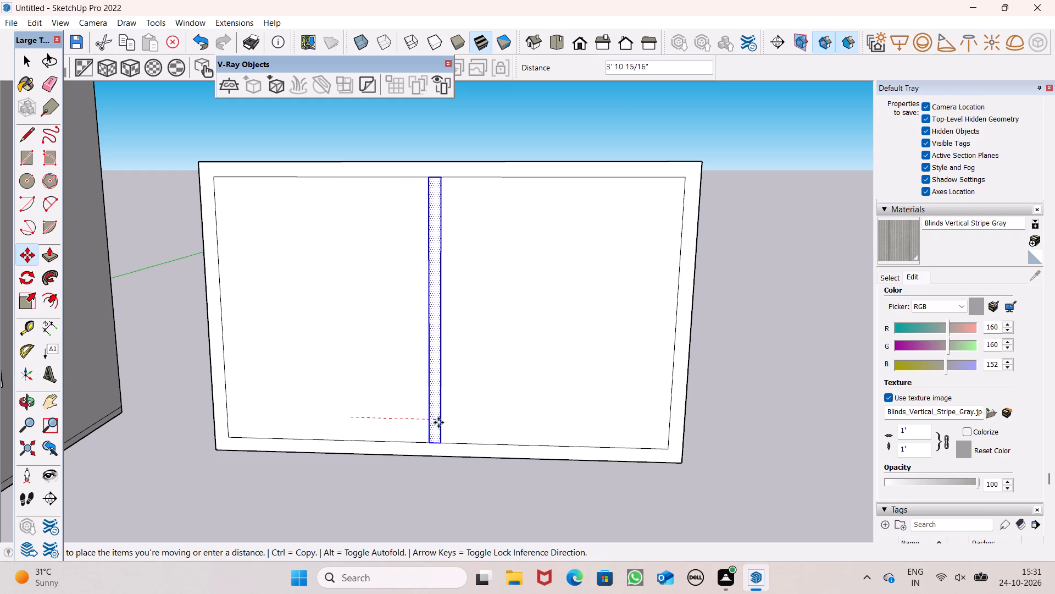
left_click_drag(438, 422, 322, 420)
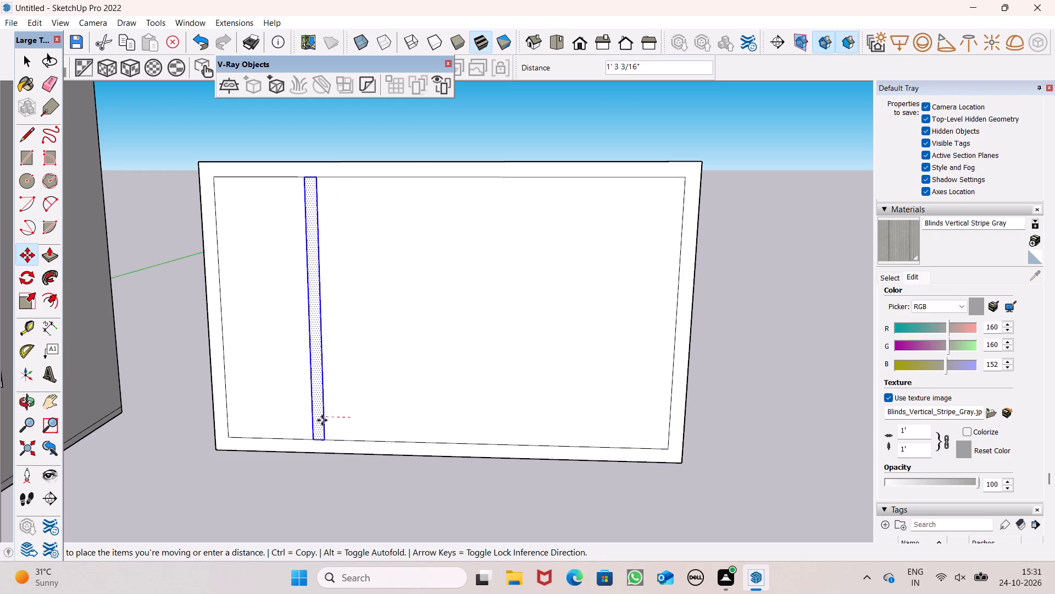
left_click_drag(322, 420, 321, 421)
Copy the divider strip three times across the wide panel, spacing the copies about 4' apart.
left_click_drag(320, 421, 373, 427)
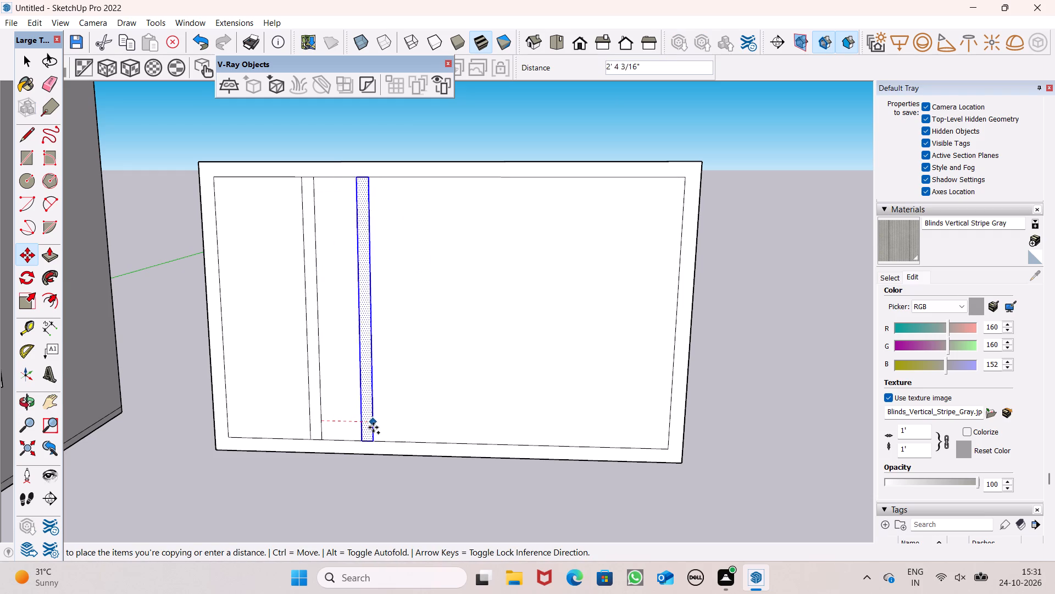
left_click_drag(373, 427, 404, 432)
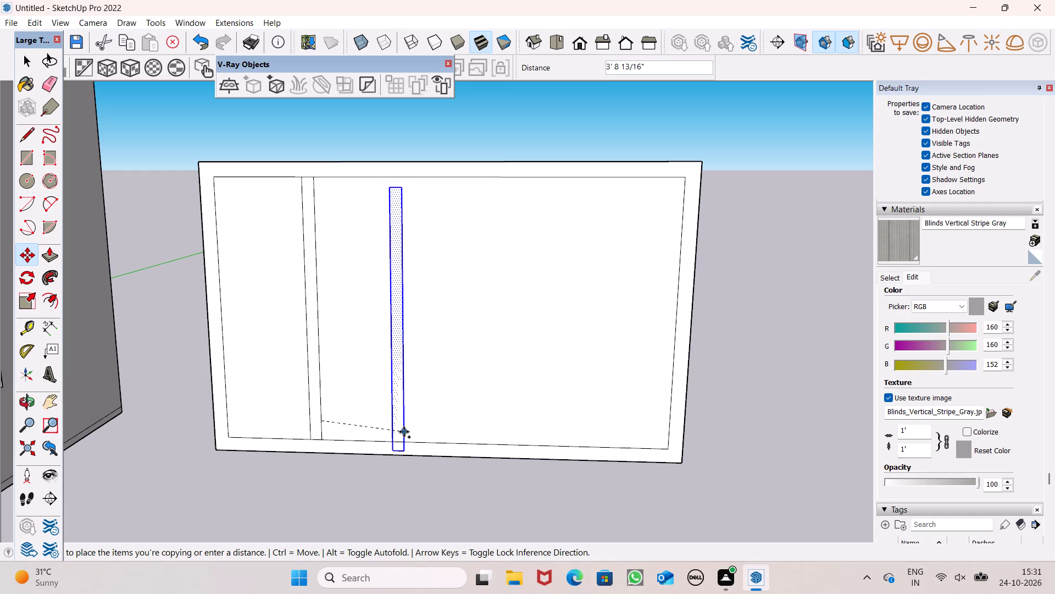
left_click_drag(404, 432, 407, 427)
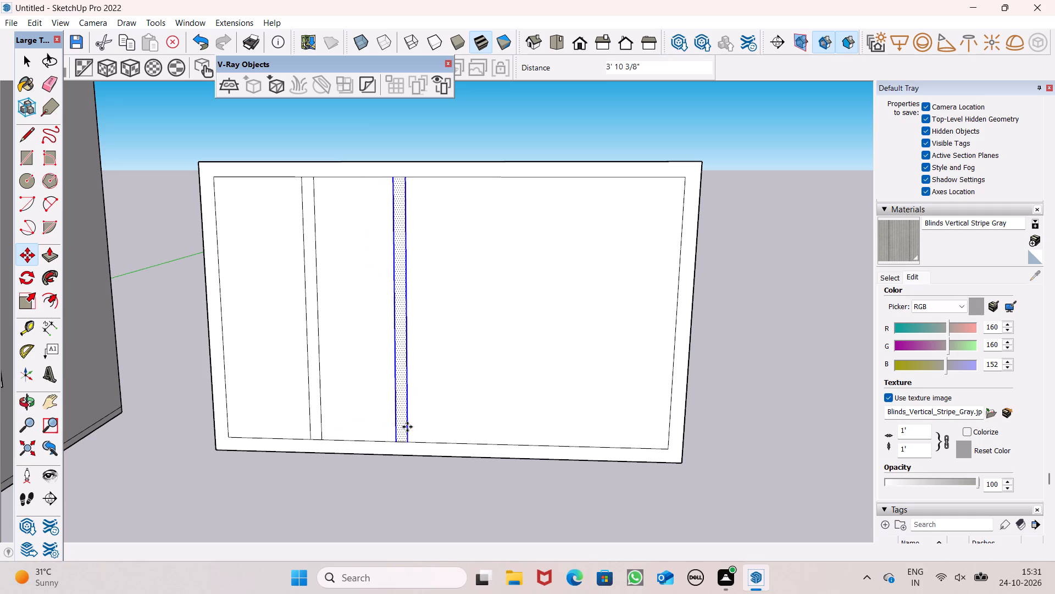
left_click_drag(407, 427, 489, 432, "ctrl")
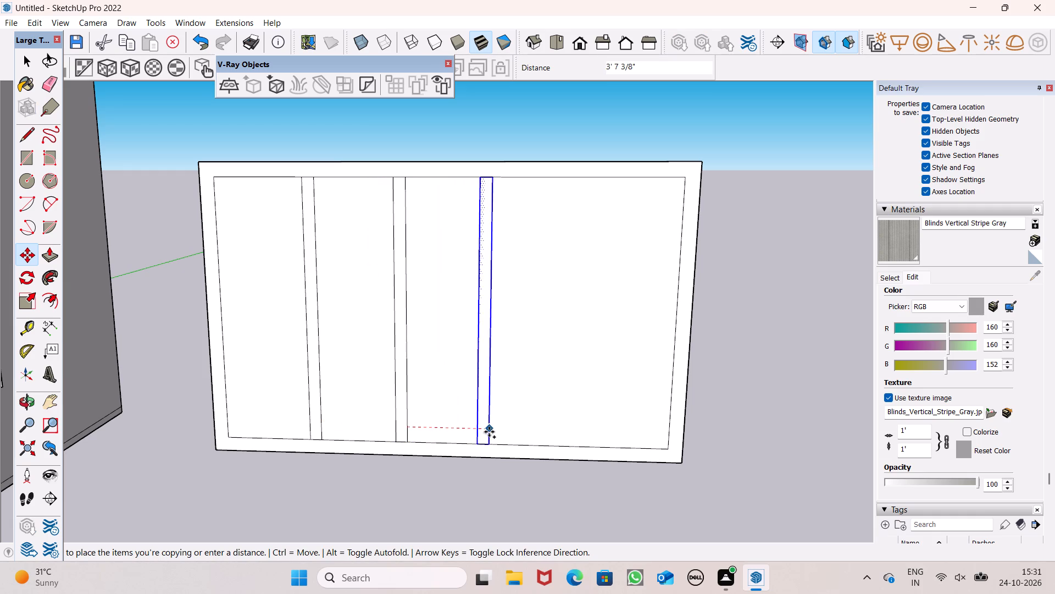
left_click_drag(489, 432, 499, 432, "ctrl")
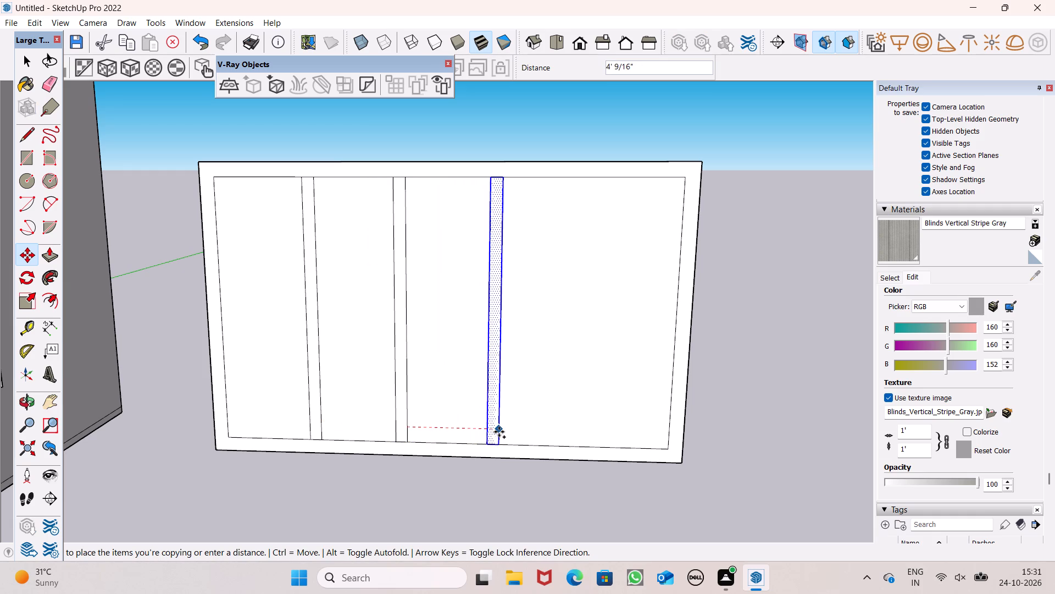
left_click_drag(499, 432, 498, 433, "ctrl")
left_click_drag(496, 434, 508, 434)
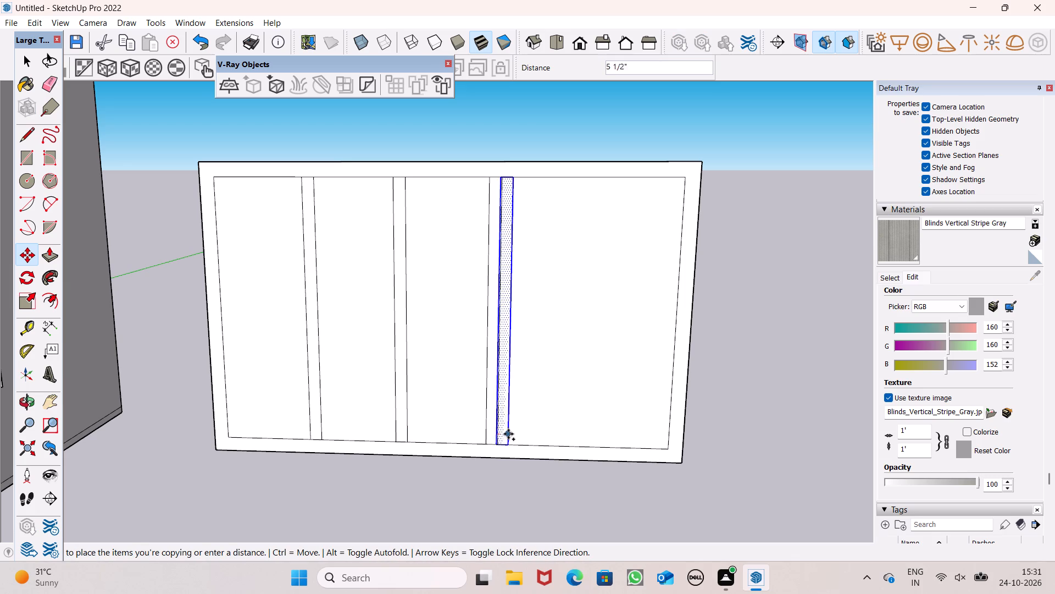
left_click_drag(508, 434, 598, 441)
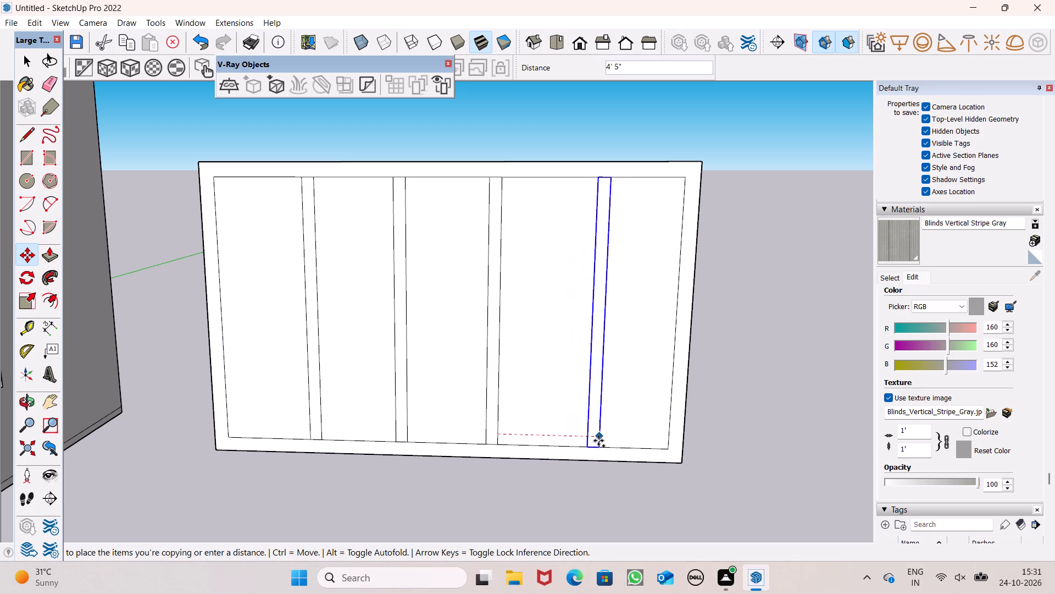
left_click_drag(598, 441, 591, 442)
key("space")
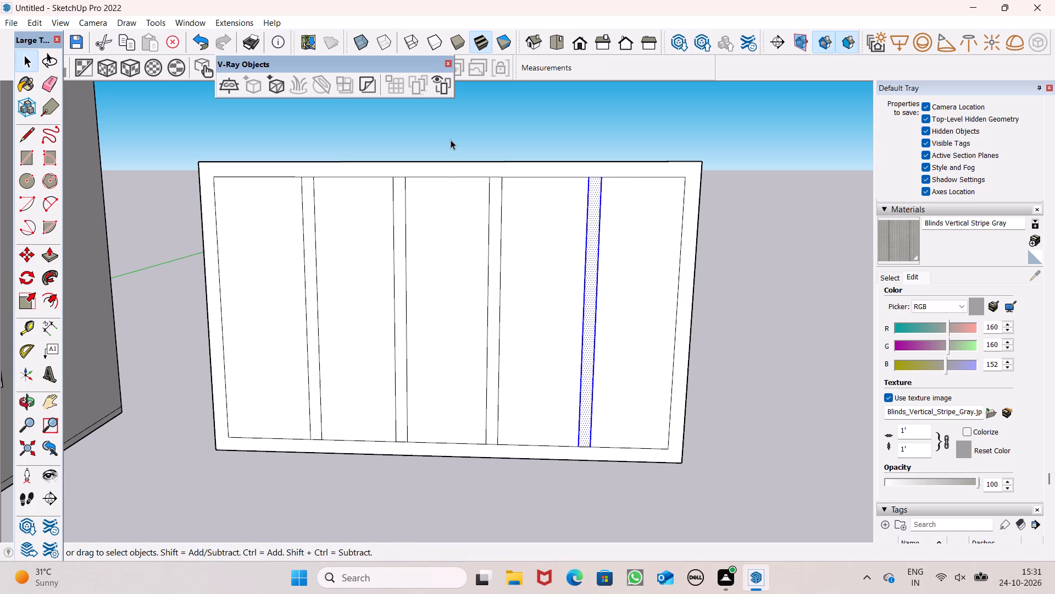
left_click(451, 139)
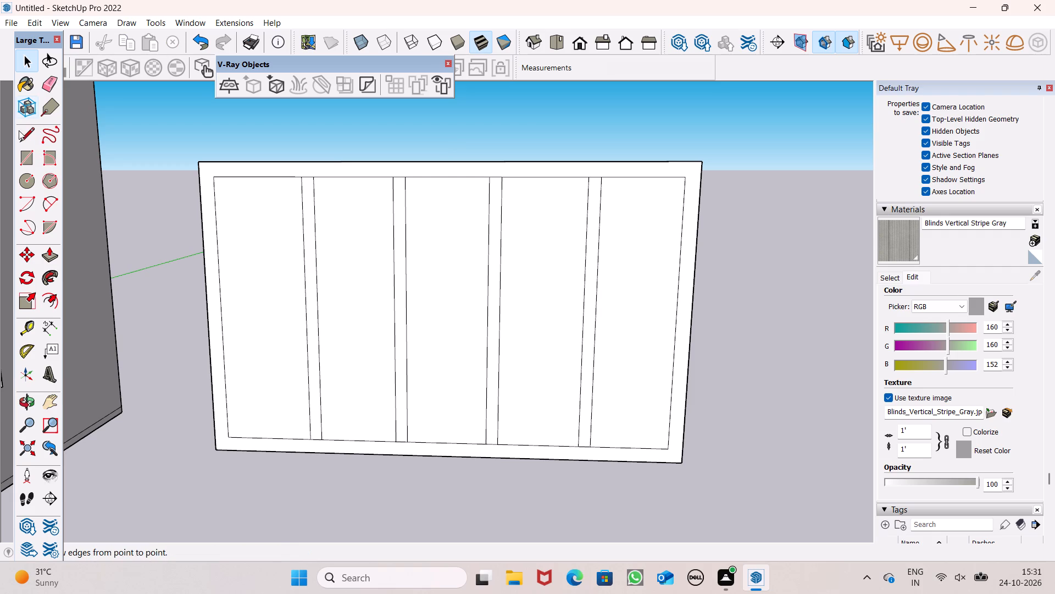
Draw short lines extending the last divider's outer edge across the wide panel's top and bottom borders.
left_click(30, 137)
scroll(464, 205, "up", 5)
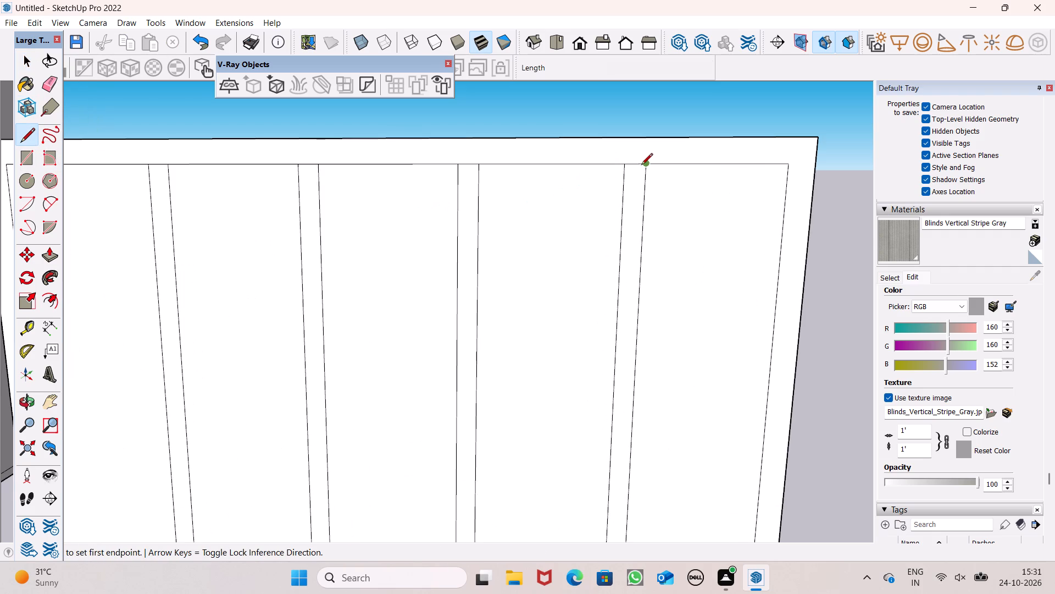
left_click(641, 166)
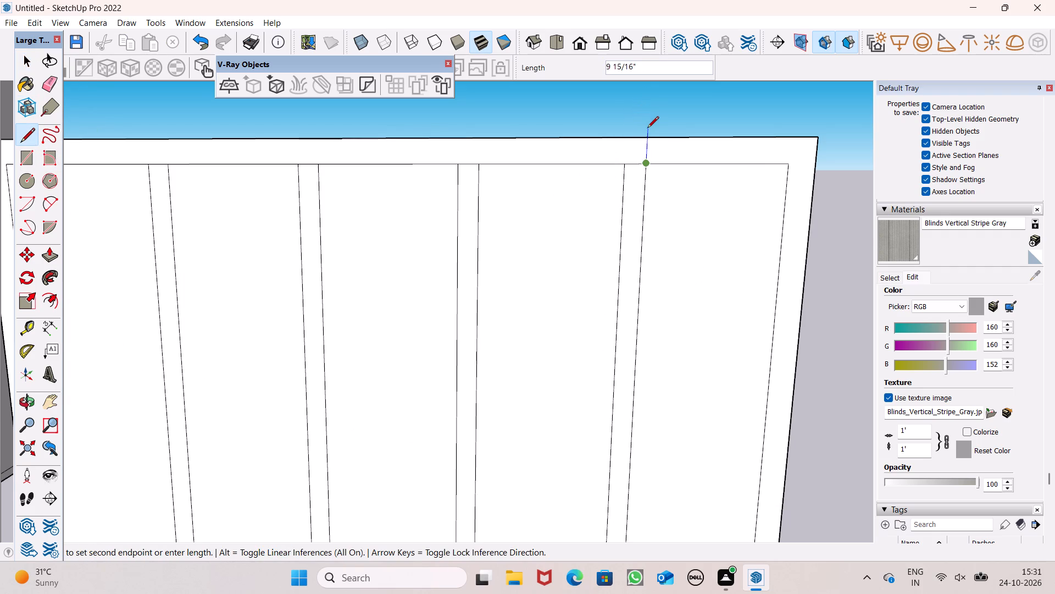
left_click(648, 135)
scroll(630, 137, "down", 5)
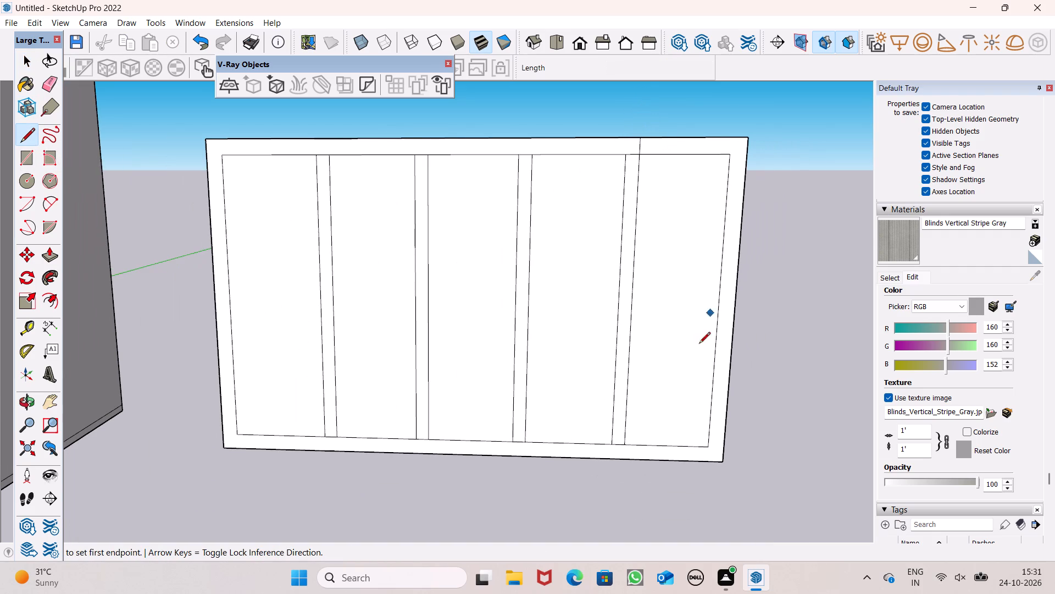
scroll(649, 430, "up", 4)
left_click(612, 426)
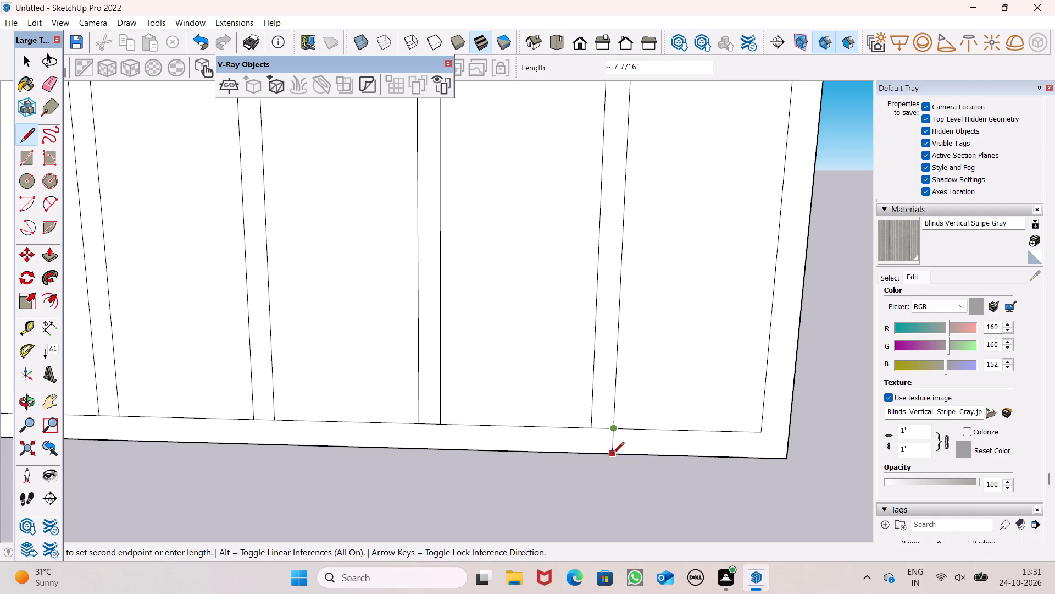
left_click(613, 452)
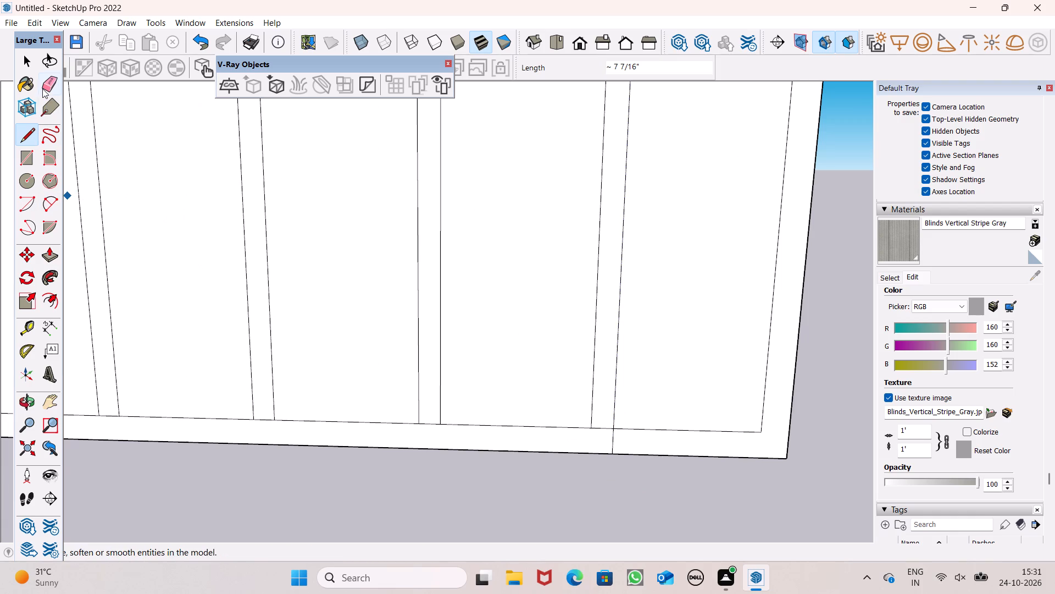
Erase the part of the wide panel beyond the last divider, including its leftover border edges.
left_click(43, 86)
left_click_drag(680, 402, 674, 458)
left_click_drag(818, 403, 799, 405)
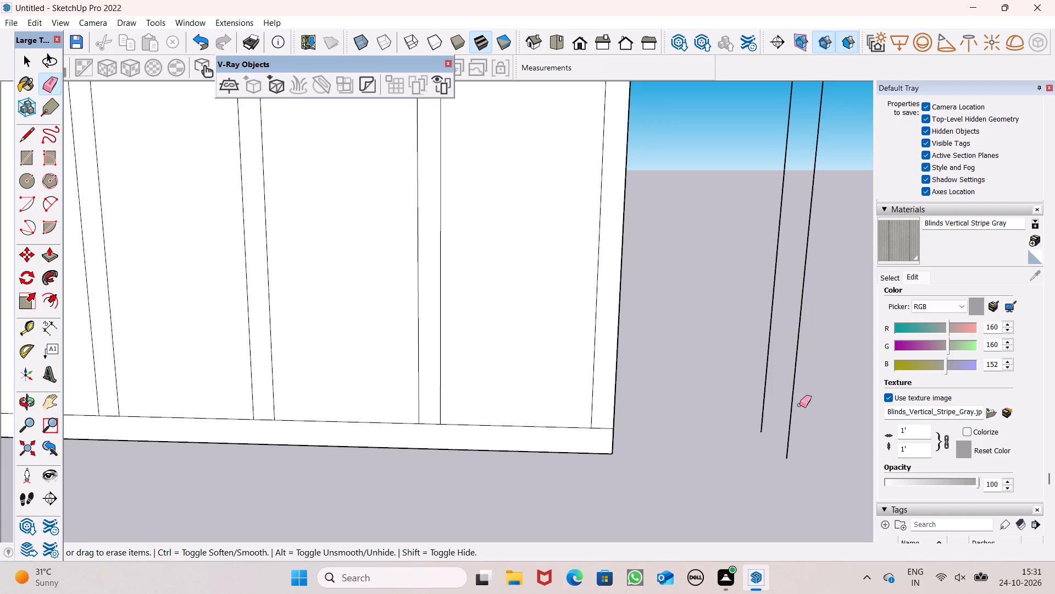
left_click_drag(799, 405, 728, 404)
left_click_drag(846, 414, 729, 410)
scroll(688, 480, "down", 6)
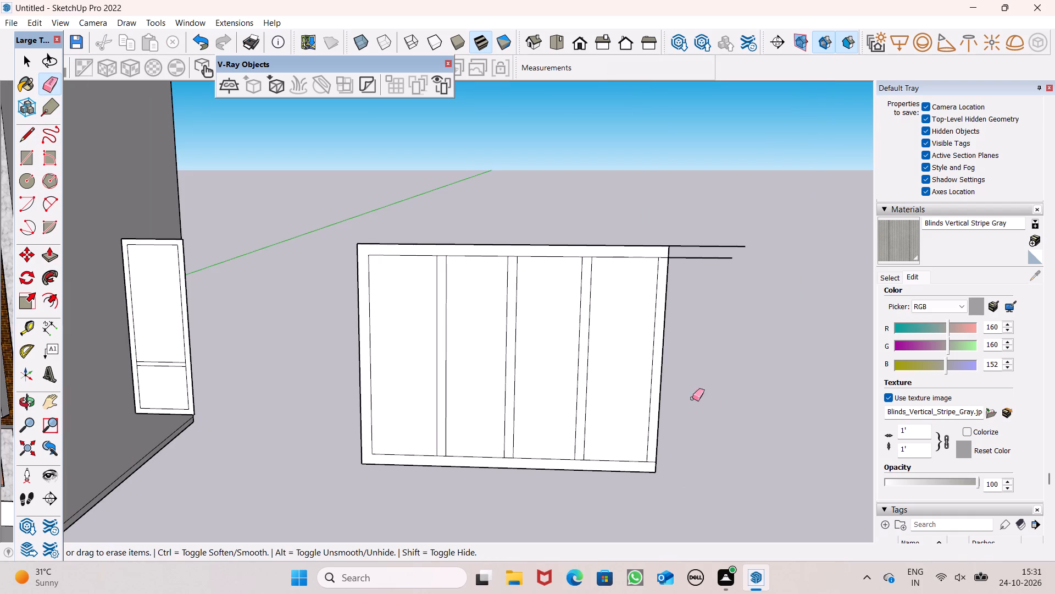
left_click_drag(695, 252, 689, 281)
left_click_drag(677, 246, 685, 252)
Erase the leftover border line segments at the top and bottom corners of the wide panel's new end strip.
scroll(676, 260, "up", 10)
scroll(596, 276, "down", 2)
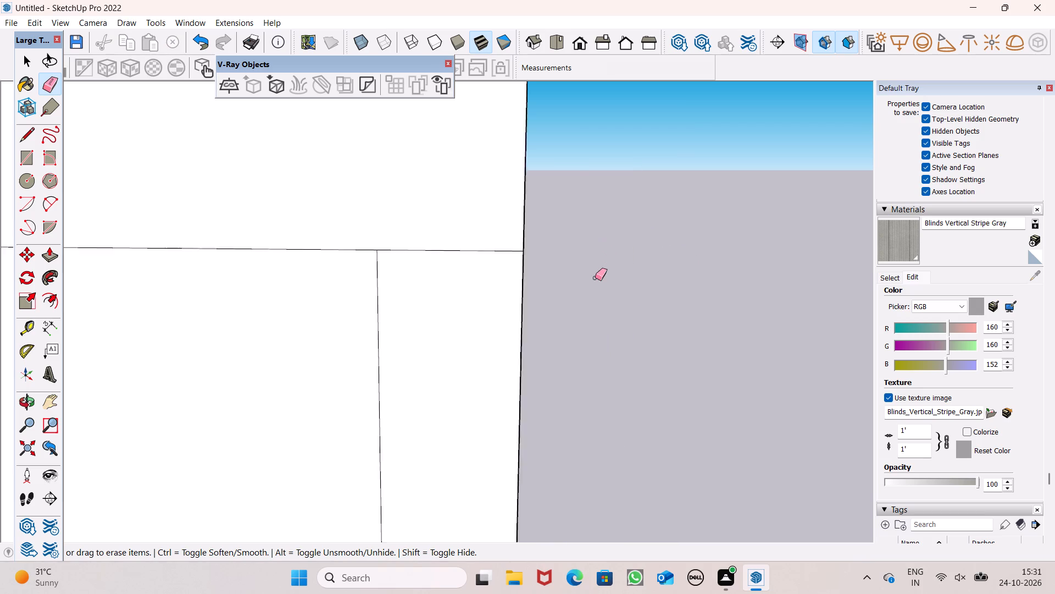
scroll(595, 278, "down", 2)
left_click_drag(575, 265, 573, 272)
scroll(570, 269, "down", 10)
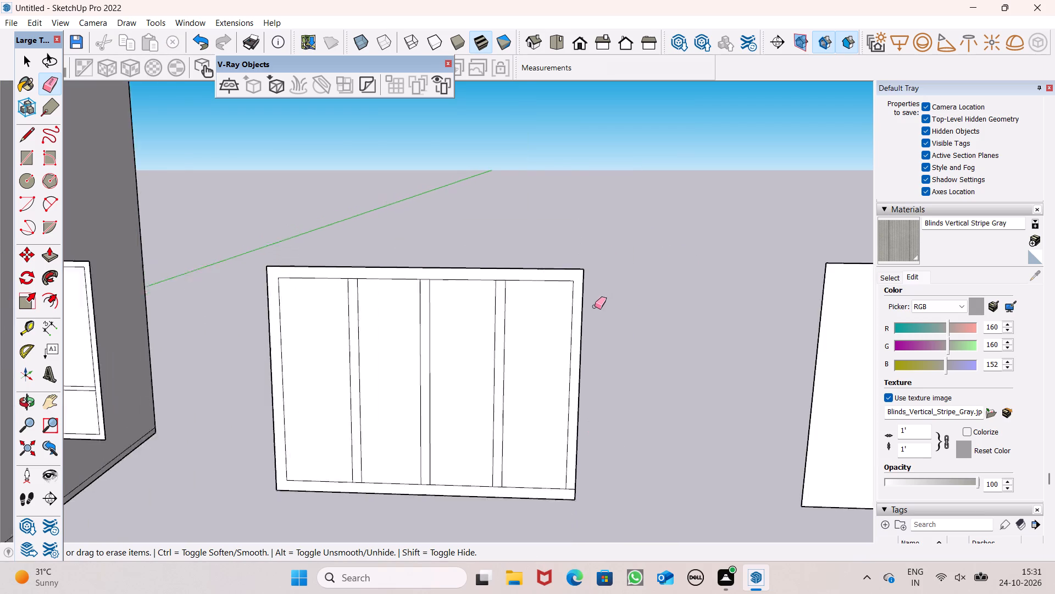
scroll(595, 306, "down", 2)
scroll(603, 427, "up", 6)
scroll(515, 476, "up", 5)
left_click_drag(550, 451, 548, 456)
scroll(582, 375, "down", 5)
middle_click_drag(633, 416, 710, 436)
scroll(498, 372, "down", 5)
key("space")
Offset the outline of the third, undivided rectangle slightly inward to form a thin border frame.
scroll(376, 348, "down", 4)
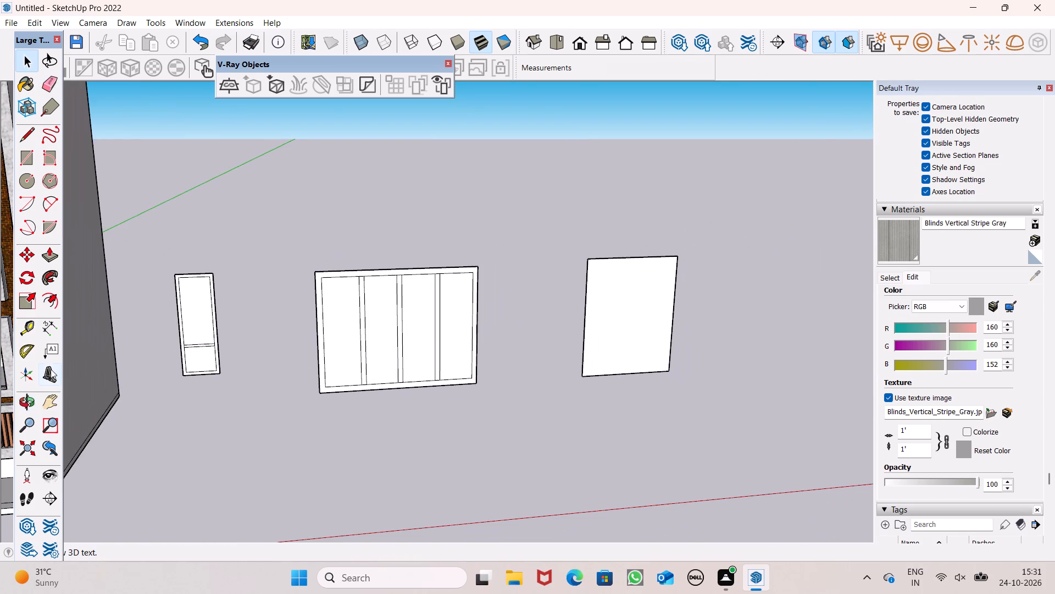
left_click(47, 294)
scroll(17, 301, "down", 5)
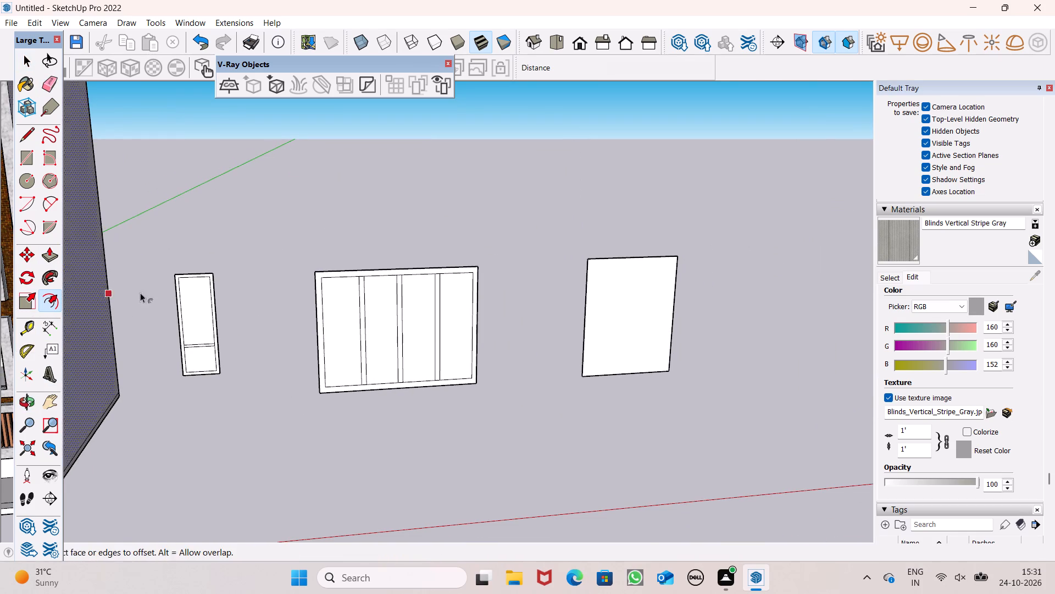
scroll(0, 403, "down", 5)
scroll(286, 369, "up", 6)
scroll(446, 328, "down", 3)
middle_click_drag(531, 352, 463, 378)
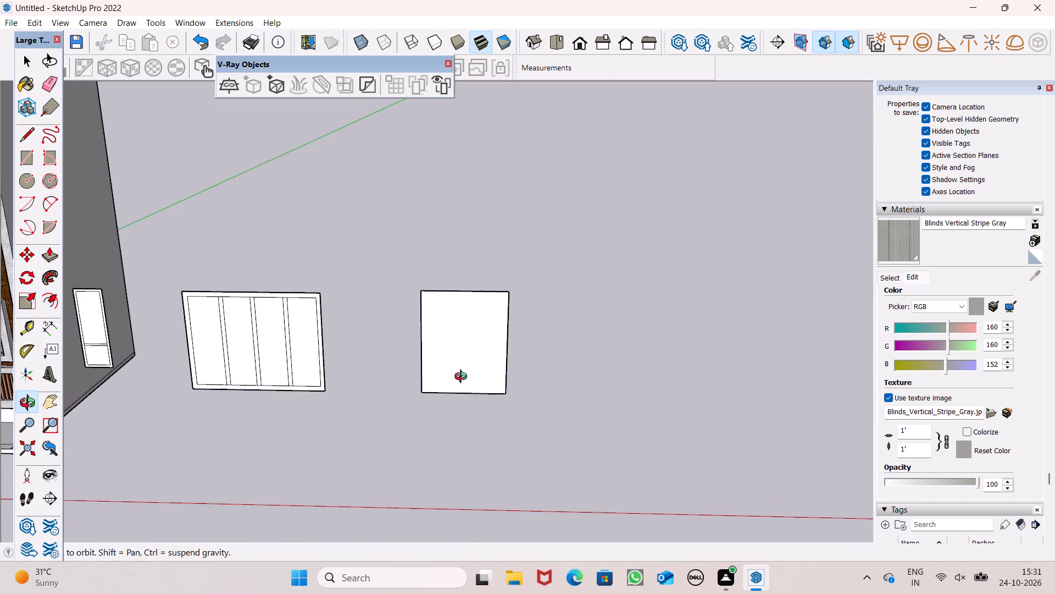
middle_click_drag(463, 378, 468, 351)
scroll(463, 360, "up", 1)
scroll(480, 316, "up", 6)
left_click_drag(432, 256, 433, 260)
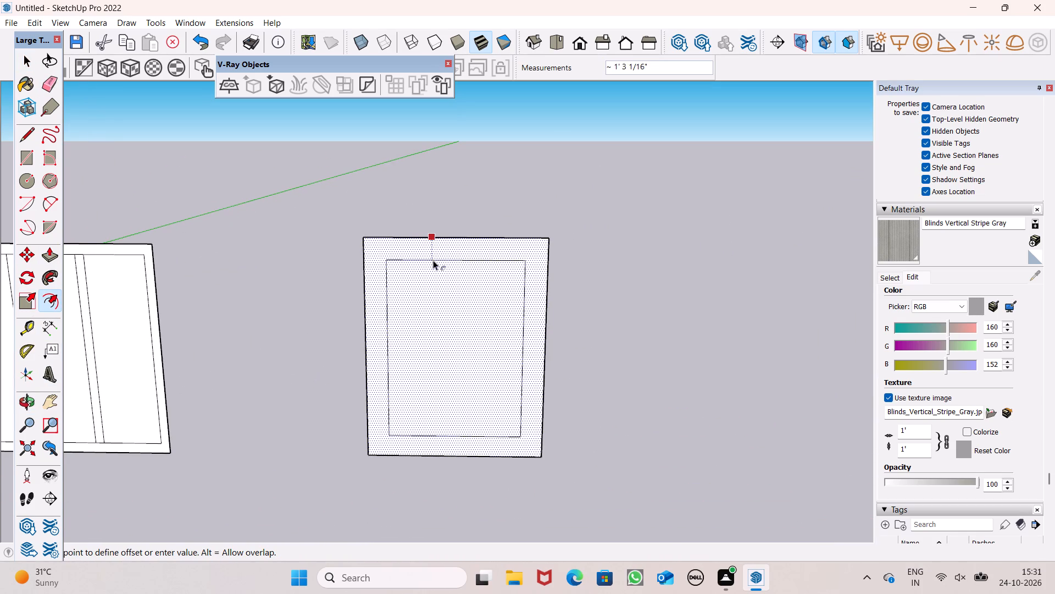
left_click_drag(433, 260, 427, 245)
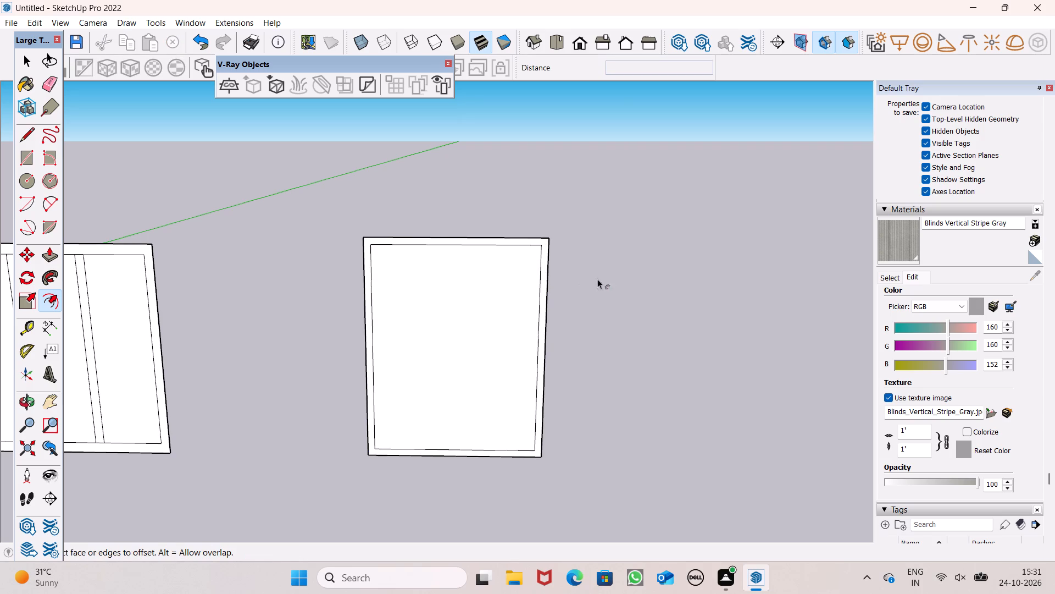
key("space")
left_click(612, 281)
Draw a narrow vertical divider strip about 12' 5" high near the middle of the third rectangle's frame, spanning its inner height.
middle_click_drag(586, 350, 569, 351)
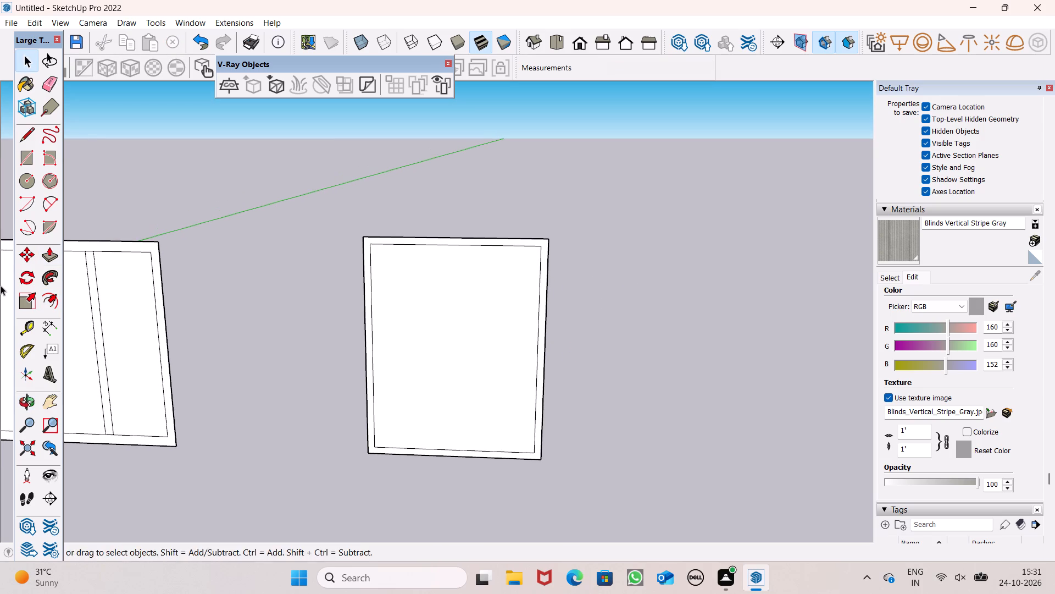
left_click(34, 152)
middle_click(502, 268)
scroll(502, 268, "up", 1)
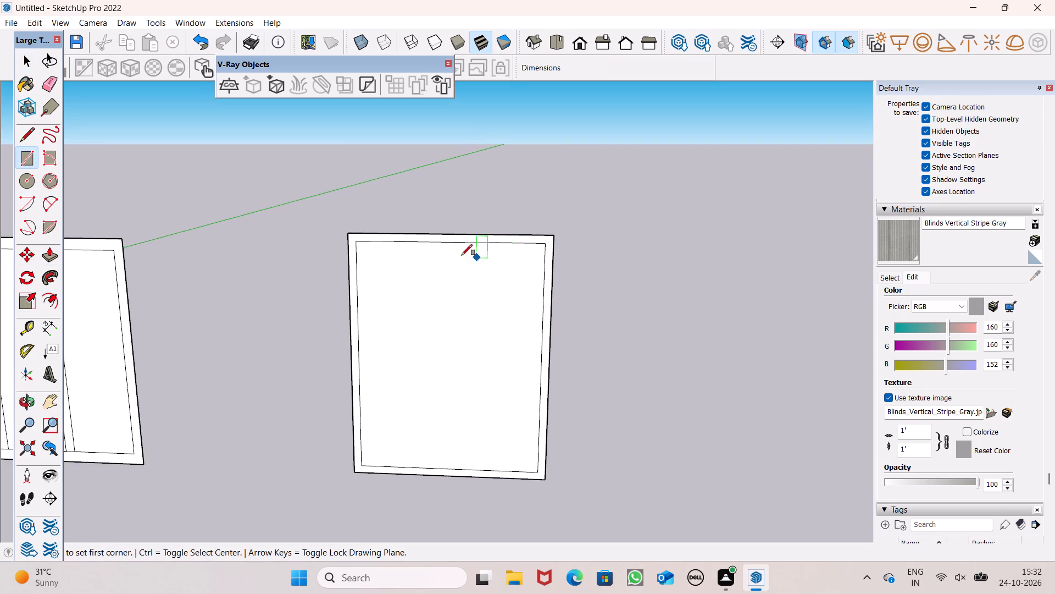
scroll(452, 251, "up", 3)
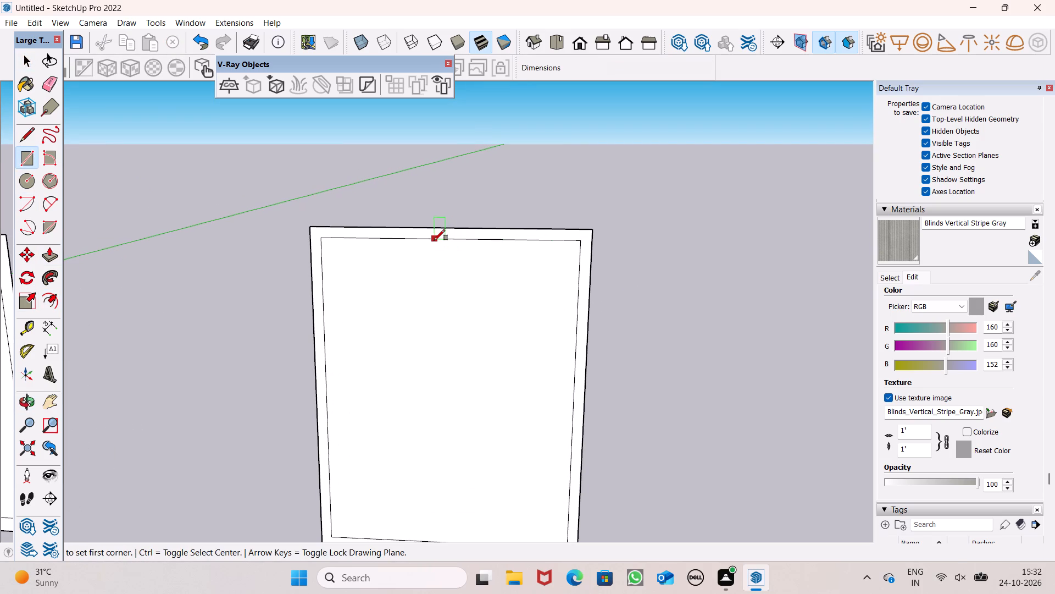
left_click_drag(432, 240, 438, 246)
scroll(493, 266, "down", 6)
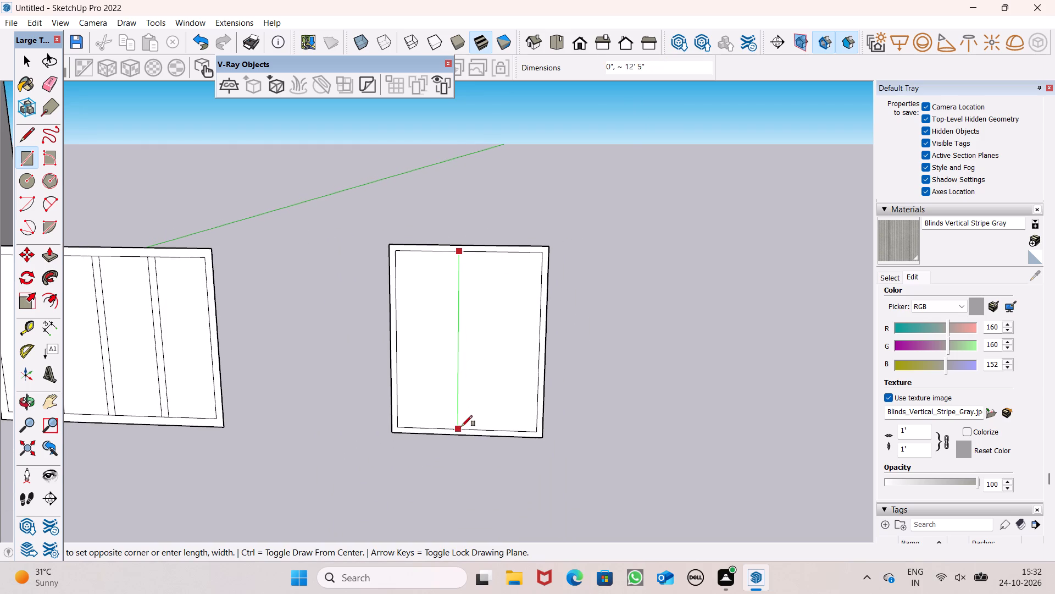
scroll(465, 426, "up", 3)
left_click(468, 430)
key("space")
scroll(463, 370, "down", 4)
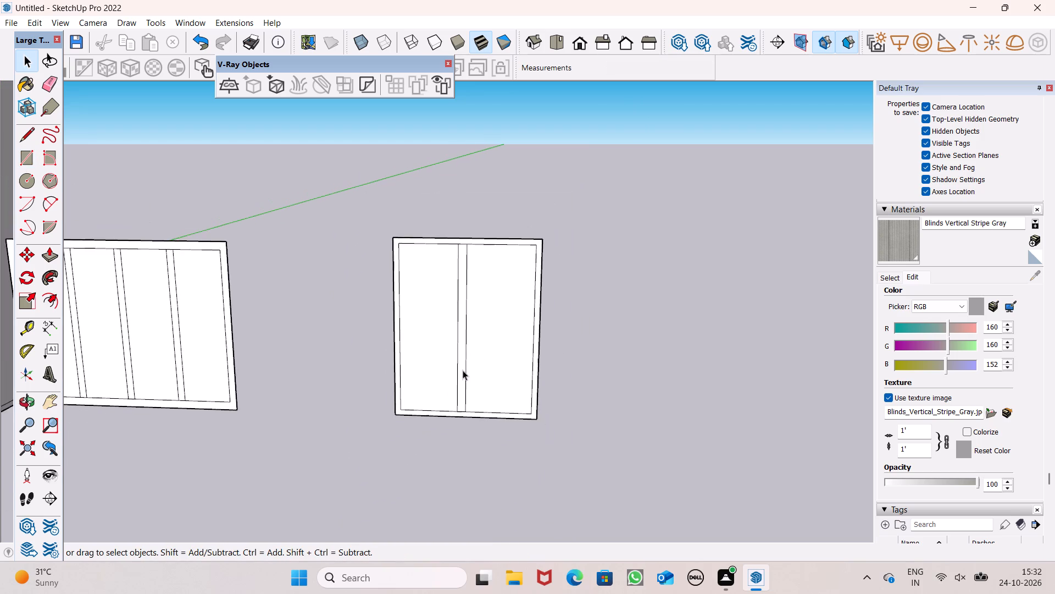
scroll(530, 340, "down", 5)
scroll(477, 317, "up", 8)
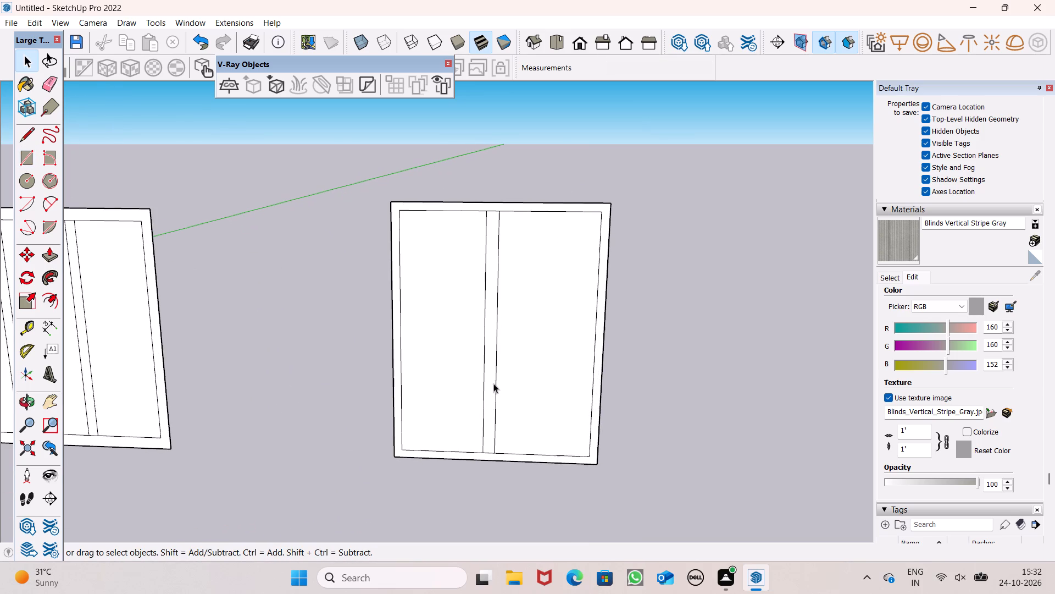
Move the vertical divider strip sideways to the middle of the third panel's frame.
left_click(491, 391)
left_click(491, 391)
key("m")
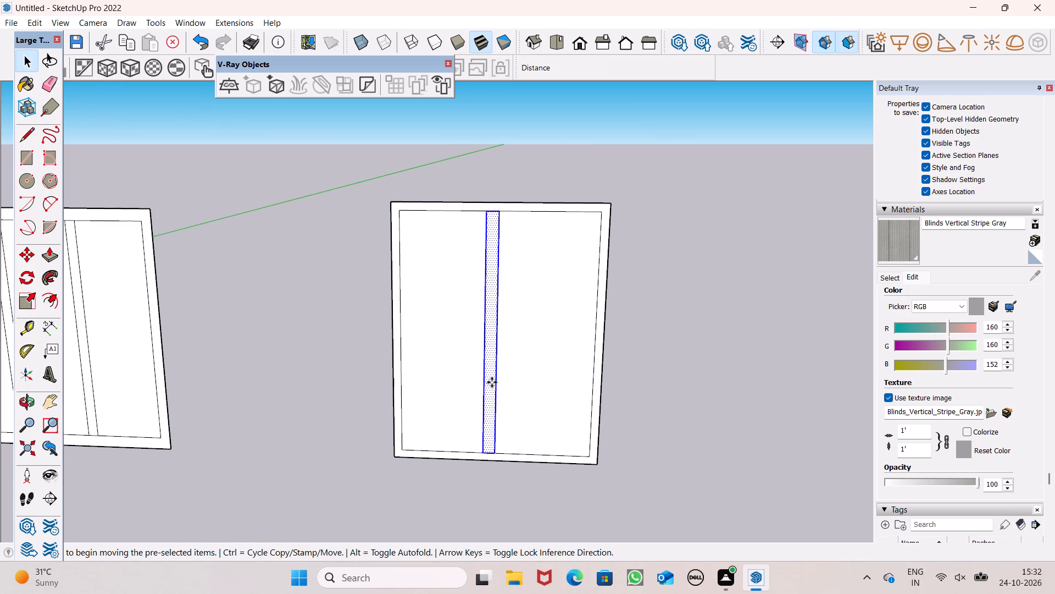
key("Return")
left_click_drag(497, 452, 507, 452)
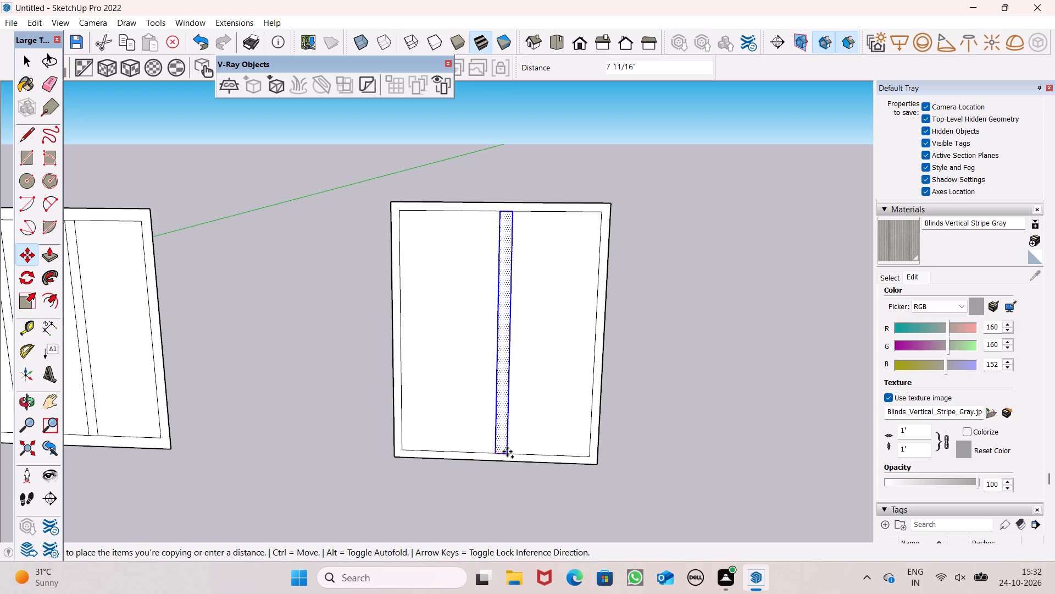
left_click_drag(507, 452, 503, 453)
key("space")
left_click(685, 430)
Paint the border and the divider of the two-pane panel with Color A08 from the Colors library.
scroll(617, 339, "down", 3)
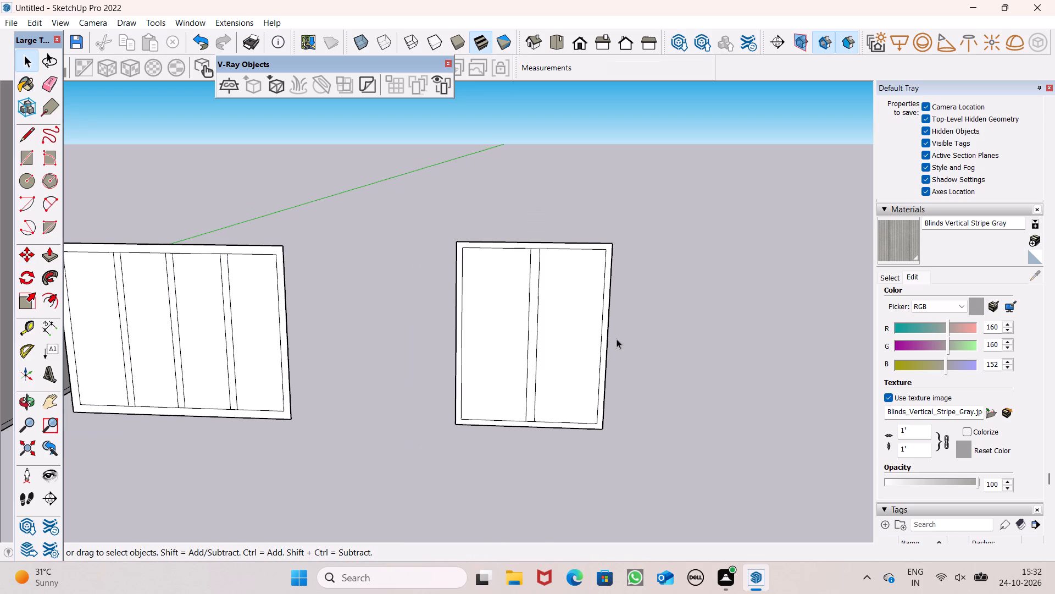
scroll(864, 342, "down", 1)
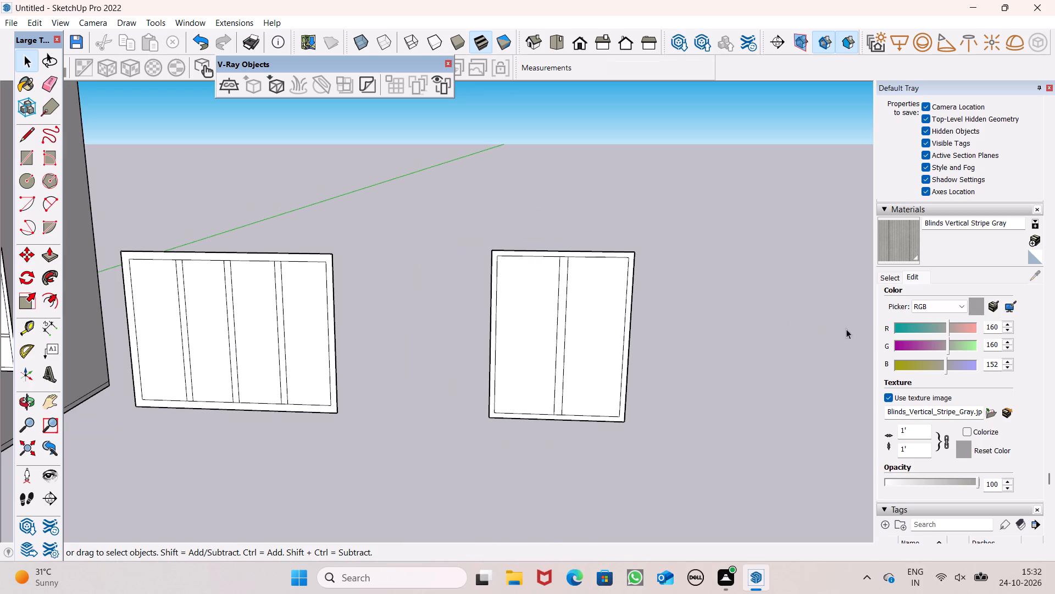
left_click(886, 277)
left_click(946, 300)
left_click(964, 346)
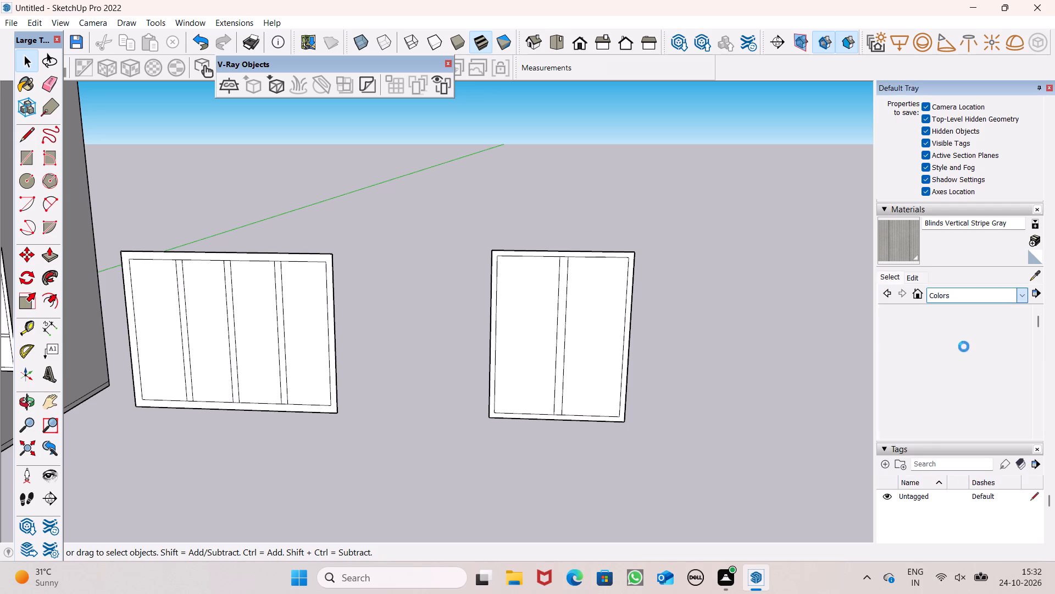
left_click(997, 358)
scroll(679, 391, "up", 4)
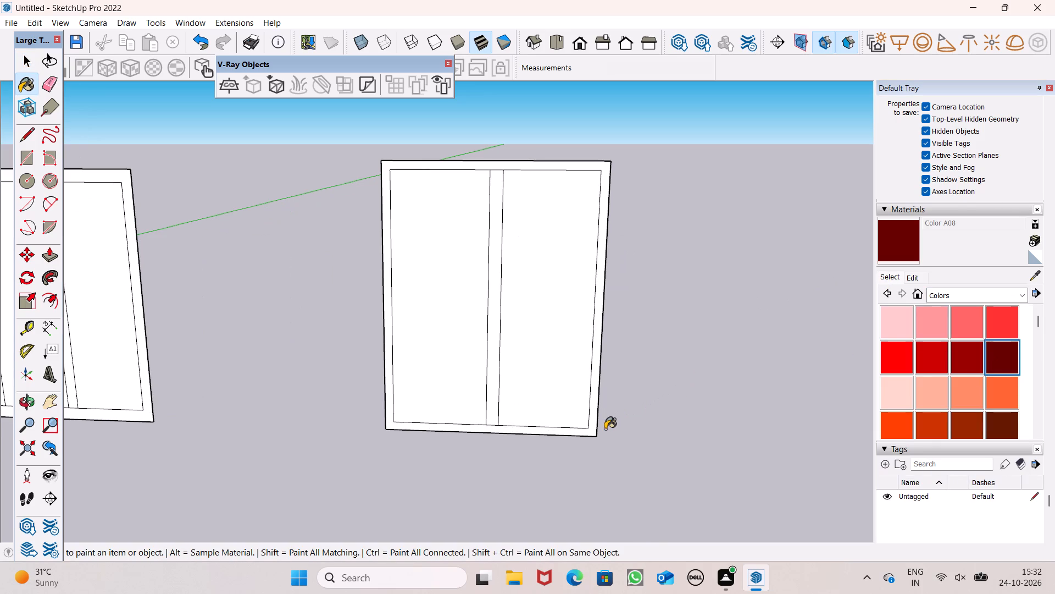
left_click(592, 434)
scroll(527, 442, "up", 4)
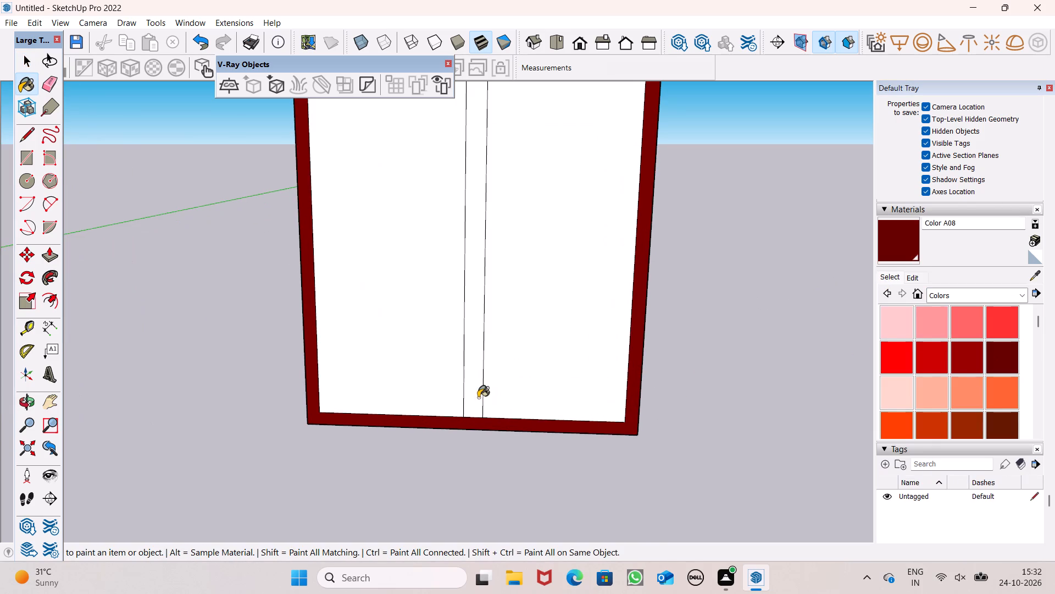
left_click_drag(467, 396, 471, 391)
scroll(658, 314, "down", 6)
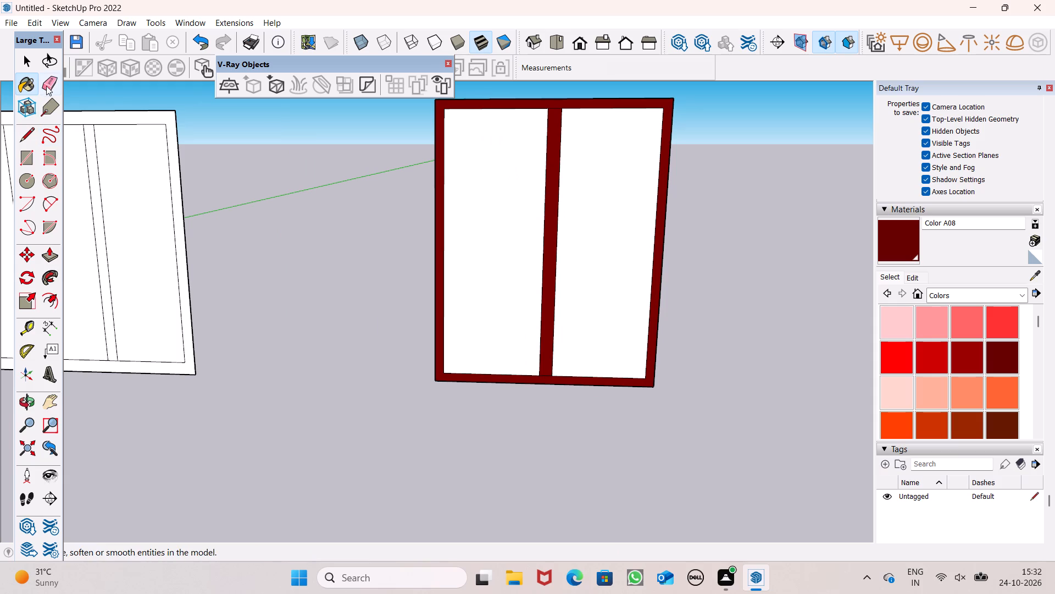
Erase the short edge where the vertical divider meets the top border of the two-pane panel.
left_click(46, 84)
scroll(123, 108, "up", 5)
scroll(673, 154, "down", 5)
scroll(864, 112, "up", 4)
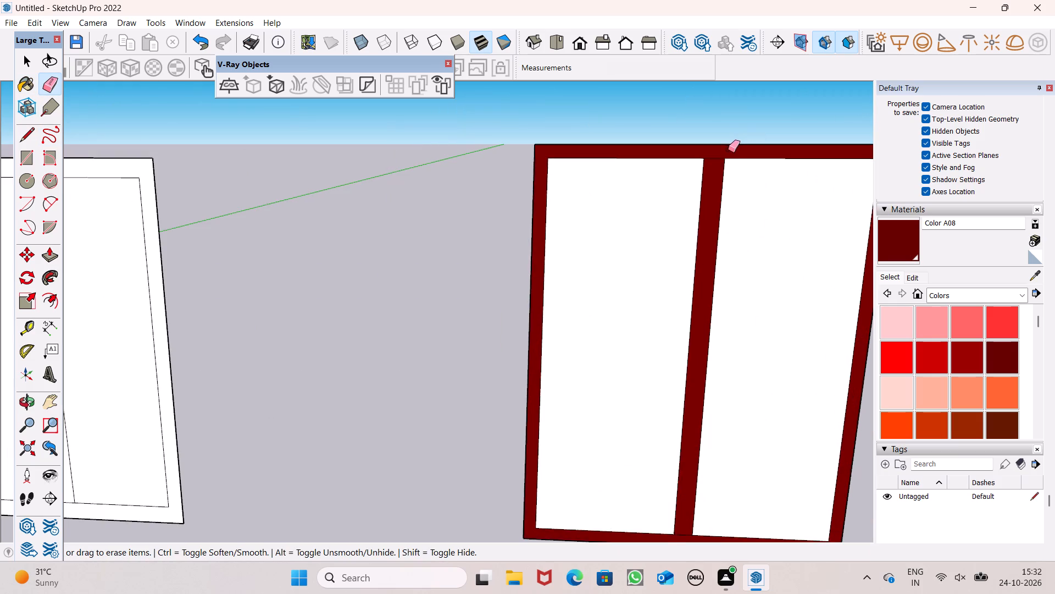
scroll(728, 149, "up", 3)
left_click(707, 159)
Erase the three short edges where the vertical dividers meet the top border of the wide four-pane panel.
scroll(701, 126, "down", 7)
scroll(253, 155, "up", 6)
scroll(199, 157, "up", 5)
left_click_drag(219, 135, 219, 141)
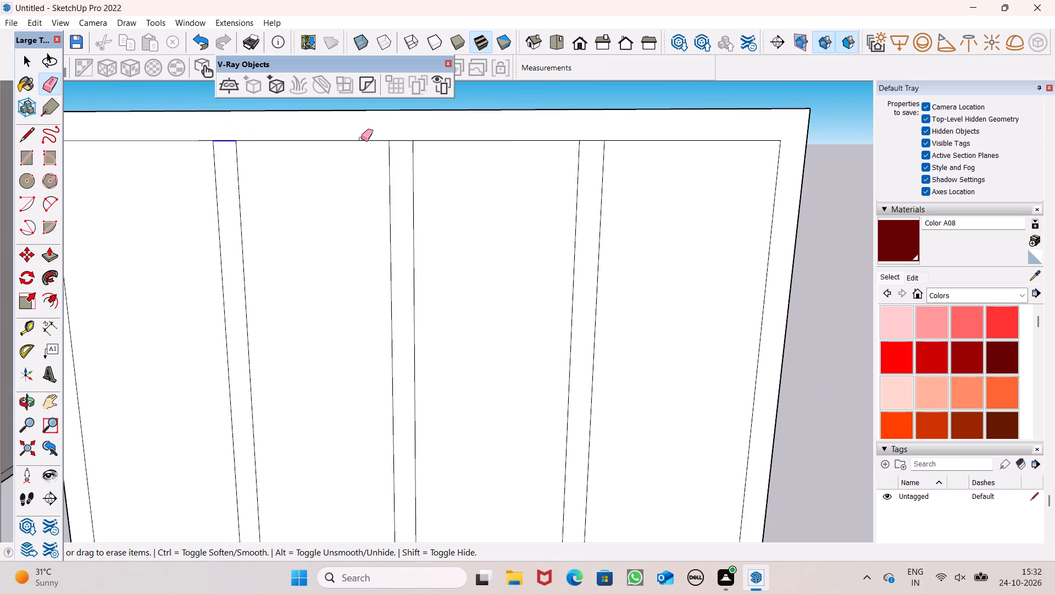
left_click(404, 141)
left_click_drag(593, 137, 591, 142)
Erase the short edge where the horizontal divider meets the side border of the narrow panel.
scroll(599, 137, "down", 10)
scroll(517, 153, "down", 1)
scroll(292, 239, "up", 5)
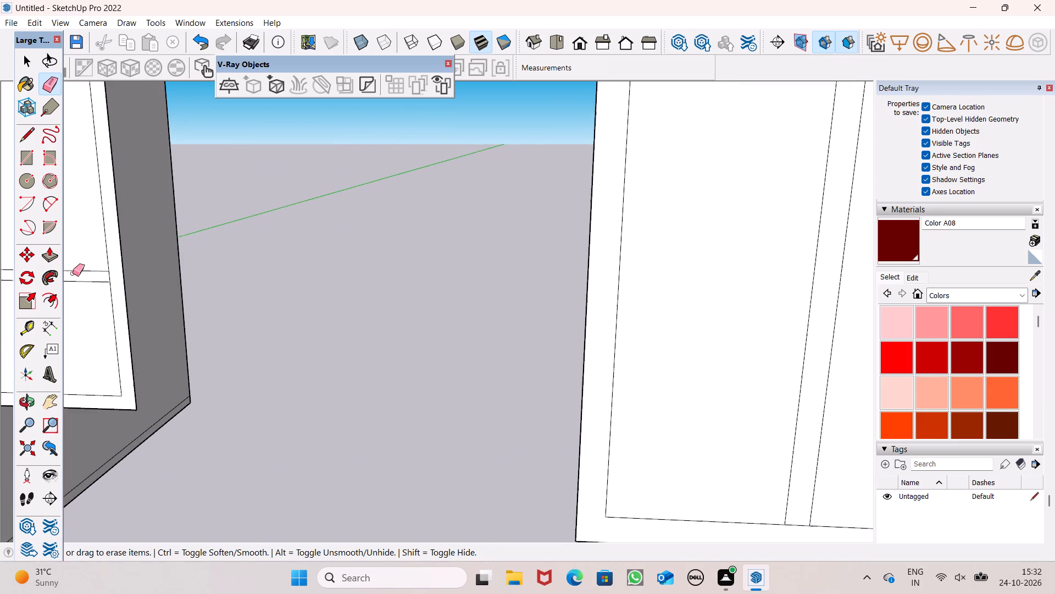
scroll(298, 223, "down", 5)
scroll(135, 256, "up", 6)
scroll(312, 238, "up", 3)
scroll(414, 241, "down", 2)
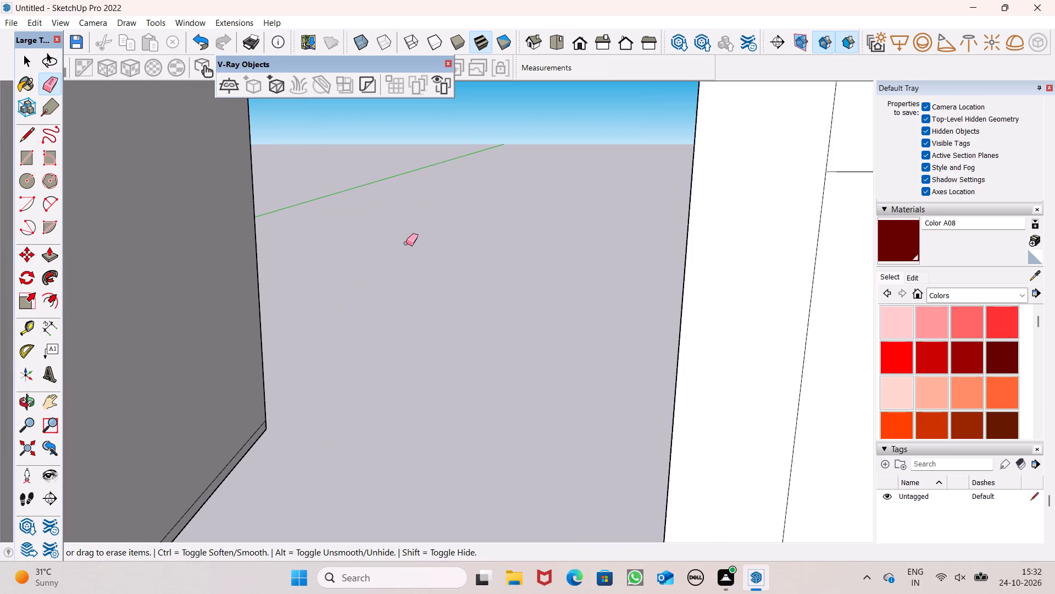
scroll(406, 243, "down", 3)
left_click_drag(464, 217, 470, 215)
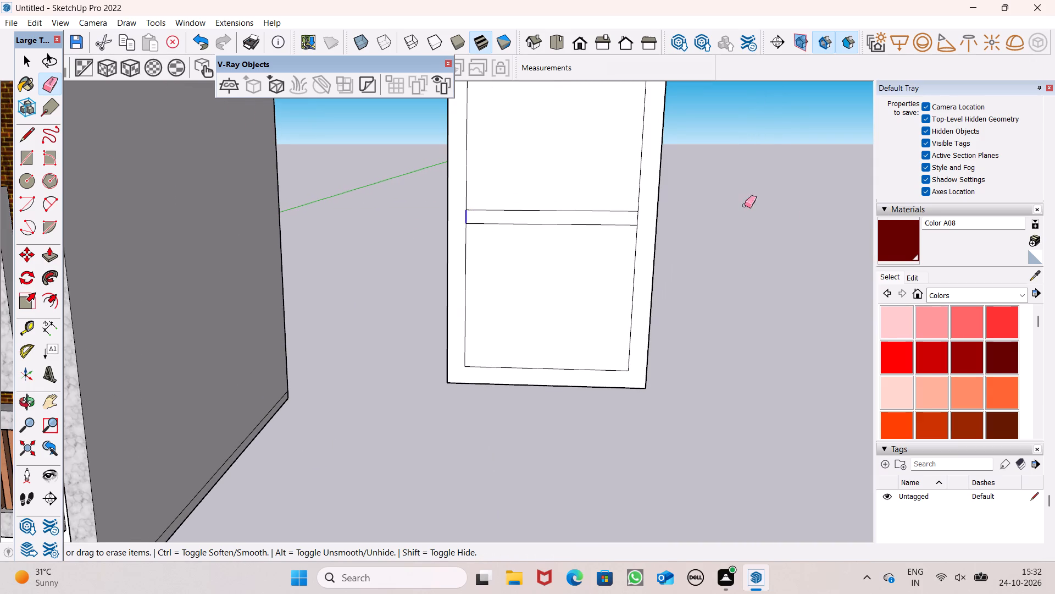
Paint the joined borders and dividers of the narrow panel and the wide four-pane panel with Color A08.
left_click(907, 232)
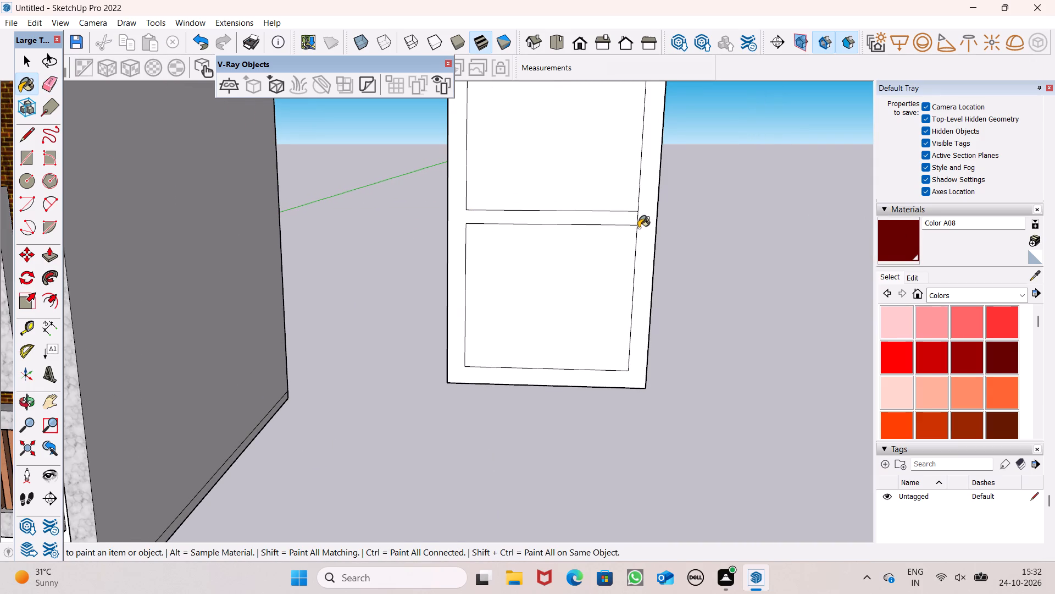
left_click(646, 219)
scroll(560, 202, "down", 6)
scroll(437, 243, "down", 6)
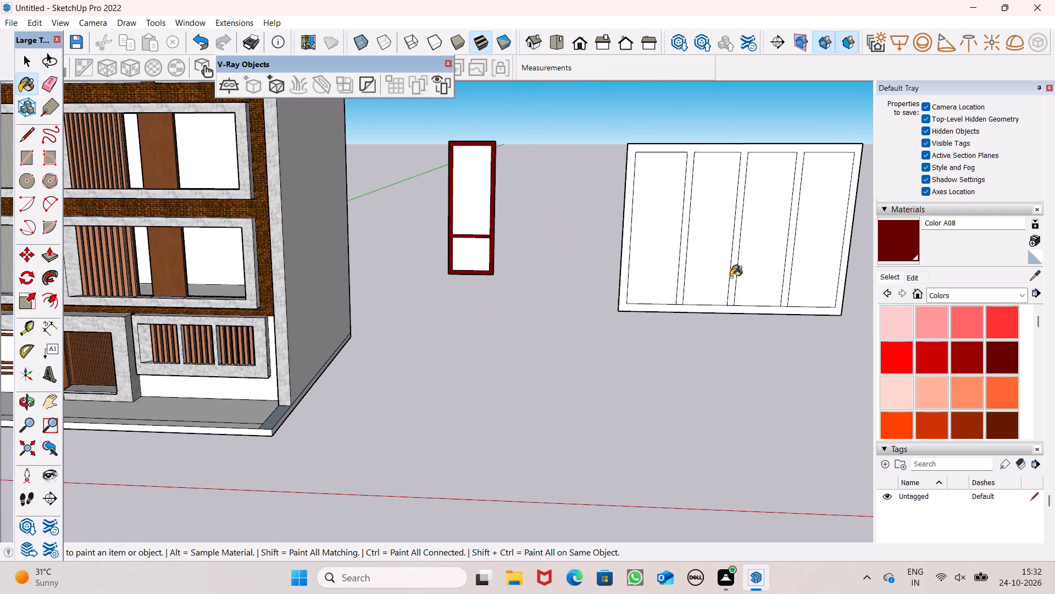
scroll(731, 278, "up", 5)
left_click(648, 315)
scroll(579, 313, "down", 5)
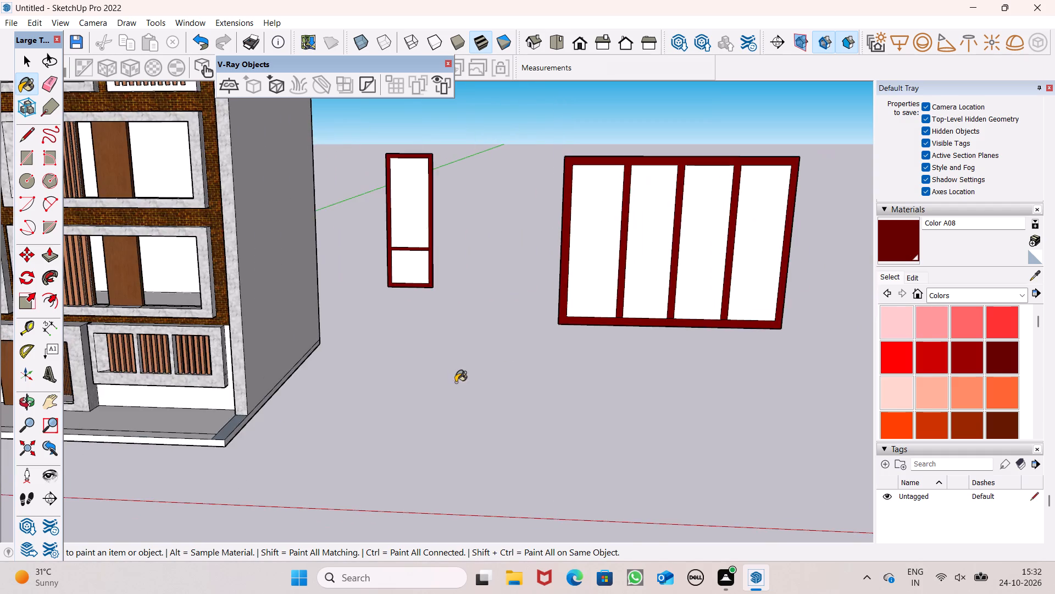
Paint the back side of the frames and dividers of all three panels with Color A08.
scroll(457, 341, "down", 5)
scroll(465, 289, "down", 4)
scroll(626, 298, "down", 3)
middle_click_drag(637, 324, 255, 360)
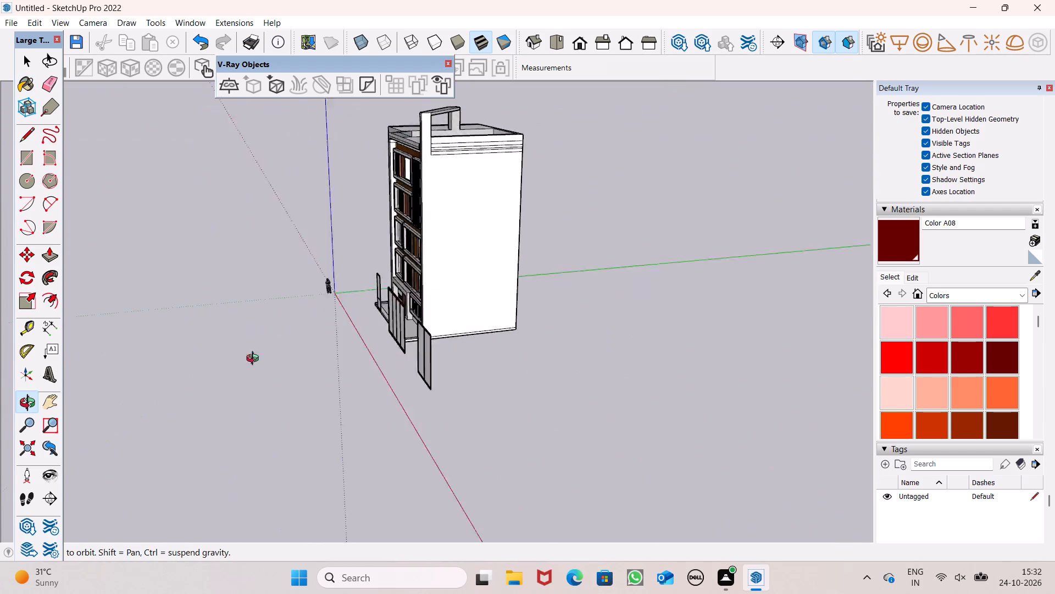
middle_click_drag(255, 360, 9, 369)
scroll(224, 300, "up", 19)
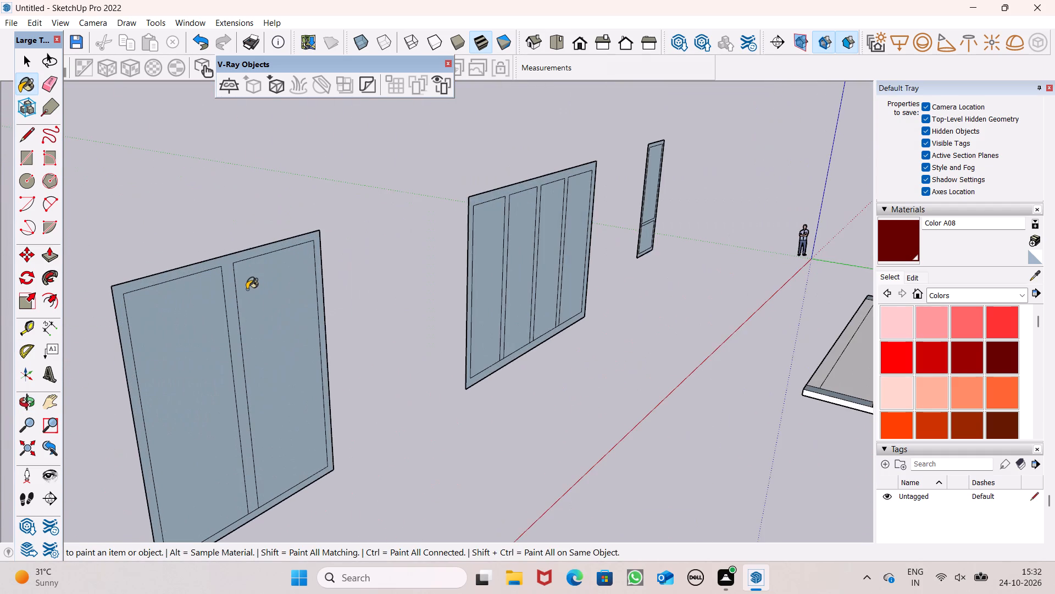
left_click(231, 293)
scroll(525, 283, "up", 5)
left_click(519, 292)
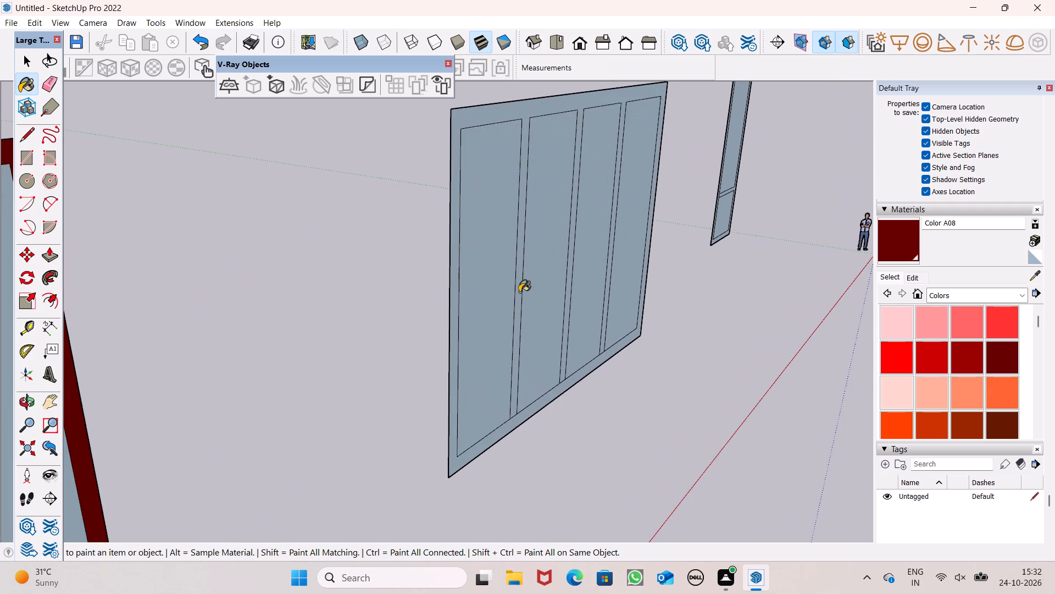
scroll(382, 263, "down", 5)
scroll(544, 240, "up", 5)
scroll(599, 219, "up", 6)
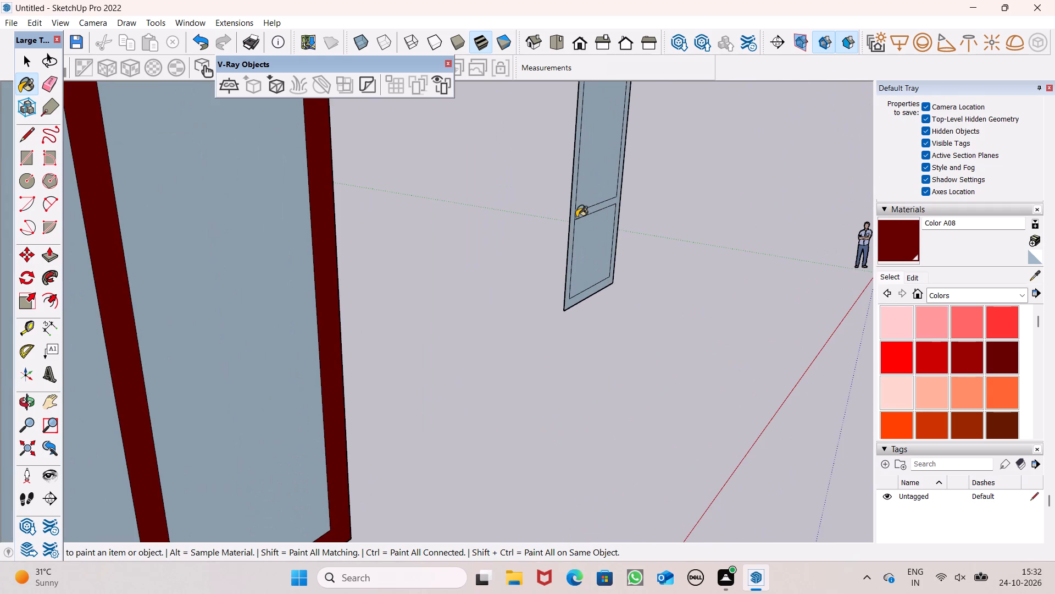
left_click(576, 217)
Change Color A08 to brown by setting its green value to 48.
scroll(559, 230, "down", 11)
middle_click_drag(435, 323, 670, 376)
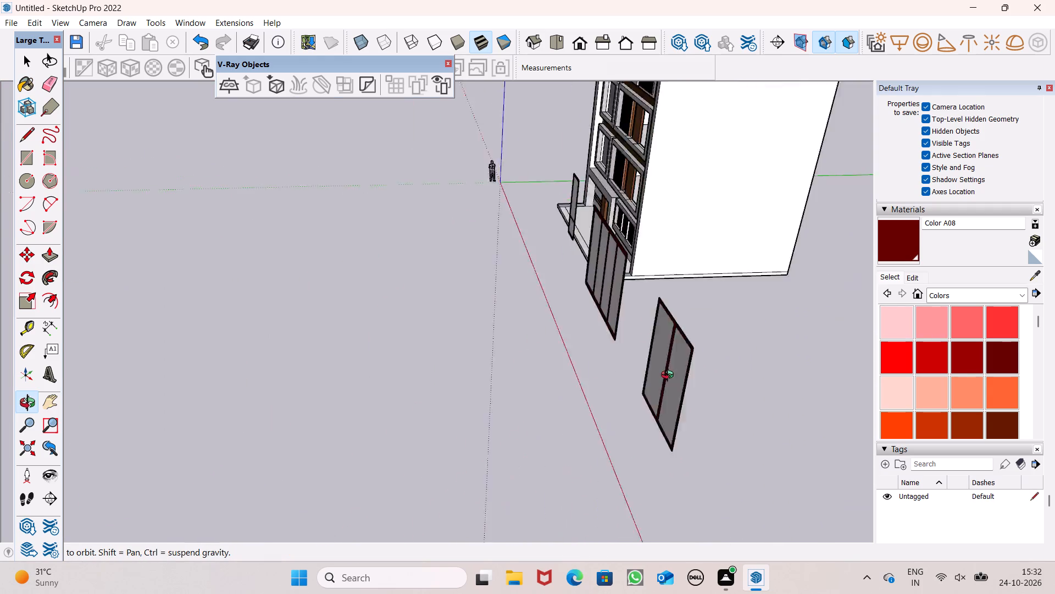
middle_click_drag(670, 376, 781, 365)
scroll(485, 342, "down", 3)
middle_click_drag(484, 343, 624, 333)
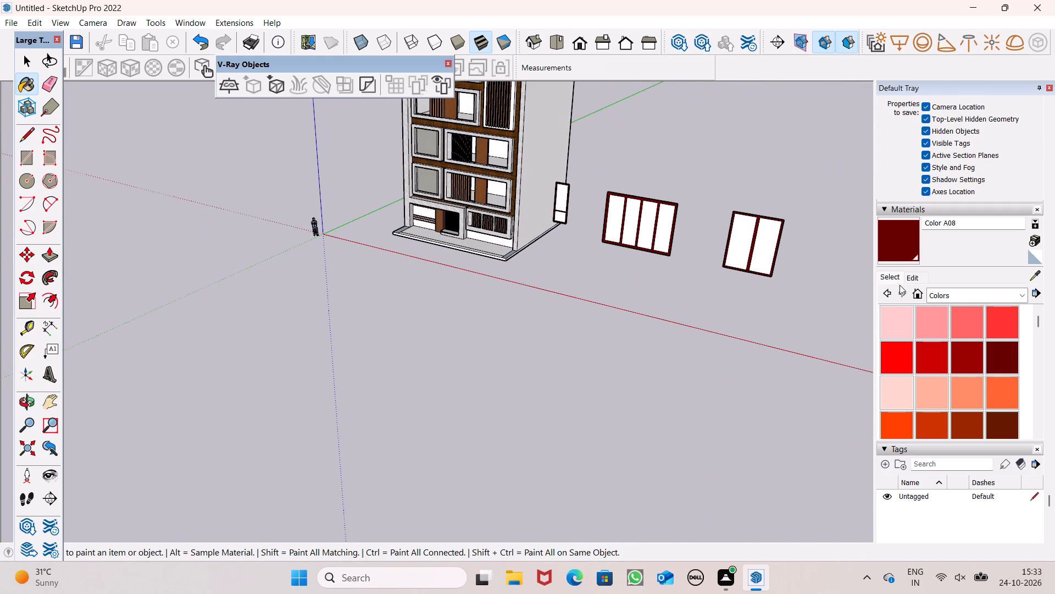
left_click(907, 278)
scroll(960, 342, "up", 1)
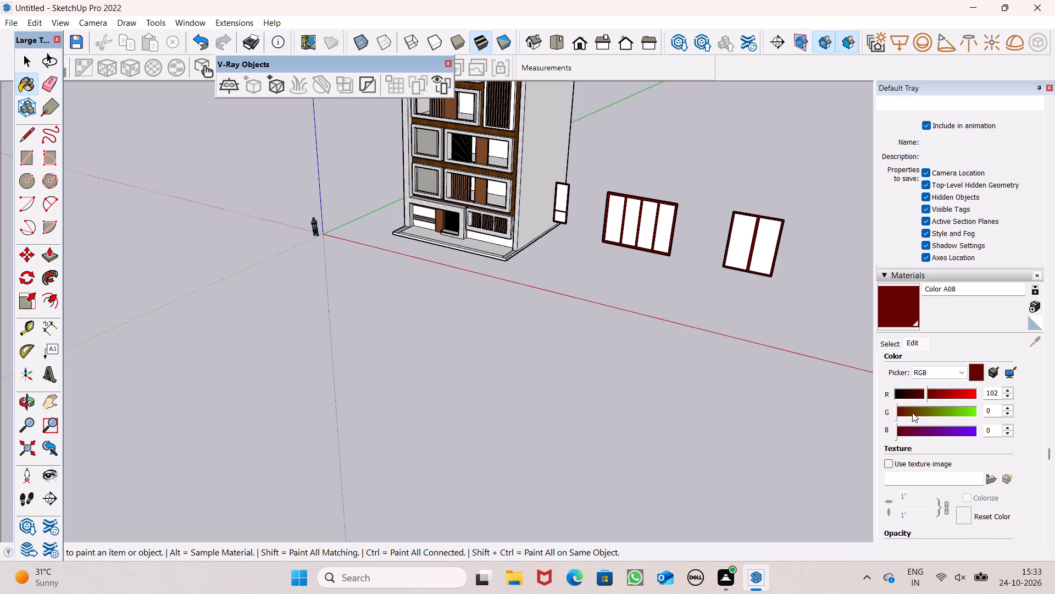
left_click(912, 412)
Paint the four panes of the wide panel with Translucent Glass Gray from the Glass and Mirrors library.
scroll(622, 252, "up", 7)
scroll(482, 246, "down", 5)
middle_click_drag(470, 309, 560, 286)
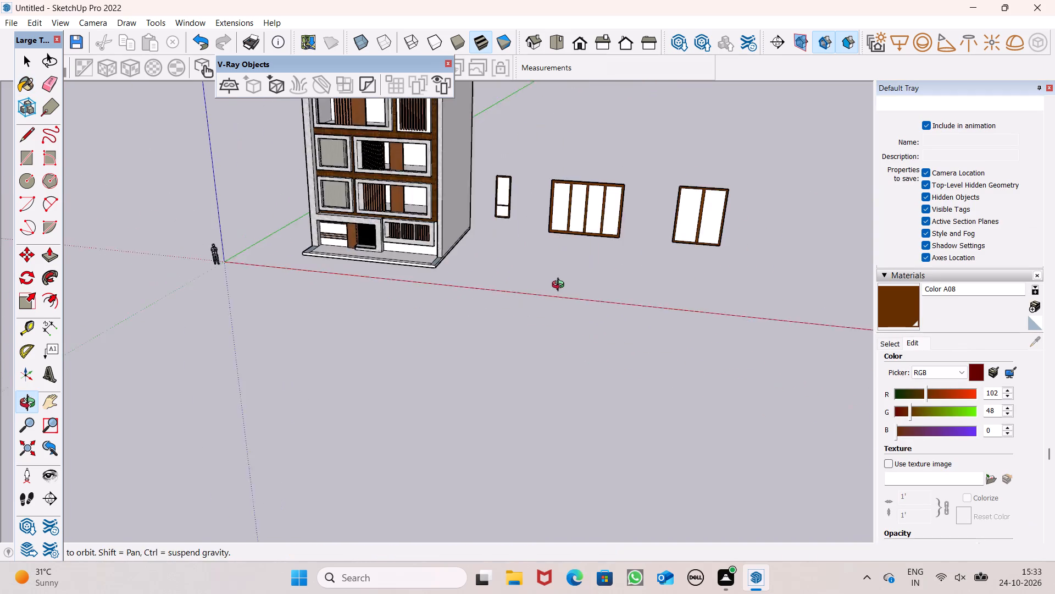
middle_click_drag(560, 286, 572, 271)
scroll(592, 158, "up", 7)
scroll(630, 238, "up", 6)
scroll(638, 213, "down", 2)
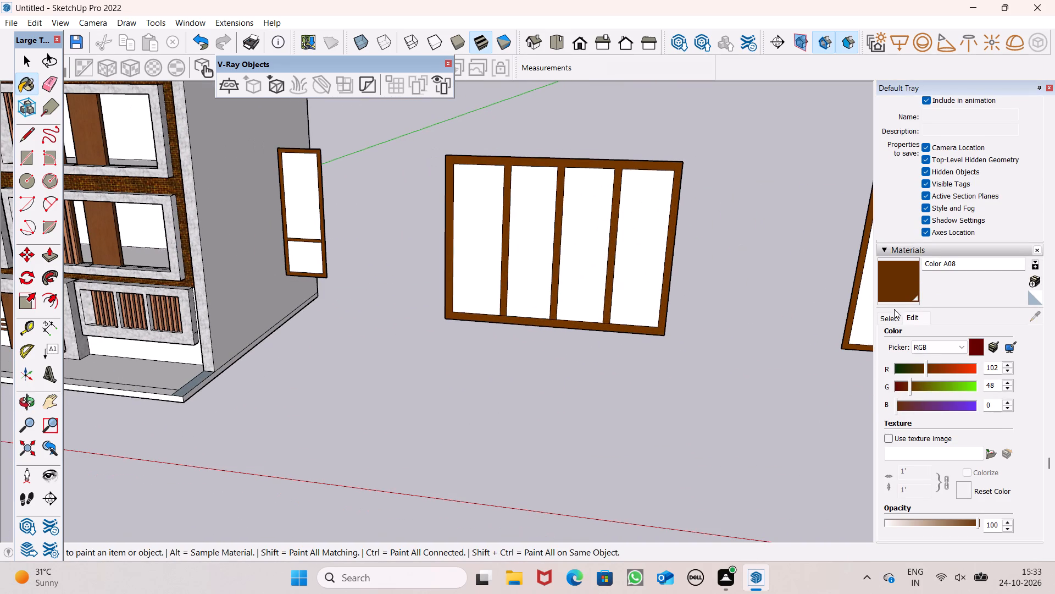
left_click(881, 325)
left_click(891, 324)
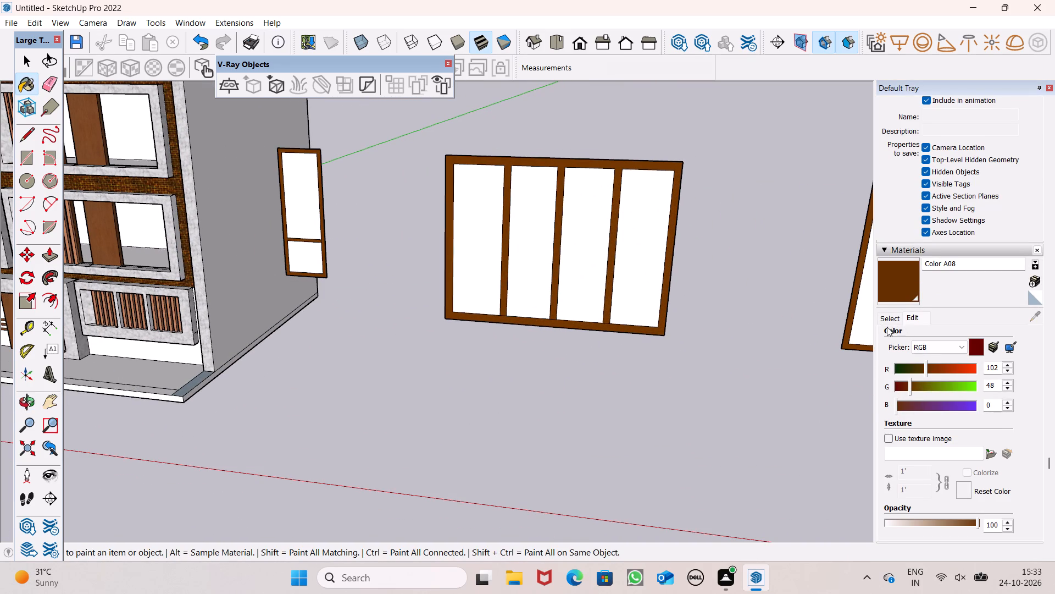
left_click(885, 324)
left_click(887, 318)
left_click(953, 337)
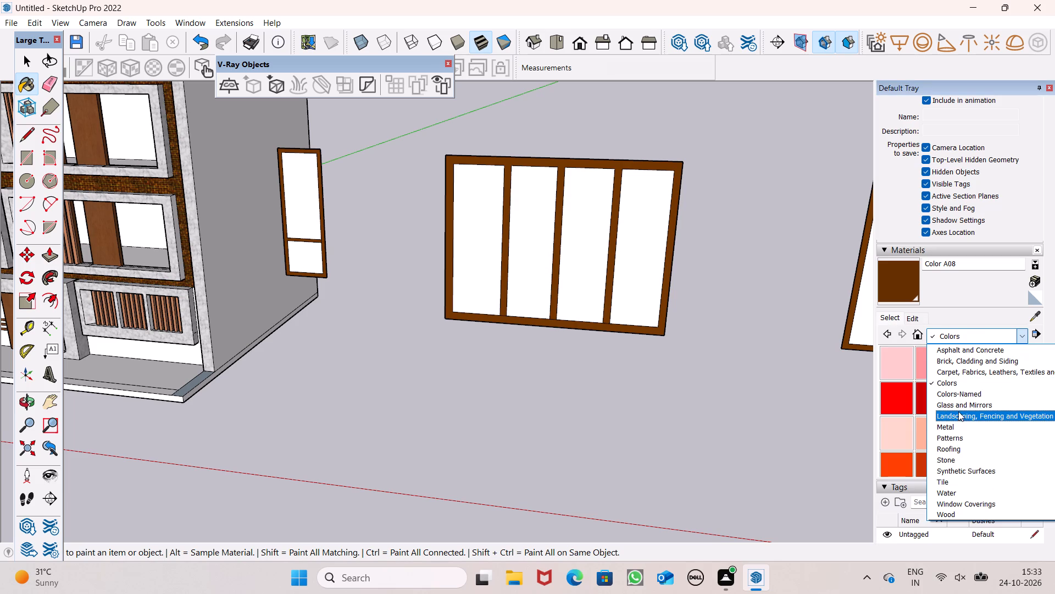
left_click(959, 406)
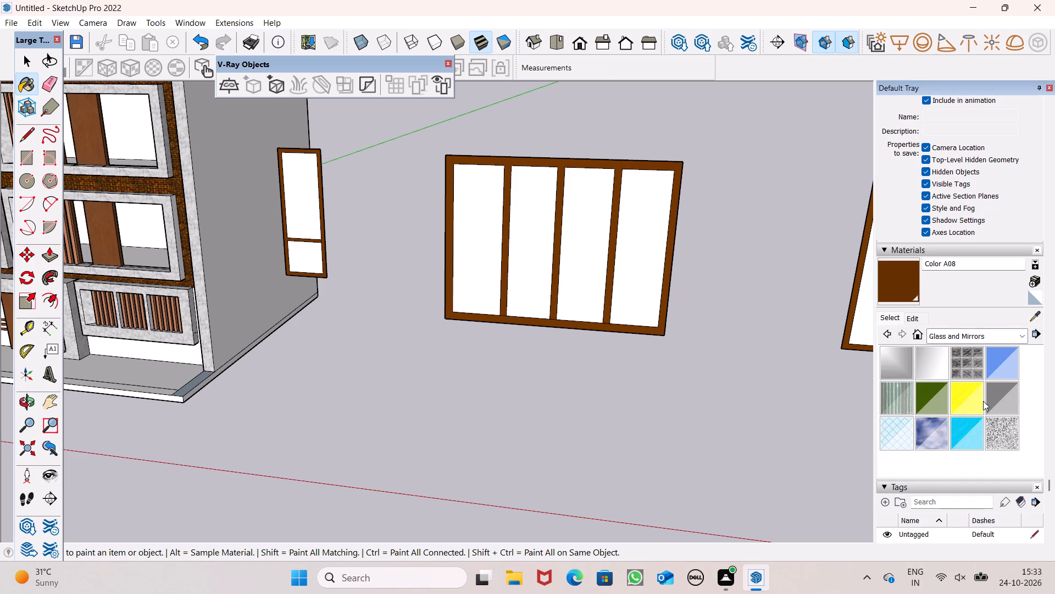
left_click(1007, 403)
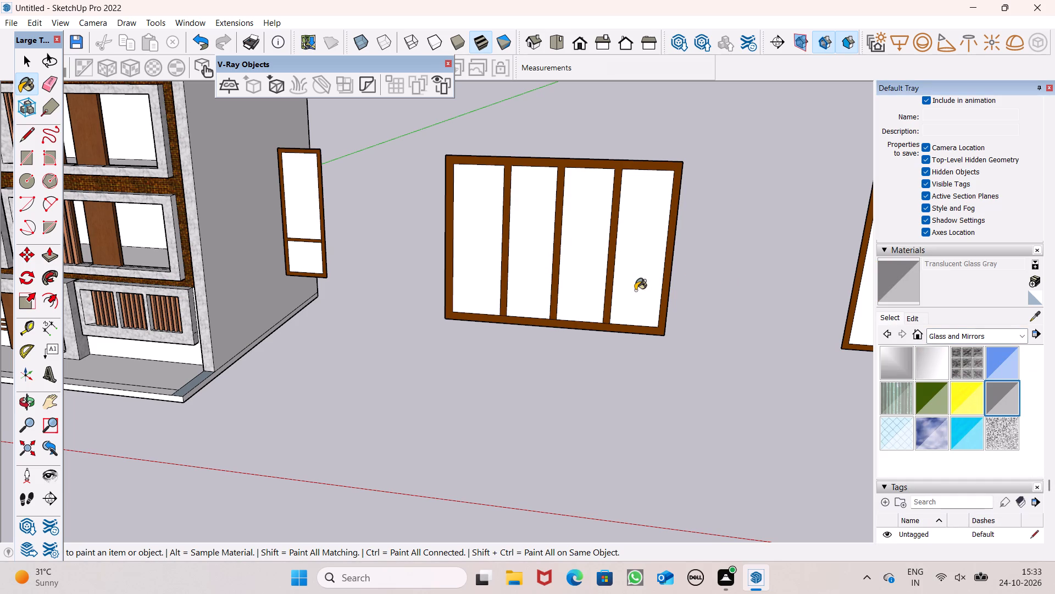
left_click_drag(635, 289, 629, 292)
left_click(584, 304)
left_click(527, 295)
left_click_drag(486, 289, 480, 287)
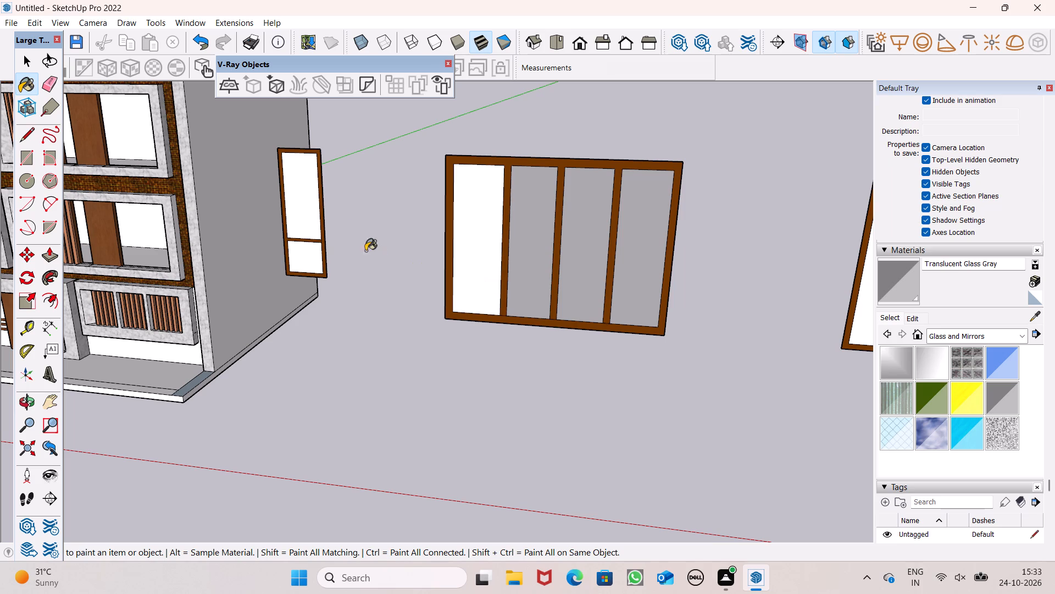
Paint both panes of the narrow panel and both panes of the two-pane panel with Translucent Glass Gray.
left_click(294, 202)
left_click(304, 256)
scroll(258, 257, "down", 4)
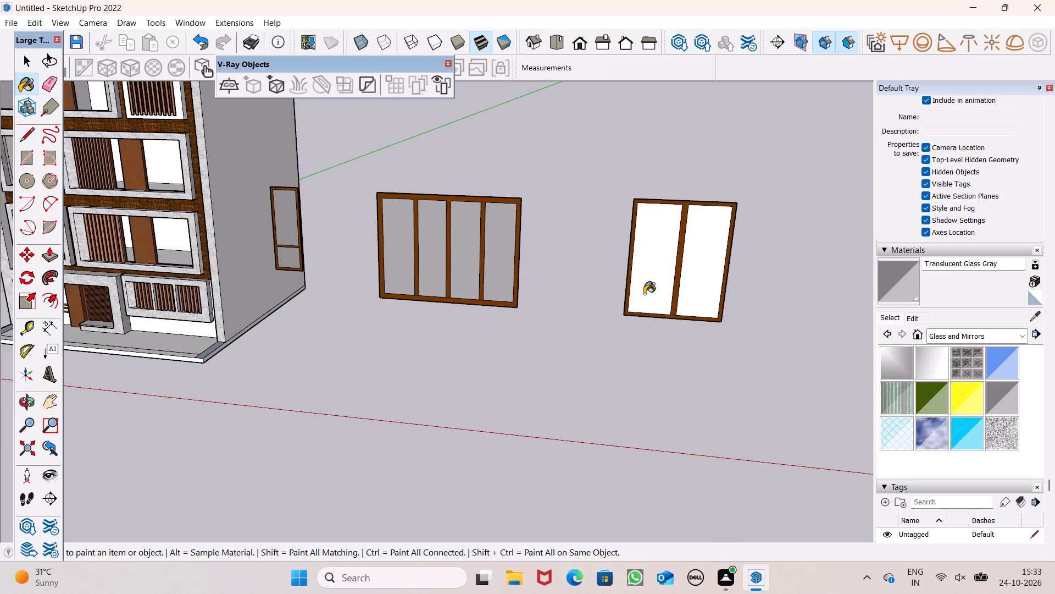
left_click(646, 294)
left_click(602, 280)
key("space")
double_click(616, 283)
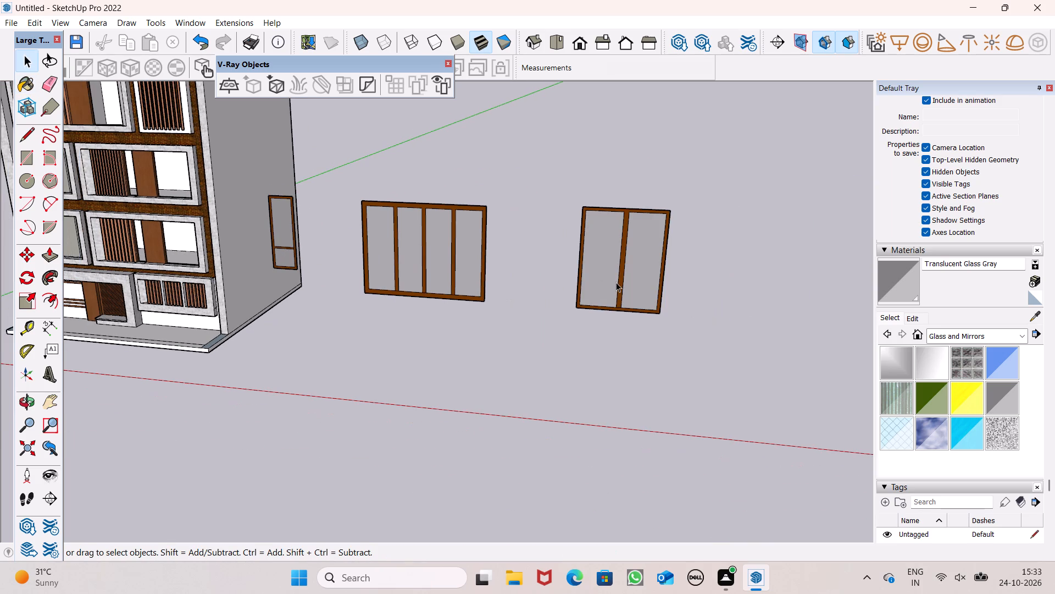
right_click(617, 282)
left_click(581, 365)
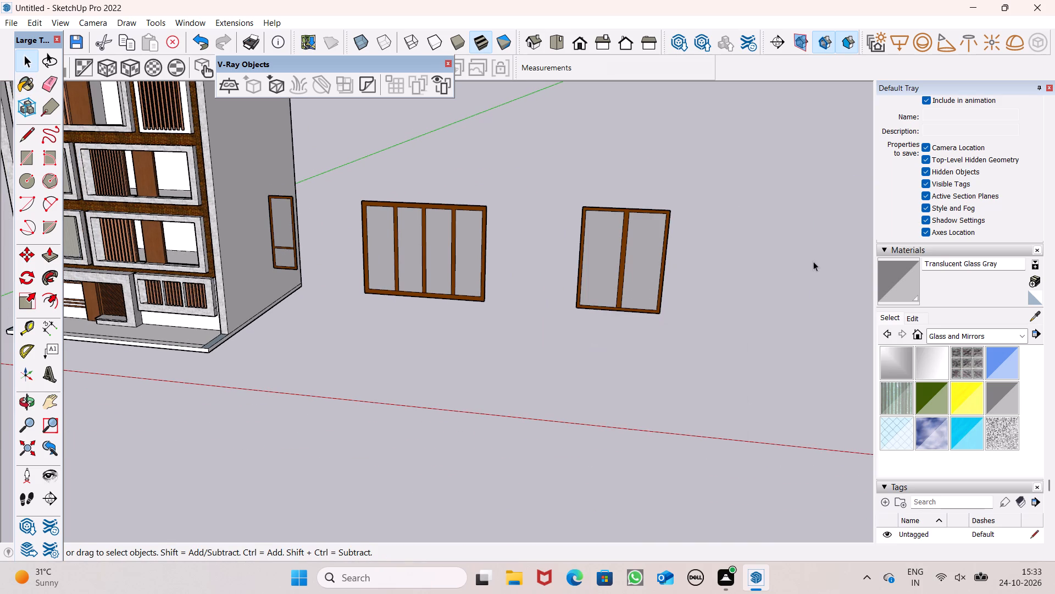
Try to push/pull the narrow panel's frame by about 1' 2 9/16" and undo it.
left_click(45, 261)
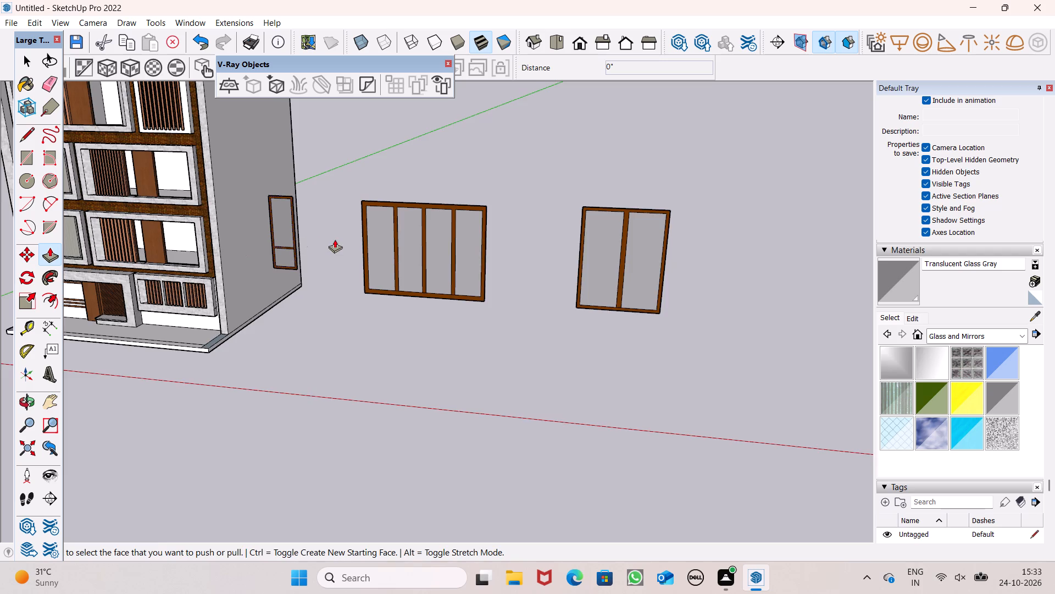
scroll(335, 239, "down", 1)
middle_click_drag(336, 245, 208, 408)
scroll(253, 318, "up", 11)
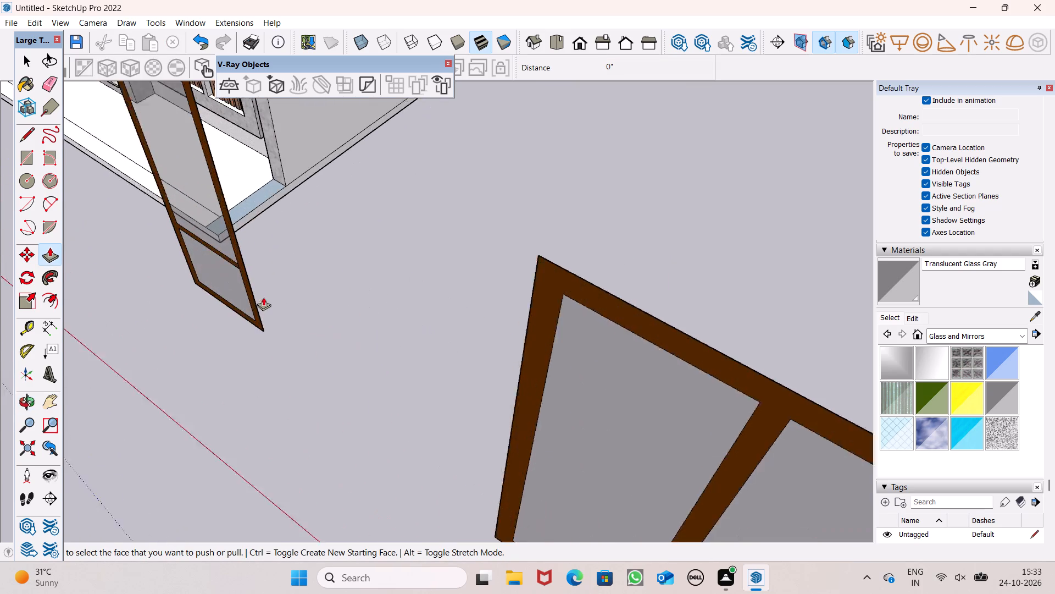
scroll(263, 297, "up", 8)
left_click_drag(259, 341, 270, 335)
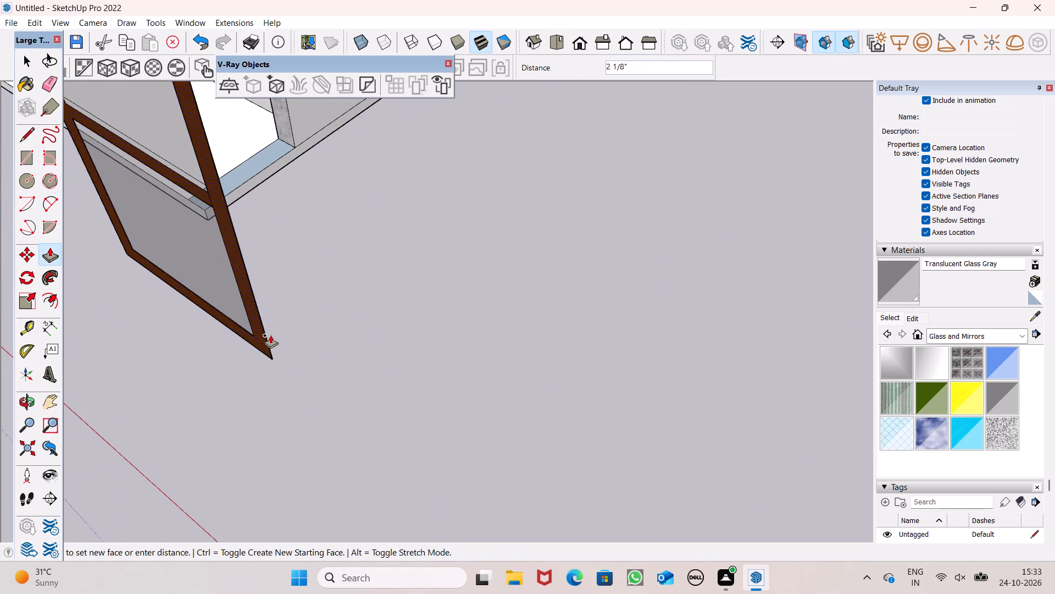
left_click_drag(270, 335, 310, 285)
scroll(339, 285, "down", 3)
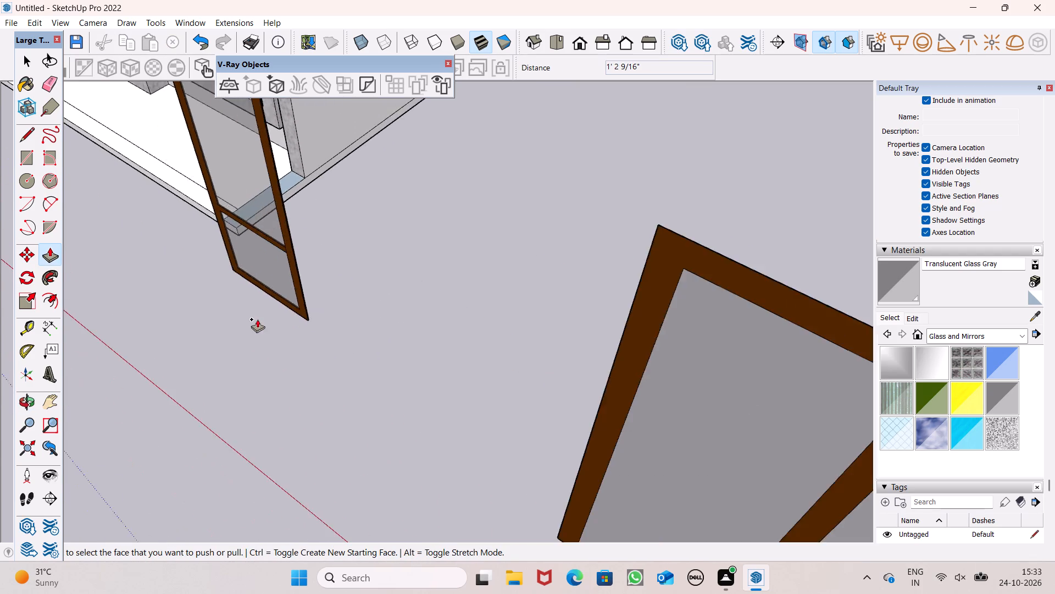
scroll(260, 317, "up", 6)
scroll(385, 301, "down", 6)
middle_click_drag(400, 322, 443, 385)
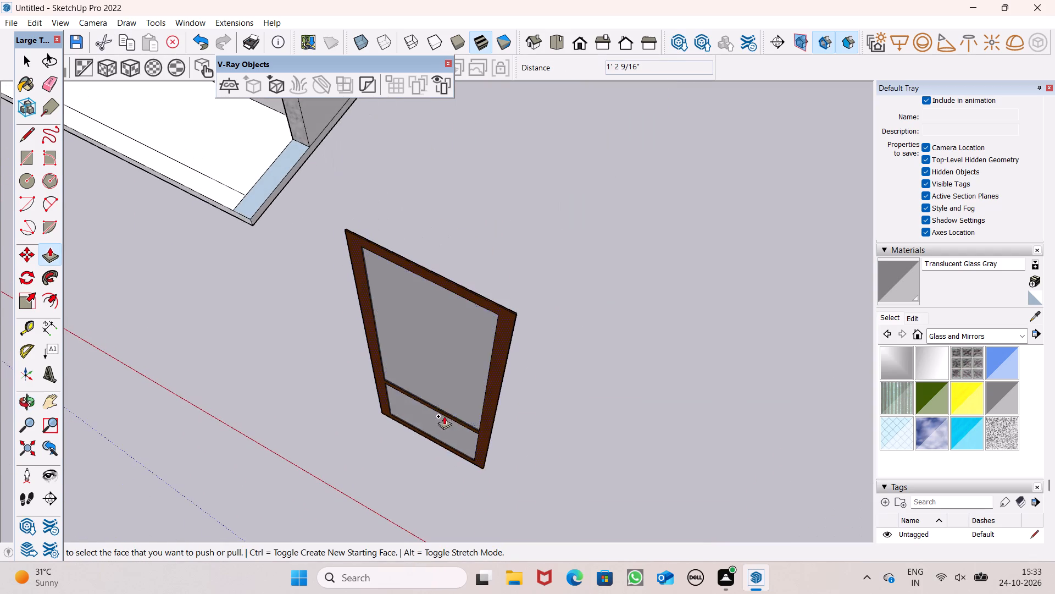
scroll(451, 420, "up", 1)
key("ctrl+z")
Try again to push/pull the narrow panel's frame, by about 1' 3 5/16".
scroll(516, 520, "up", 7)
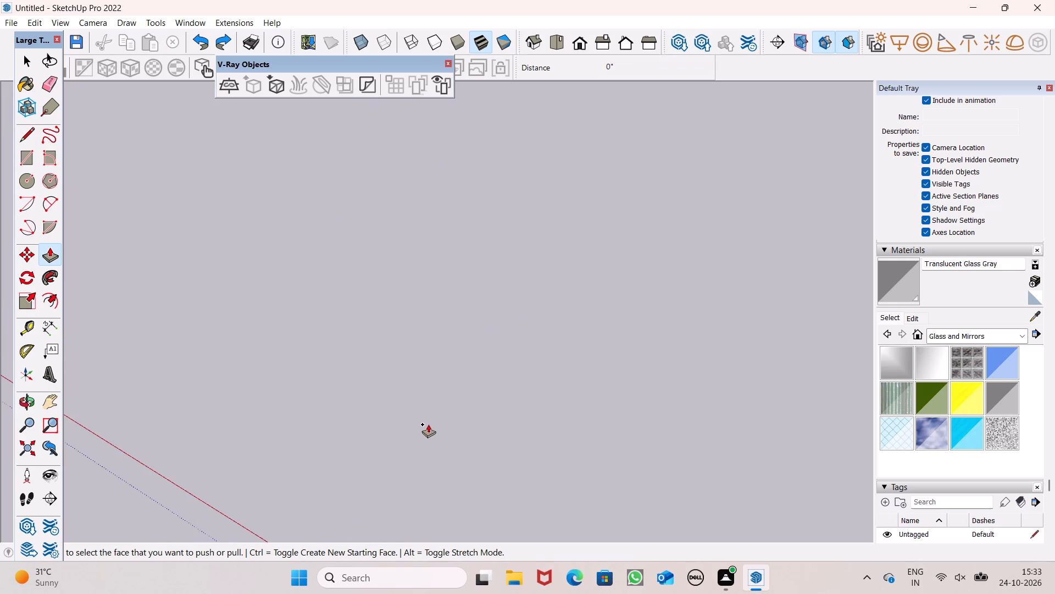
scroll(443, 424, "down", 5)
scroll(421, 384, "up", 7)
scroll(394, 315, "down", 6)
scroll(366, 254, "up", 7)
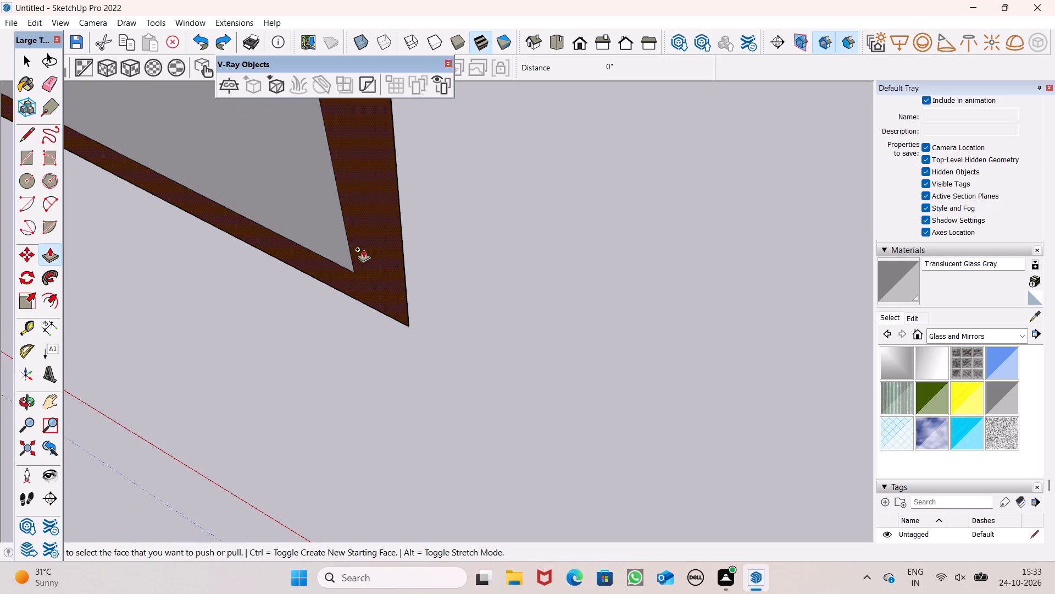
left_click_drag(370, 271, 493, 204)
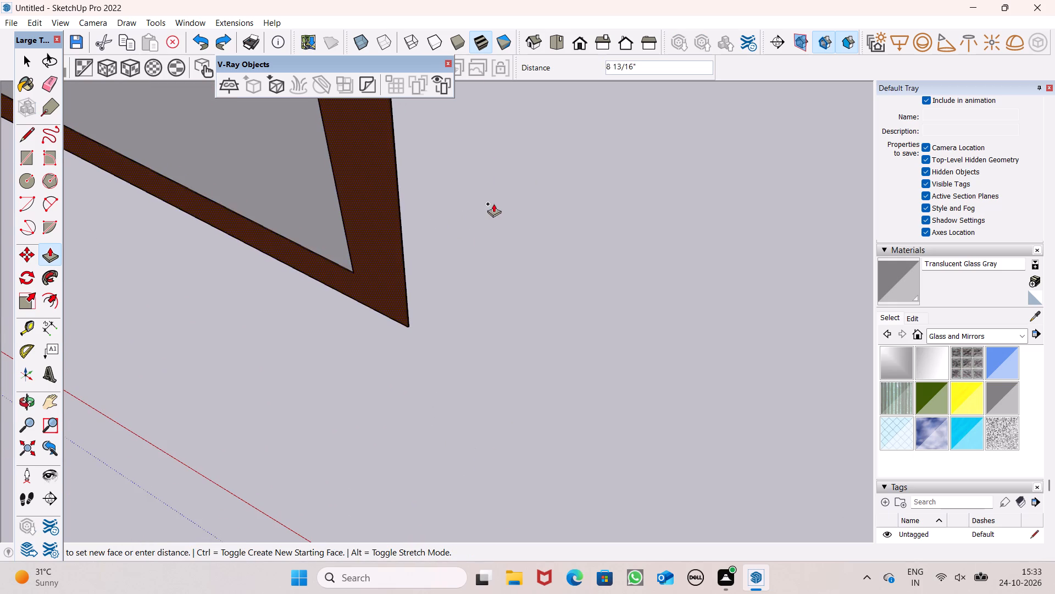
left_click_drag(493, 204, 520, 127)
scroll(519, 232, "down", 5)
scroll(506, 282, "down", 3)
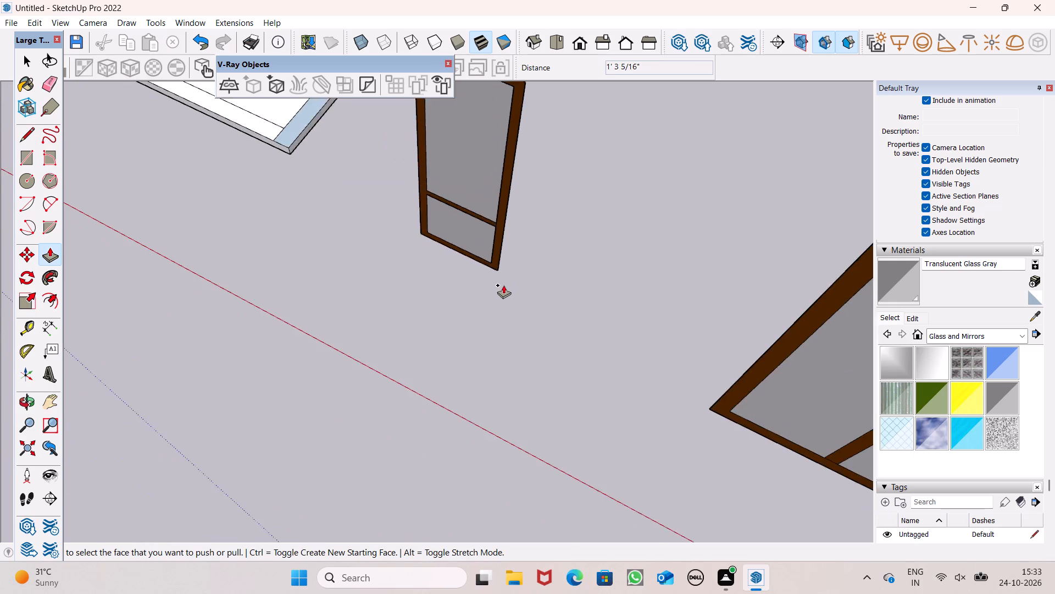
Push/pull the narrow panel's frame and divider to a depth of 4" from its opposite side.
middle_click_drag(503, 290, 0, 307)
scroll(446, 380, "up", 7)
scroll(373, 271, "up", 3)
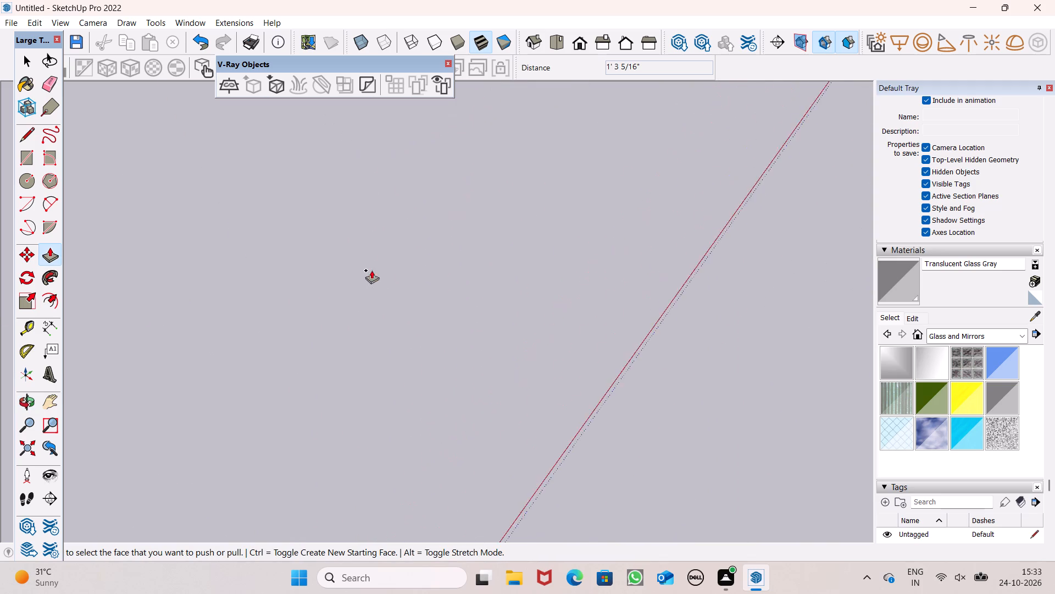
scroll(371, 270, "up", 2)
scroll(259, 289, "down", 11)
left_click_drag(232, 288, 240, 294)
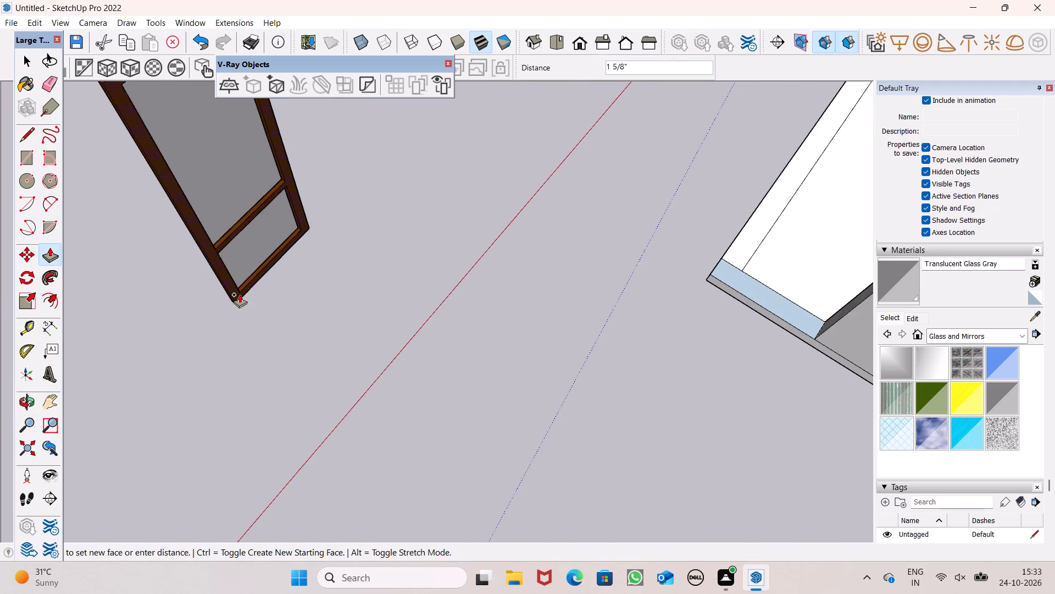
left_click_drag(240, 294, 247, 298)
type("4\"")
key("Return")
scroll(377, 234, "down", 5)
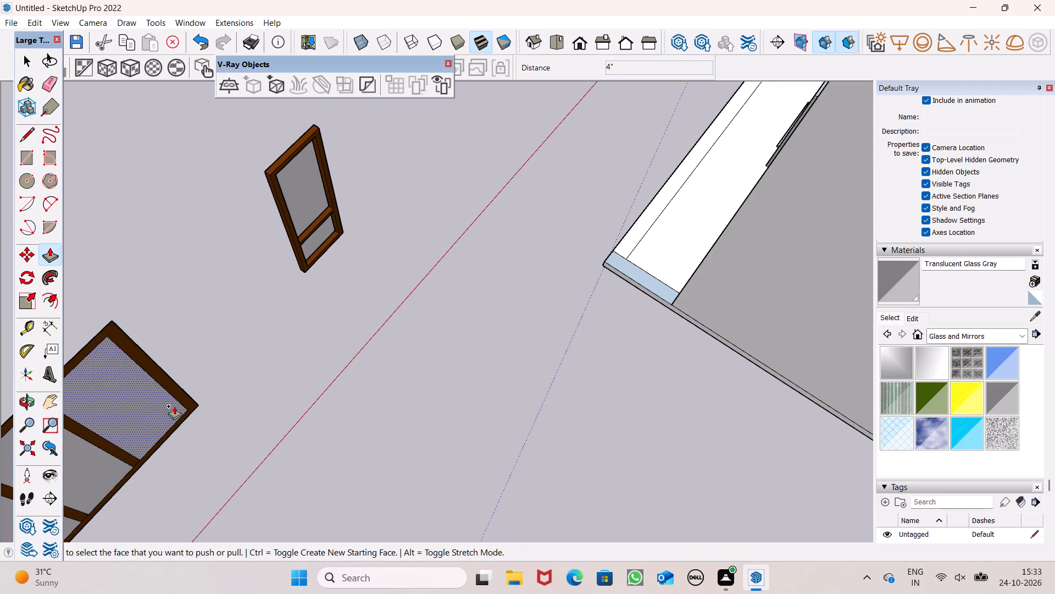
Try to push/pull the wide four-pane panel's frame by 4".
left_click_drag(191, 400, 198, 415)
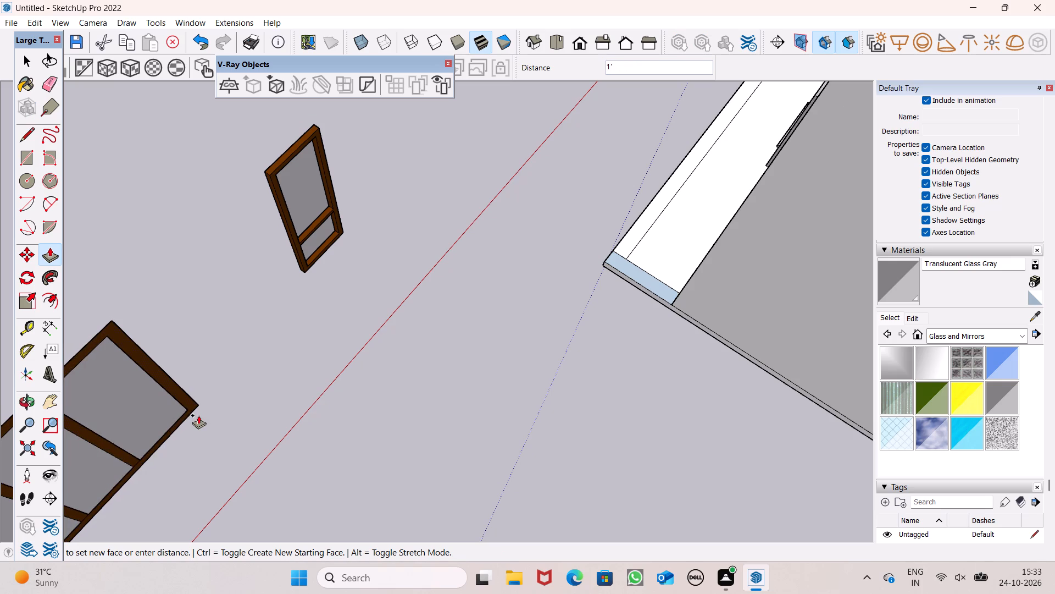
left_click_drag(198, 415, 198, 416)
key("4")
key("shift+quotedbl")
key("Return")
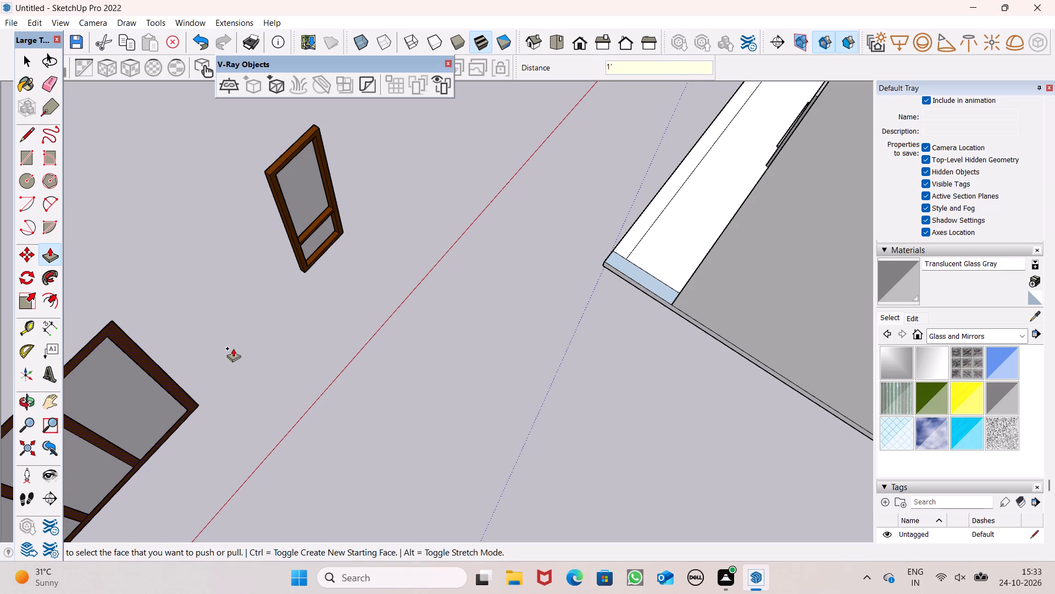
Push/pull the wide four-pane panel's frame and dividers out to a depth of 4".
scroll(235, 345, "down", 10)
middle_click_drag(221, 451, 597, 279)
scroll(431, 346, "down", 2)
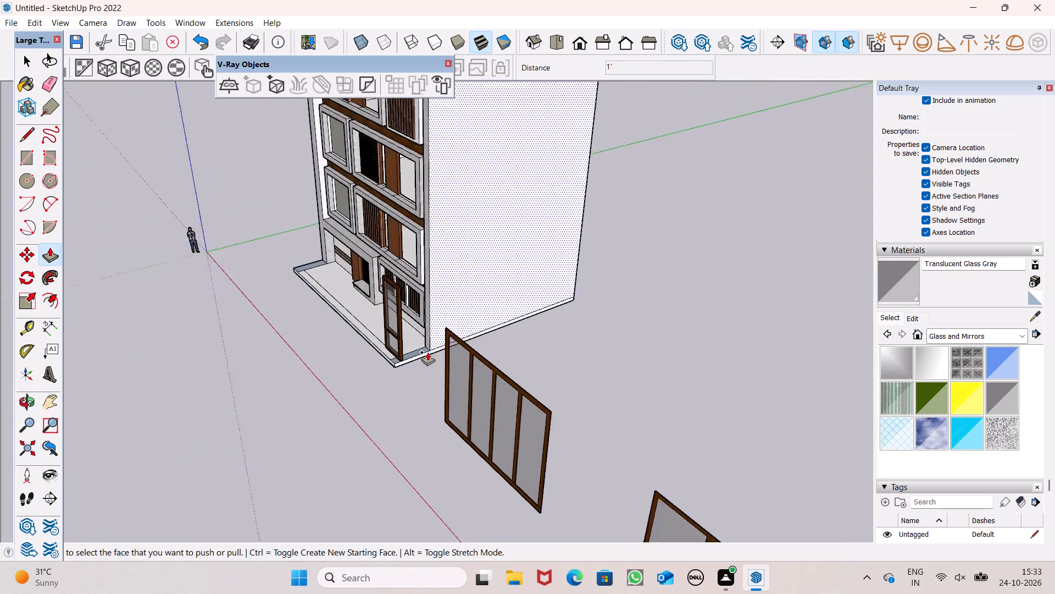
scroll(427, 352, "down", 2)
middle_click_drag(519, 498, 262, 506)
scroll(254, 441, "up", 6)
scroll(241, 358, "up", 8)
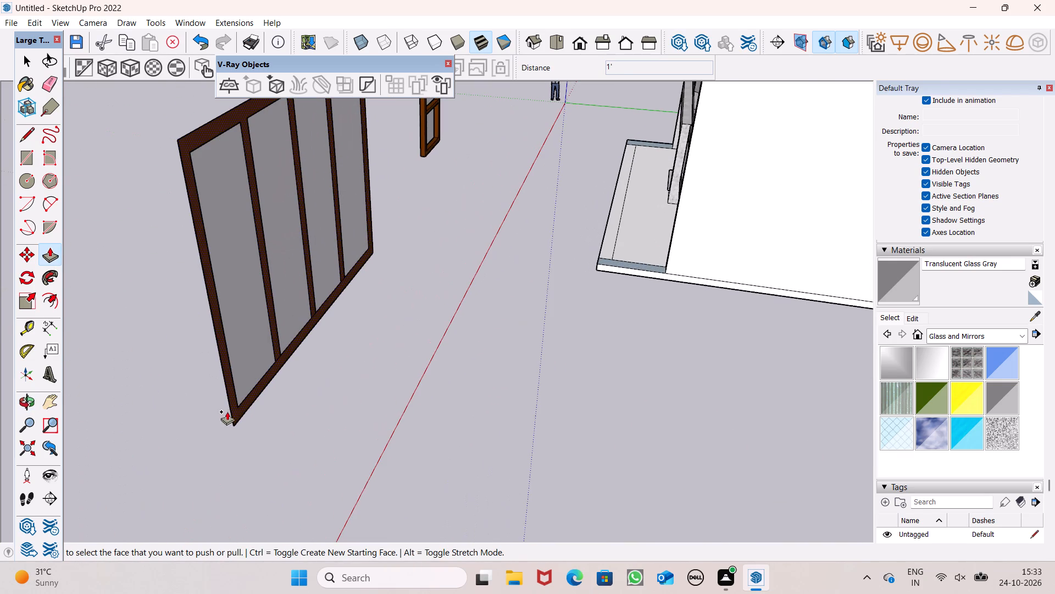
left_click_drag(236, 408, 247, 403)
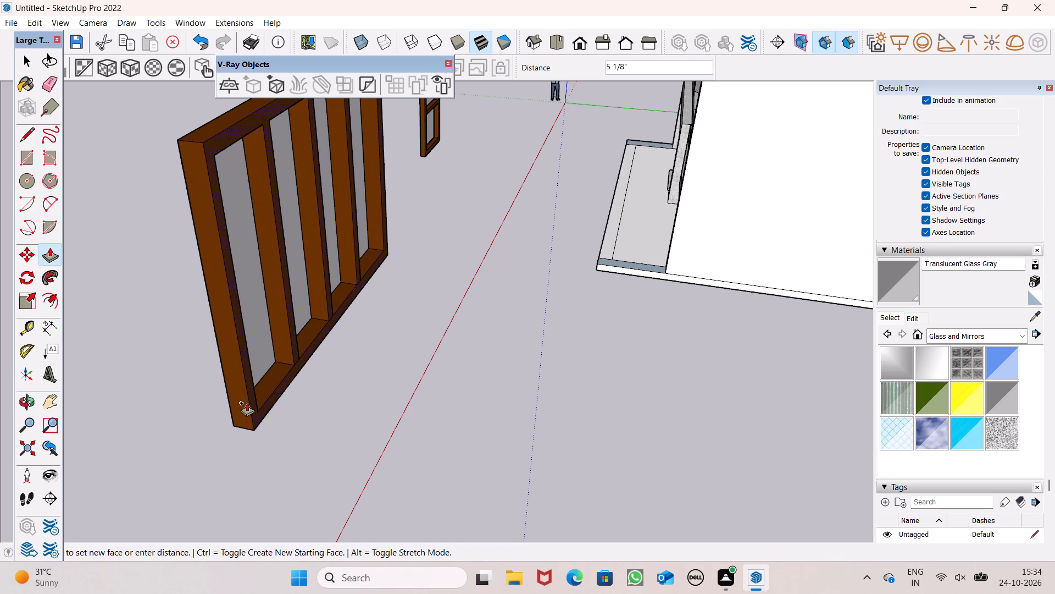
left_click_drag(247, 403, 248, 398)
key("4")
key("shift+quotedbl")
key("Return")
scroll(324, 317, "down", 5)
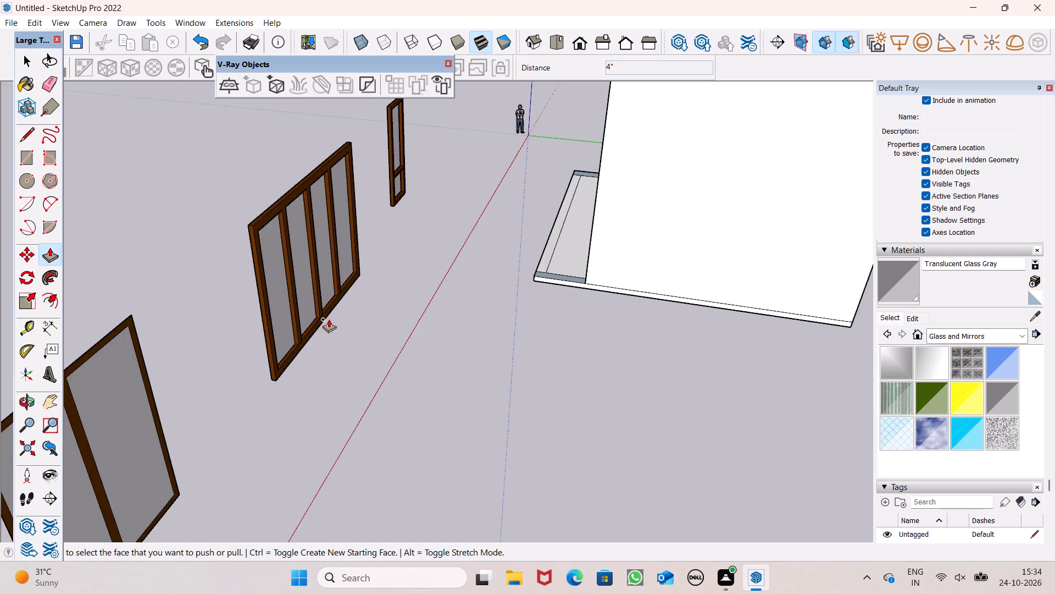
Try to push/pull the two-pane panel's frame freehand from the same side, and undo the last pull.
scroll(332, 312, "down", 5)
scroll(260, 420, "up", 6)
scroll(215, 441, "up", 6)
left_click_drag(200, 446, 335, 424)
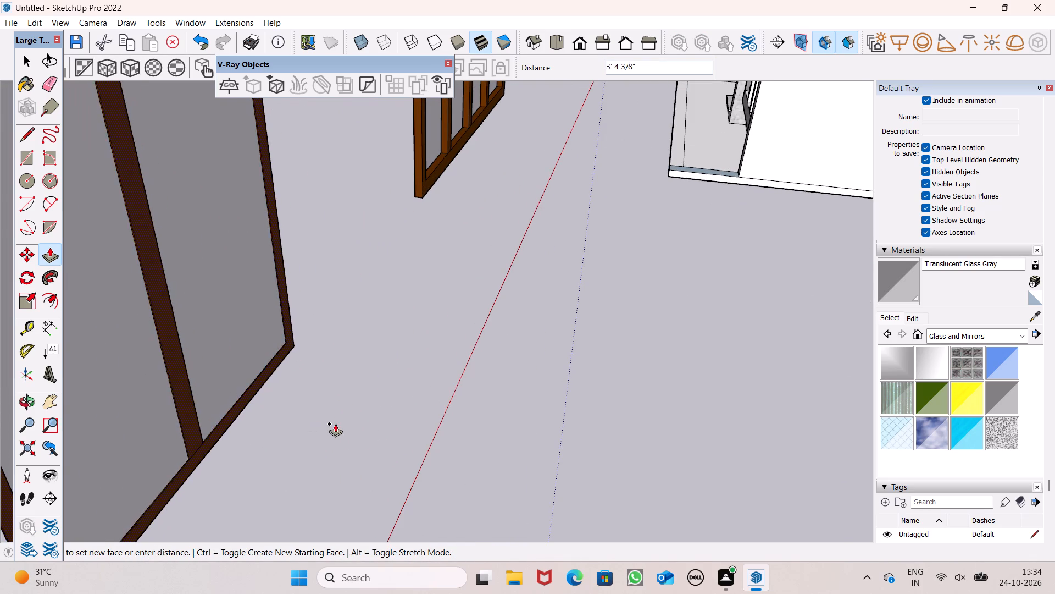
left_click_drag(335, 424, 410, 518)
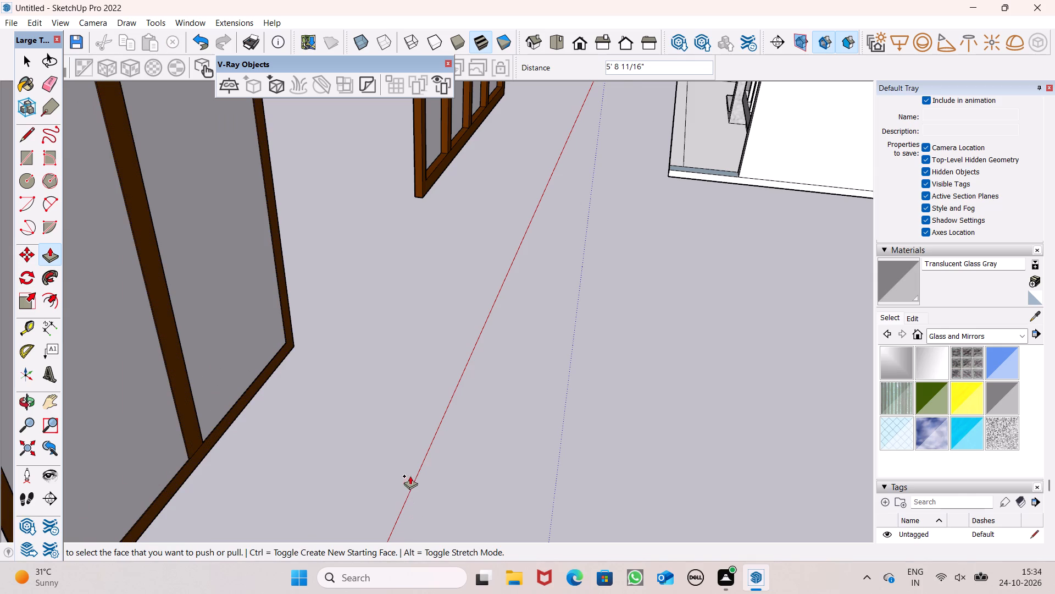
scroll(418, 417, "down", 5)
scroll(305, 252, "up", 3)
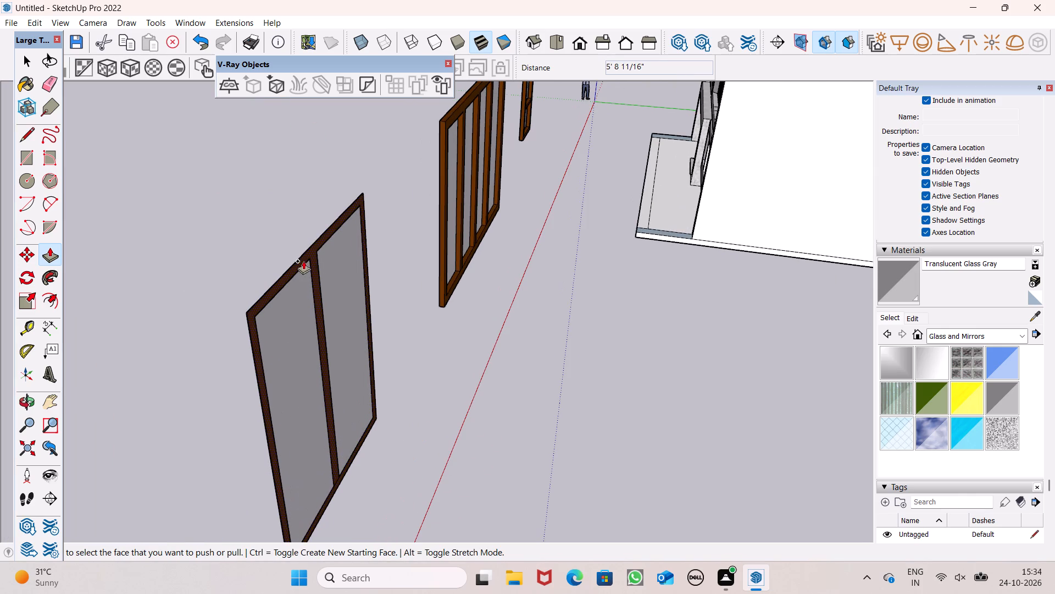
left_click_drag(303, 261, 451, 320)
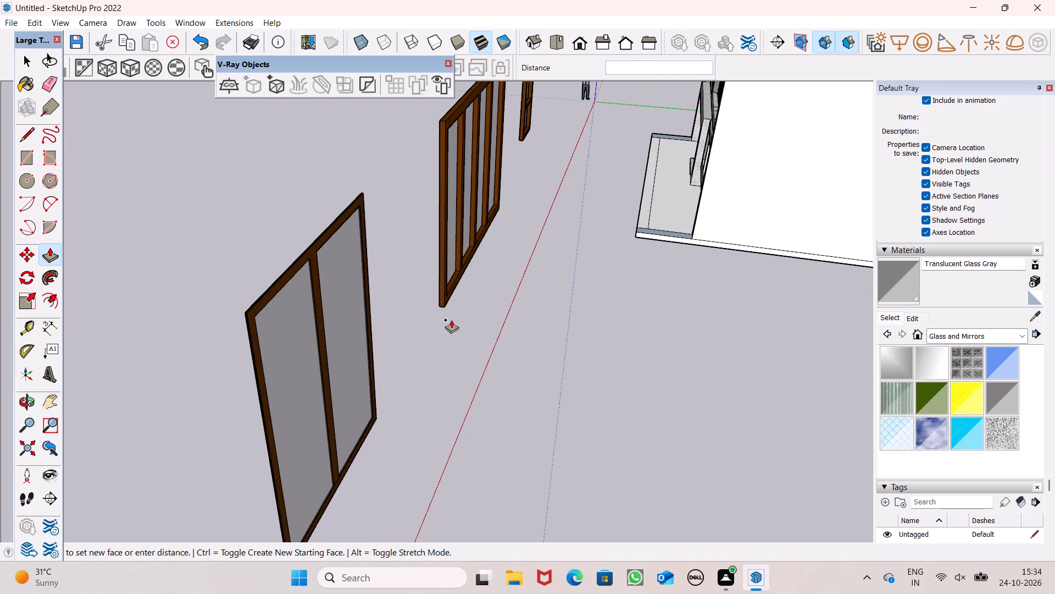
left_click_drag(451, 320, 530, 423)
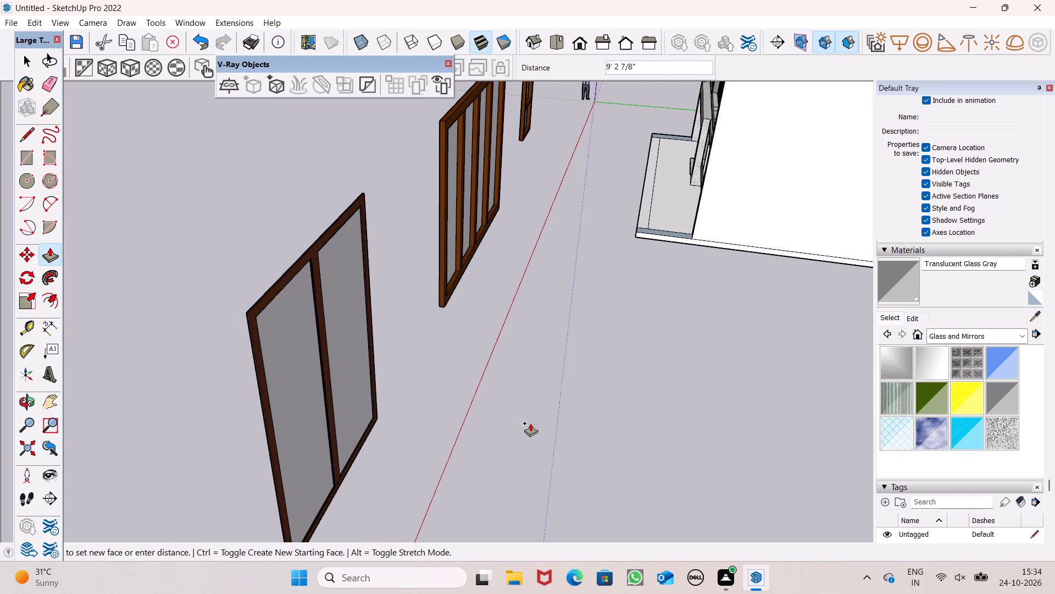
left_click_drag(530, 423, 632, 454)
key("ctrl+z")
Push/pull the two-pane panel's frame and divider to a depth of 4".
scroll(453, 421, "down", 2, "ctrl")
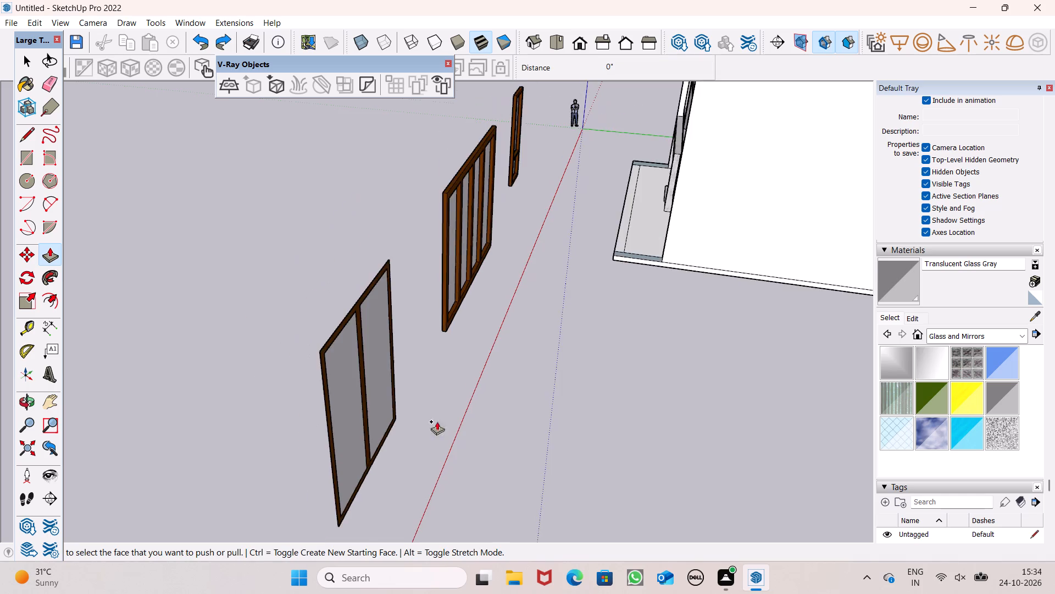
middle_click_drag(366, 452, 634, 419)
scroll(698, 442, "up", 5)
left_click_drag(669, 429, 678, 424)
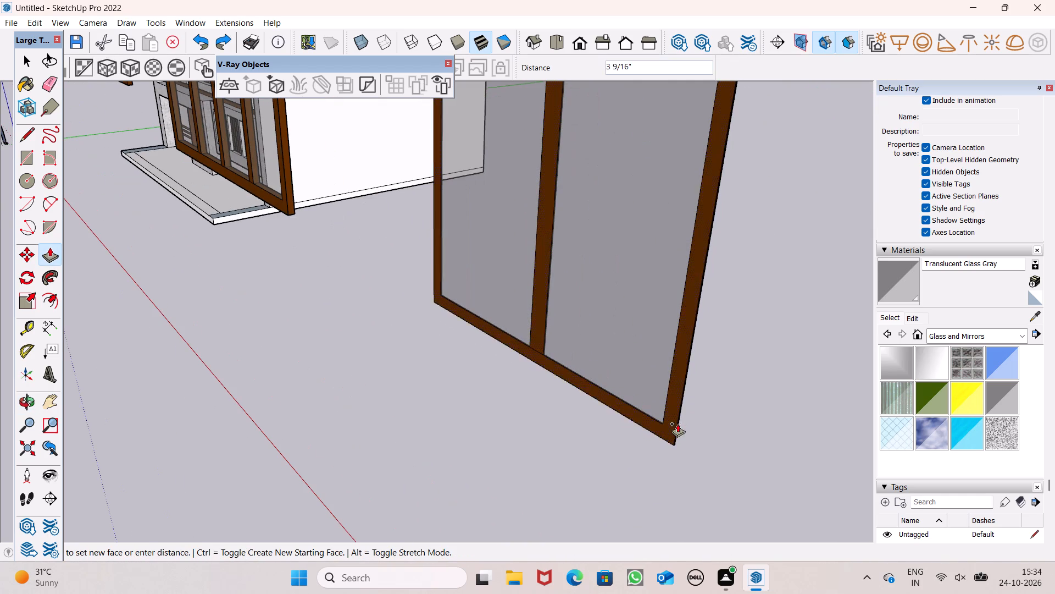
left_click_drag(678, 424, 680, 437)
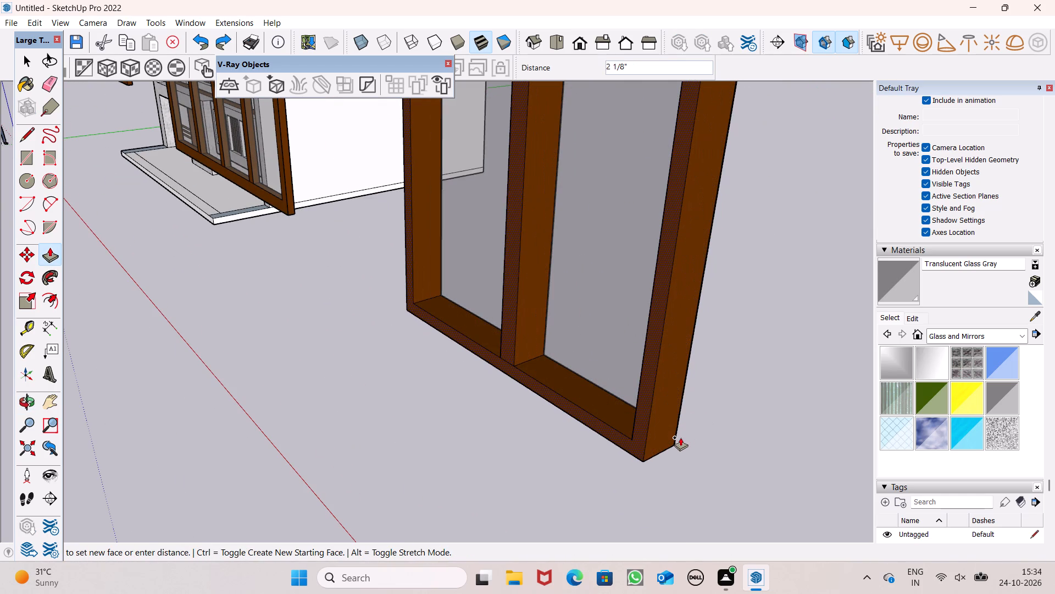
left_click_drag(680, 437, 678, 435)
key("4")
key("shift+quotedbl")
key("Return")
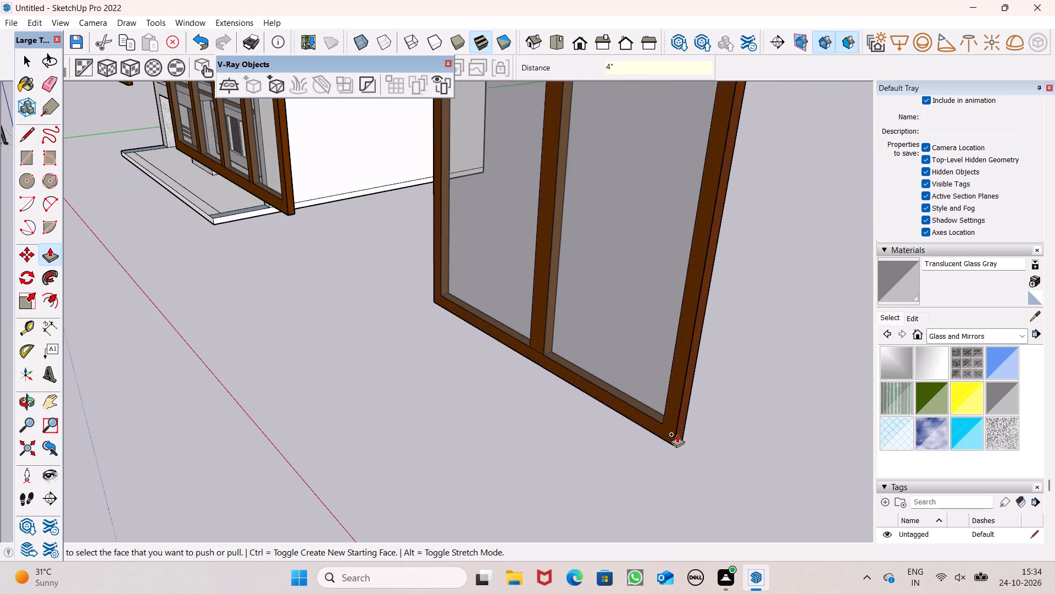
key("space")
Make a group from all the connected geometry of the two-pane panel.
scroll(637, 366, "down", 10)
middle_click_drag(602, 371, 721, 366)
triple_click(671, 301)
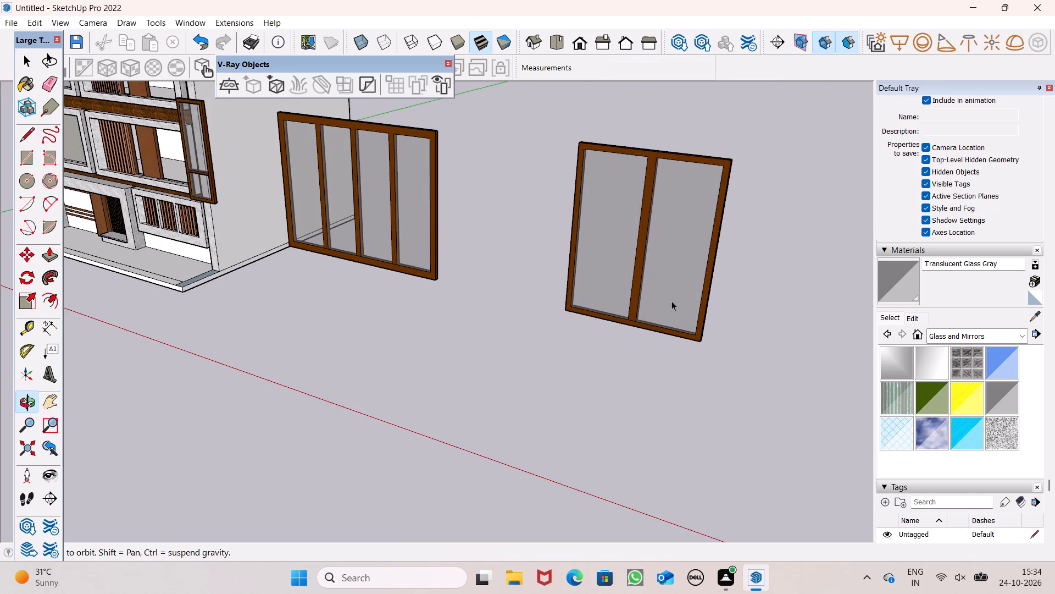
left_click(671, 301)
right_click(672, 292)
left_click(704, 403)
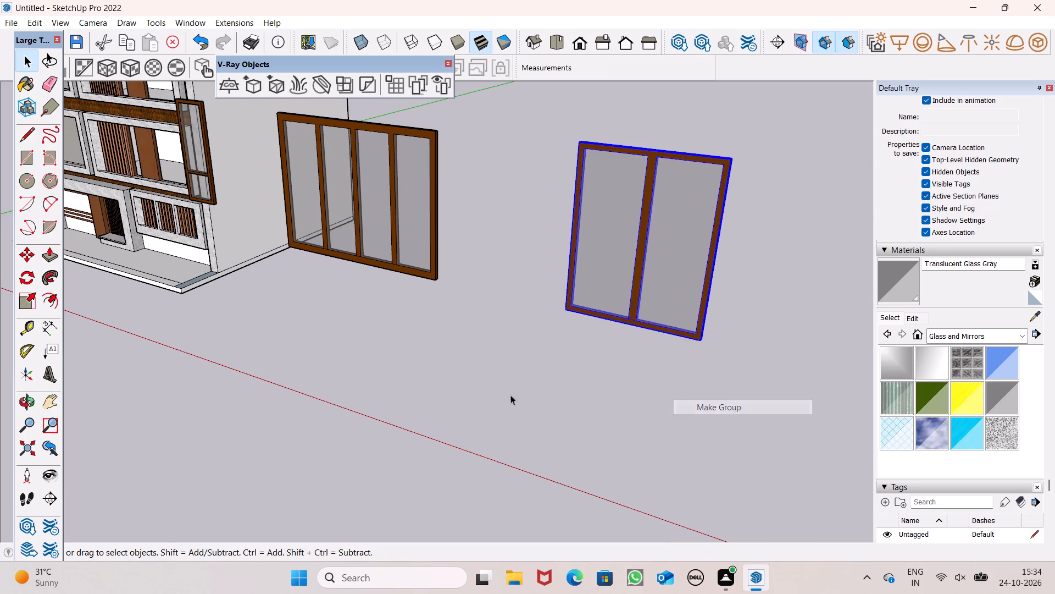
Make a group from all the connected geometry of the wide four-pane panel.
triple_click(403, 260)
left_click(403, 260)
right_click(403, 260)
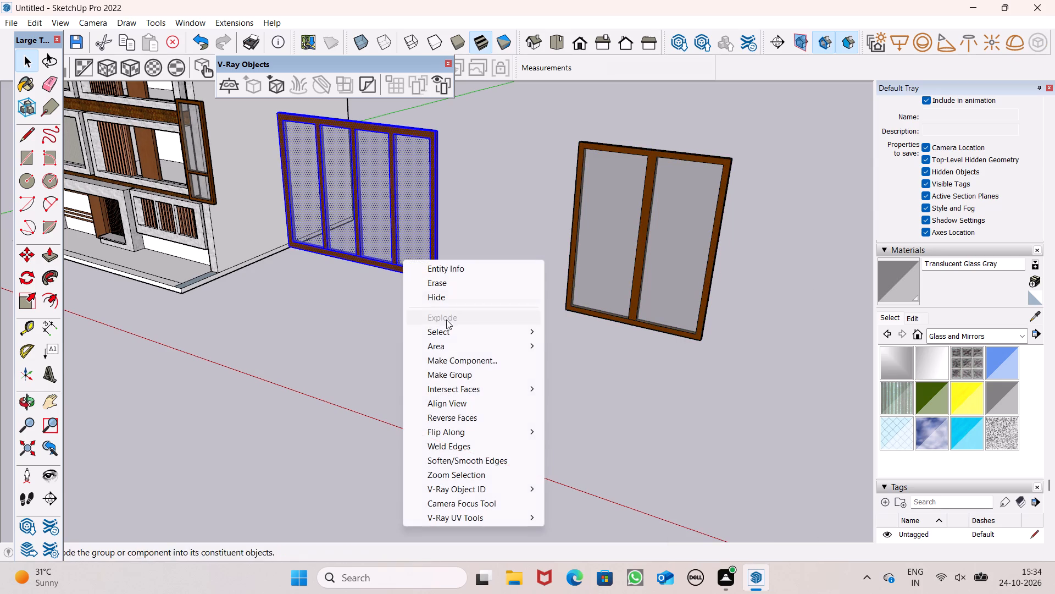
left_click(439, 384)
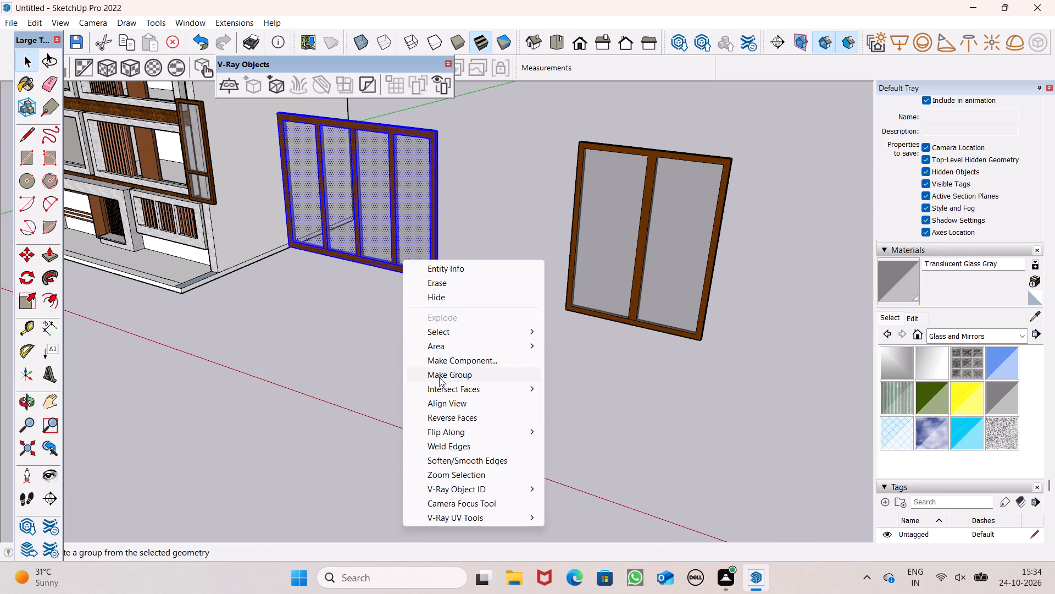
left_click(439, 377)
Make a group from all the connected geometry of the narrow panel beside the building.
scroll(332, 324, "down", 1)
left_click(324, 323)
scroll(315, 327, "down", 4)
middle_click_drag(315, 326, 444, 310)
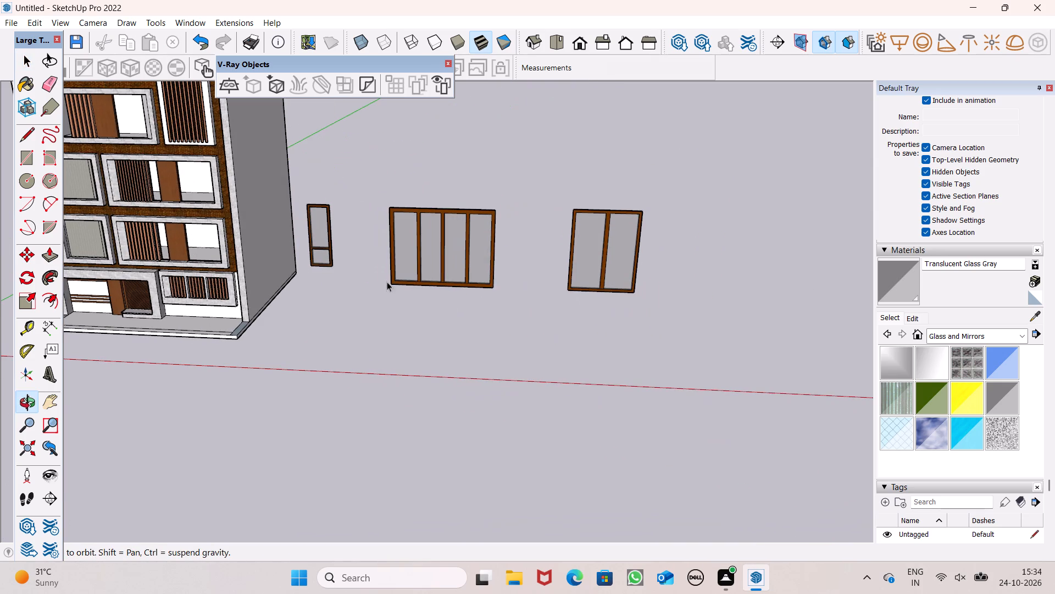
triple_click(315, 240)
left_click(315, 240)
right_click(315, 240)
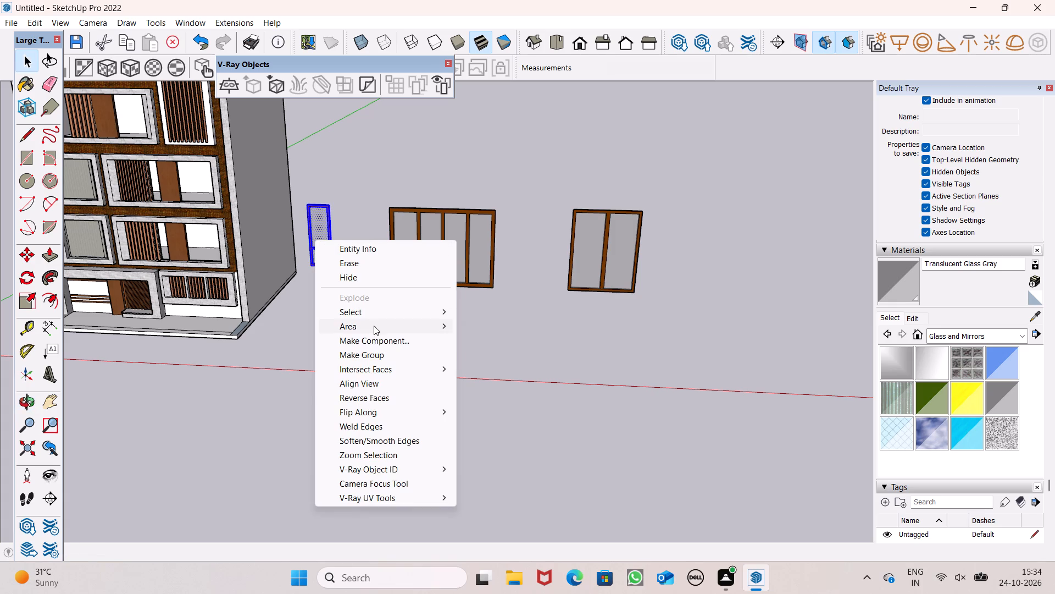
left_click(383, 352)
left_click(358, 345)
scroll(389, 287, "down", 7)
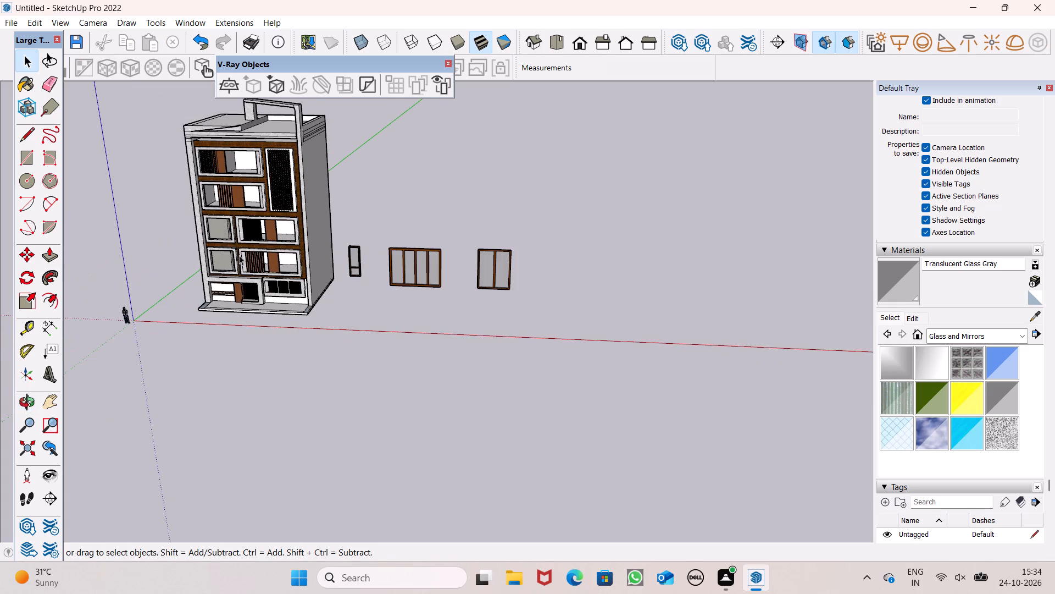
scroll(190, 205, "up", 7)
left_click(481, 331)
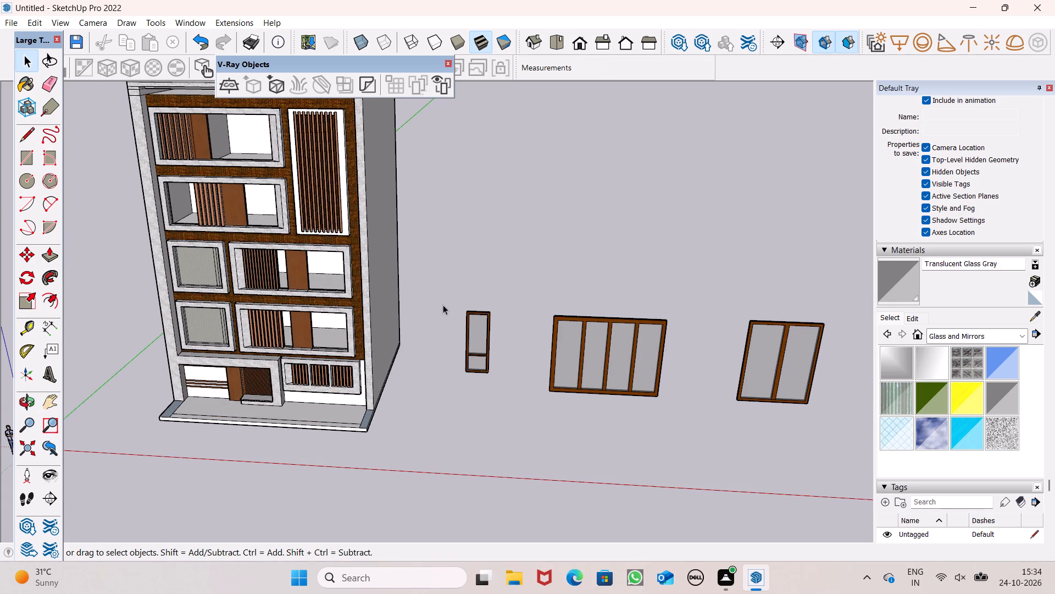
Move the narrow glazed panel from beside the building onto the facade, in front of the slatted upper of the two stacked wide openings.
key("m")
key("Return")
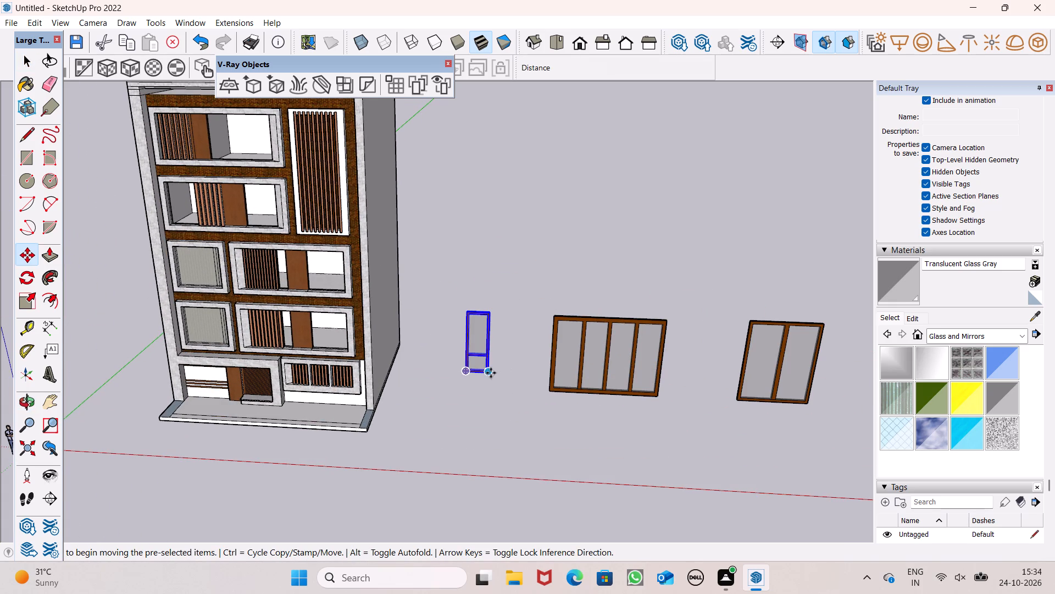
left_click_drag(490, 372, 284, 282)
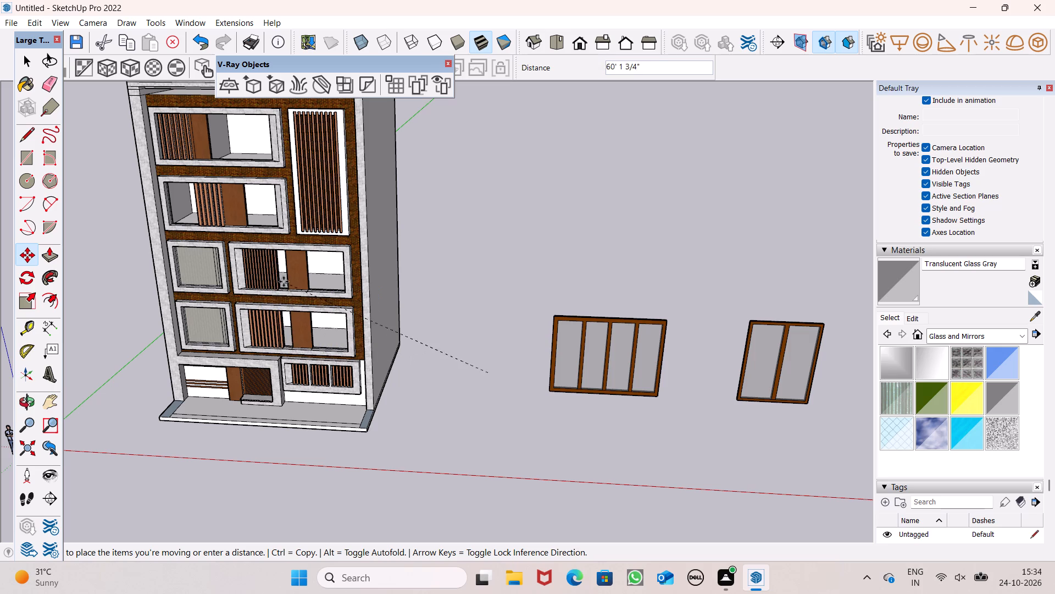
left_click_drag(284, 282, 281, 293)
scroll(237, 238, "up", 8)
scroll(299, 242, "up", 4)
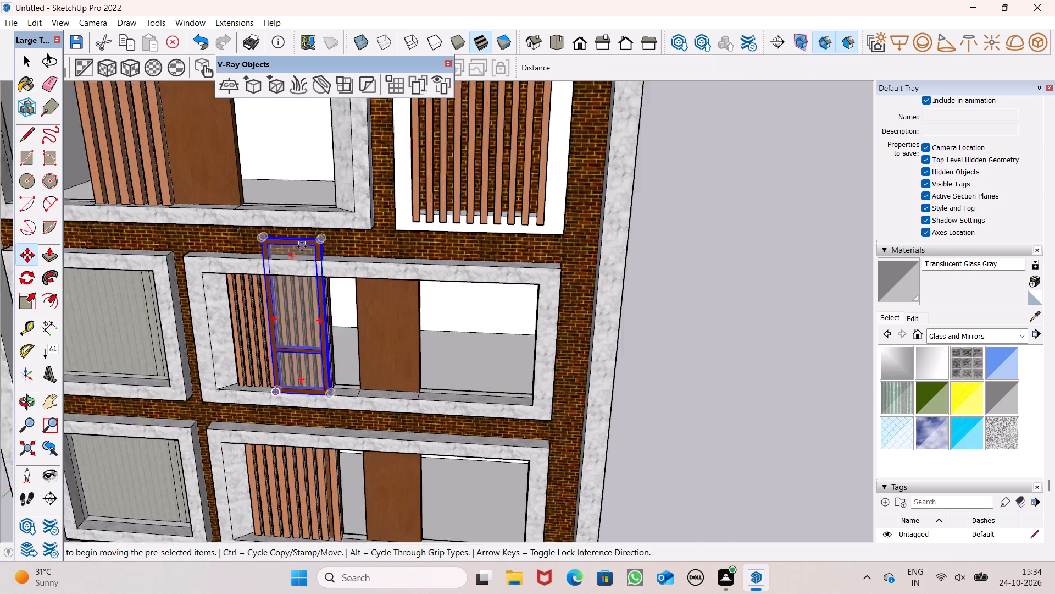
scroll(302, 246, "up", 2)
left_click_drag(330, 237, 321, 261)
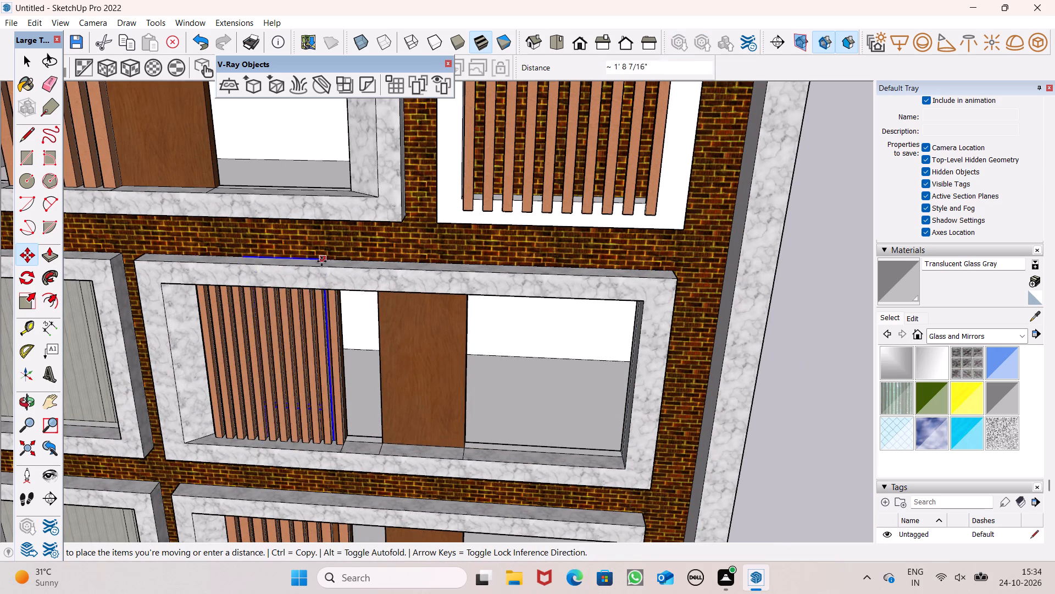
left_click_drag(321, 261, 321, 263)
middle_click_drag(379, 266, 404, 231)
scroll(405, 221, "down", 6)
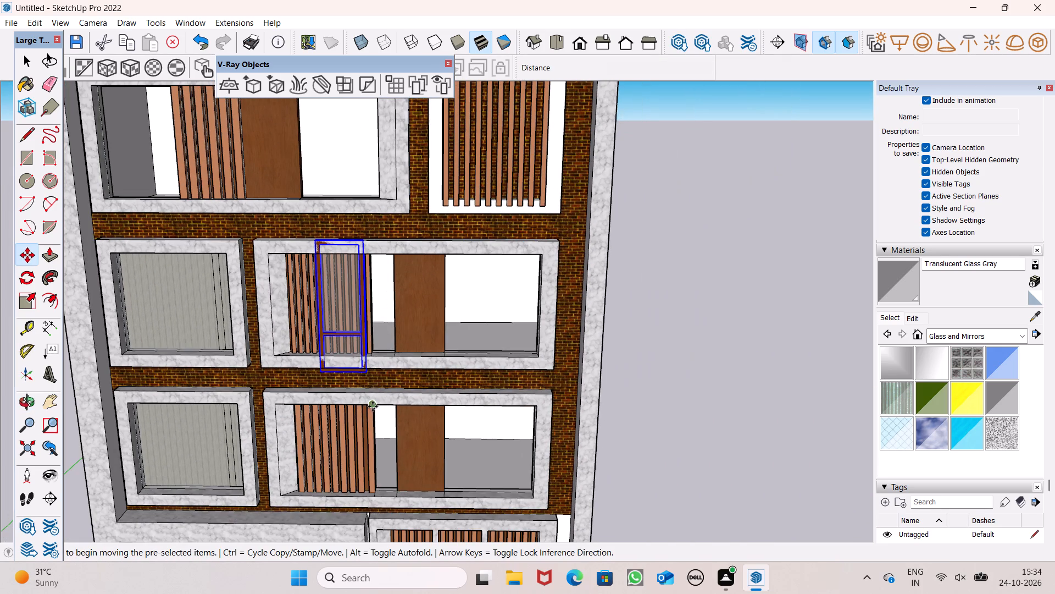
left_click_drag(370, 370, 371, 396)
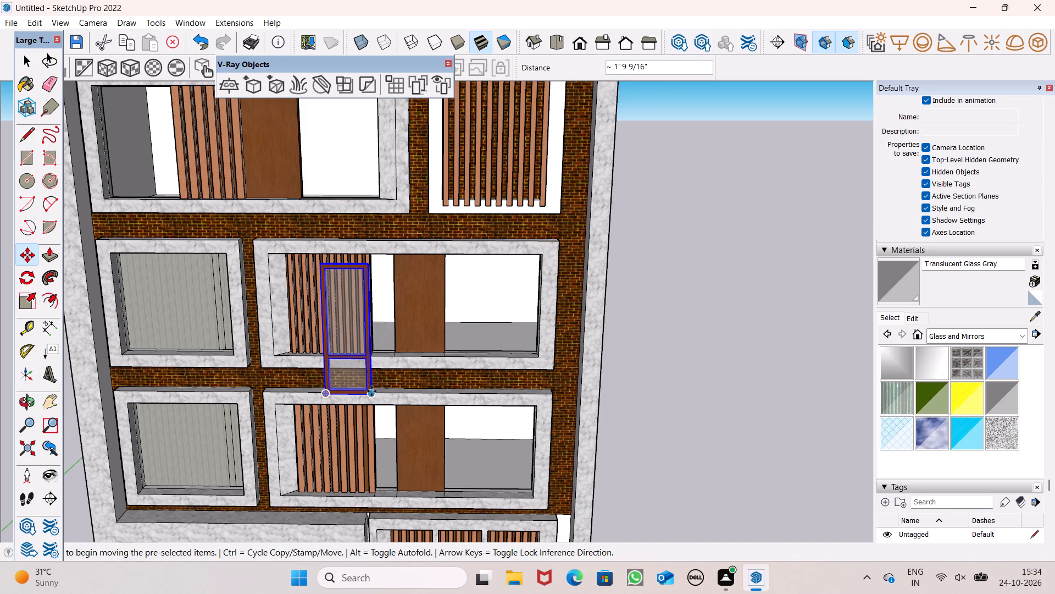
Scale the narrow panel down uniformly from its top corner to suit the opening's height.
left_click(17, 300)
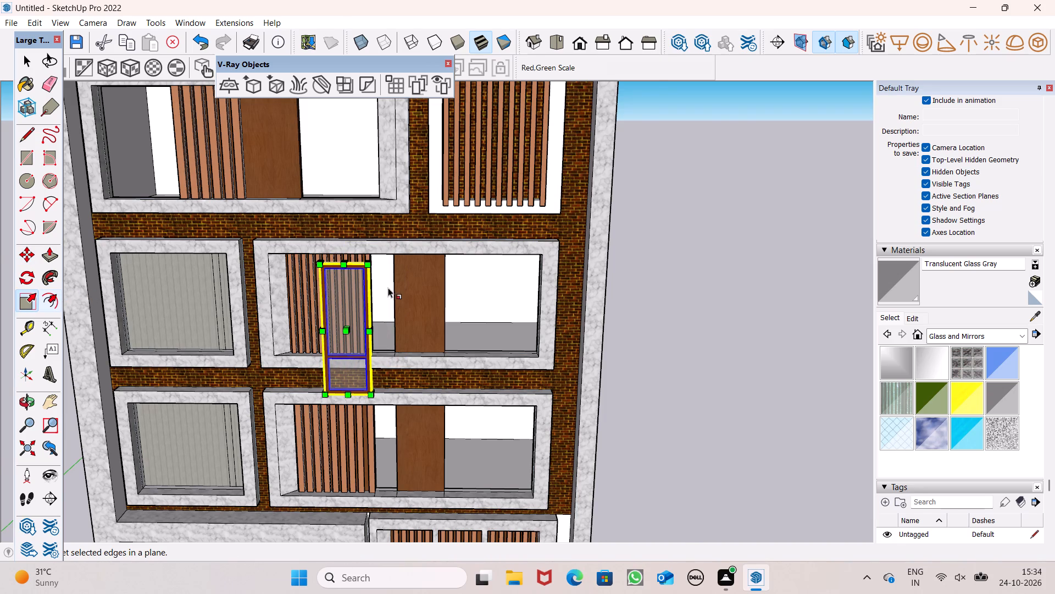
scroll(384, 282, "up", 3)
left_click_drag(290, 258, 323, 284)
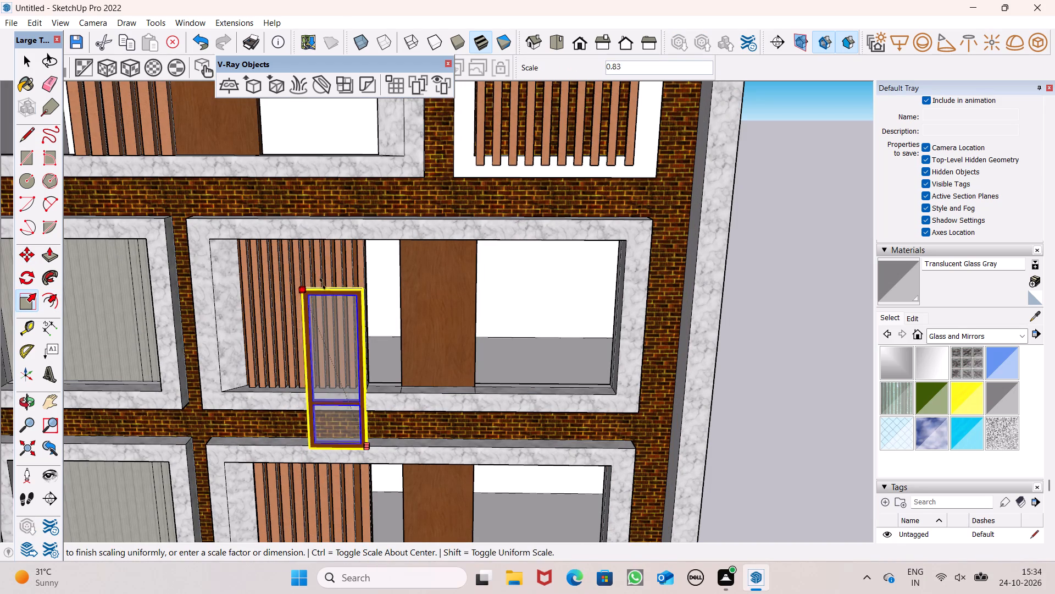
left_click_drag(323, 284, 341, 304)
Scale the narrow panel along the red axis to make it slightly narrower.
middle_click_drag(323, 382, 340, 387)
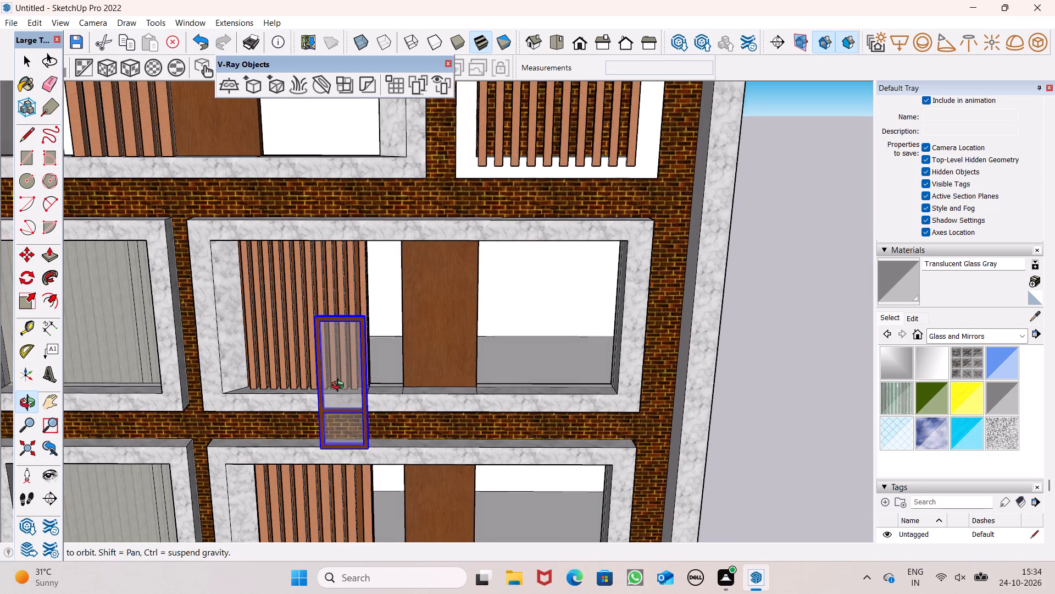
middle_click_drag(340, 387, 502, 413)
scroll(502, 413, "up", 1)
scroll(420, 448, "up", 5)
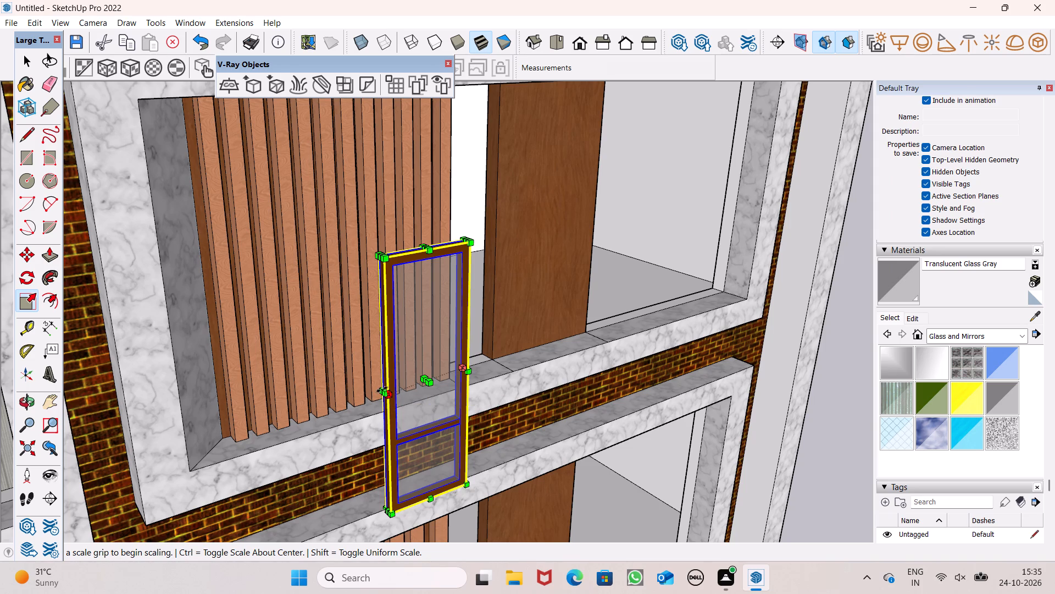
scroll(375, 397, "up", 12)
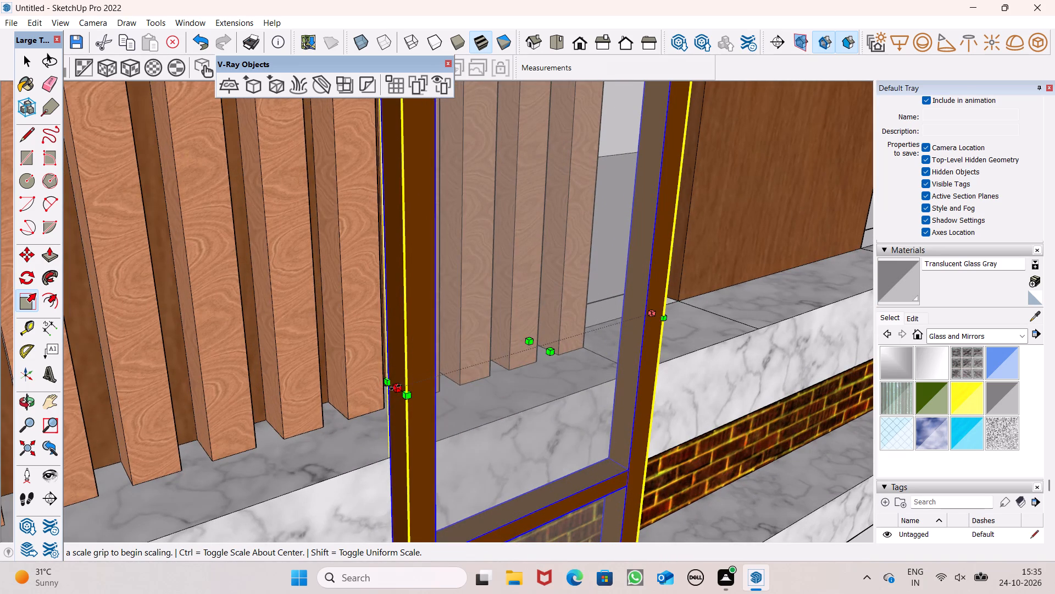
left_click_drag(396, 388, 446, 373)
scroll(376, 273, "down", 13)
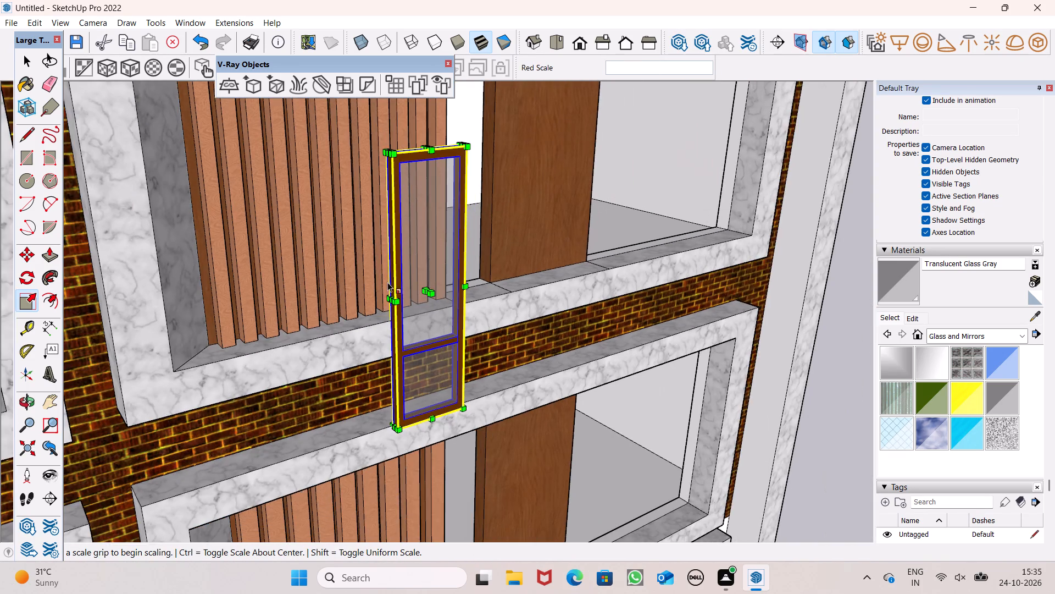
Move the narrow panel up into the gap between the vertical slats and the wooden panel of the opening.
scroll(387, 282, "down", 5)
middle_click_drag(410, 304, 286, 310)
key("space")
scroll(425, 271, "down", 3)
middle_click_drag(506, 284, 425, 311)
key("m")
key("Return")
left_click_drag(386, 340, 410, 287)
scroll(402, 287, "down", 3)
scroll(405, 230, "up", 5)
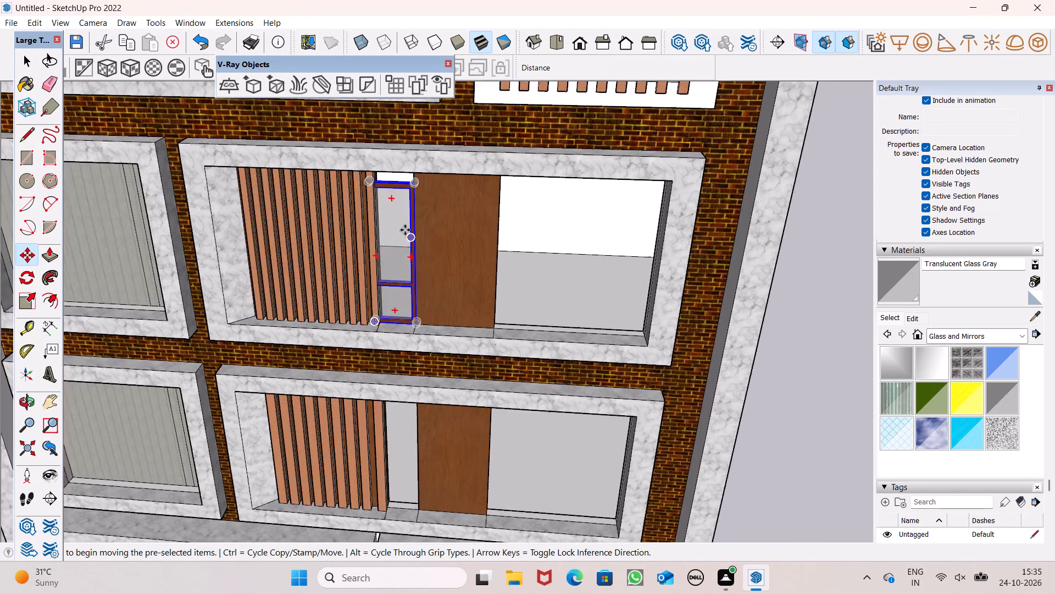
Move the narrow panel sideways about 1' 1 7/8" over the wooden panel, clear of the slats.
scroll(405, 230, "up", 3)
scroll(401, 185, "up", 7)
middle_click_drag(452, 269, 273, 252)
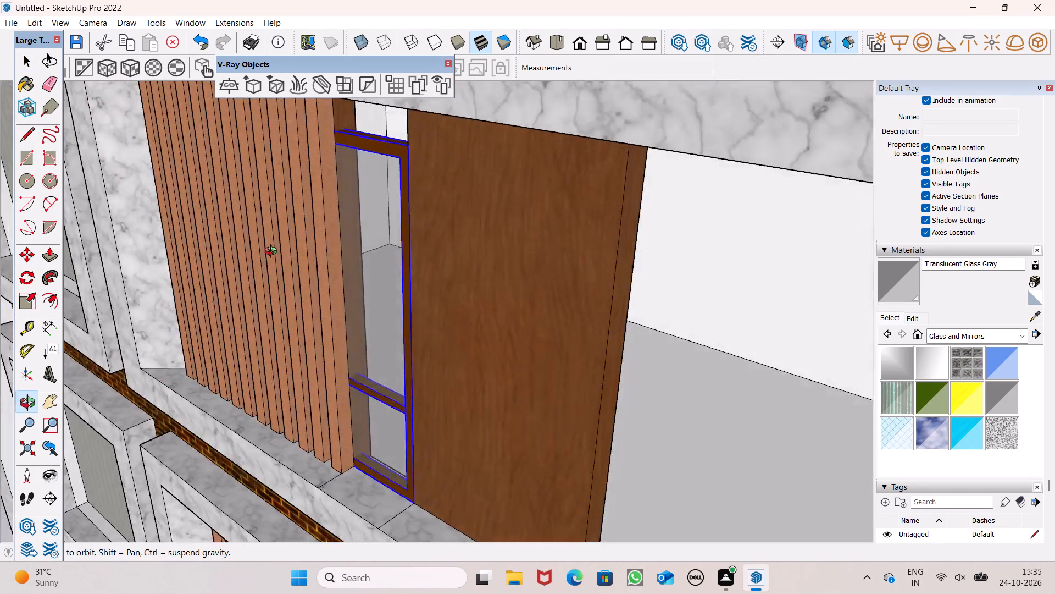
middle_click_drag(273, 252, 488, 215)
scroll(440, 254, "down", 3)
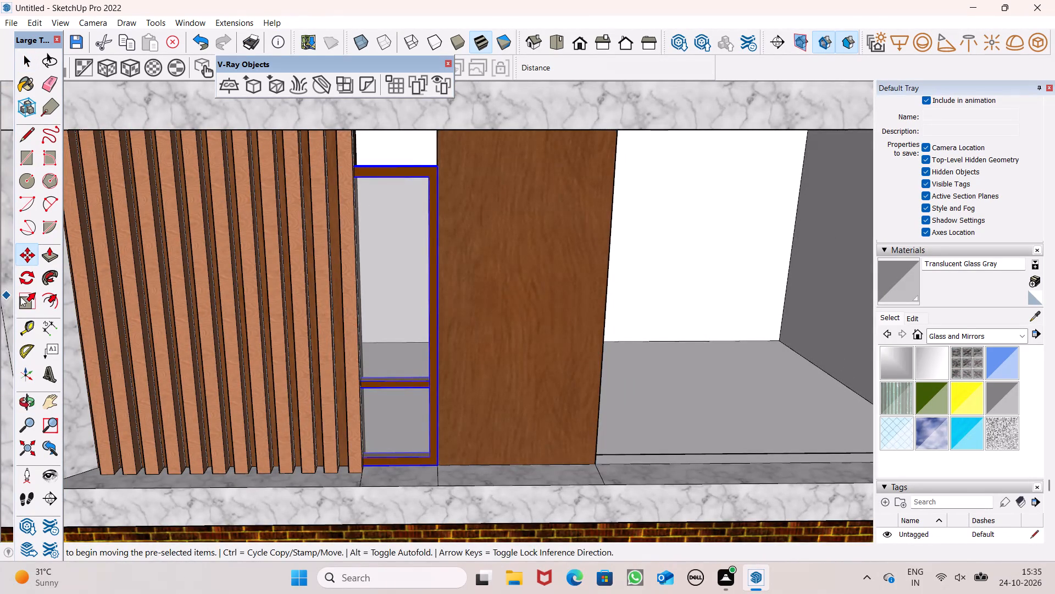
left_click(21, 296)
scroll(280, 199, "up", 3)
scroll(302, 240, "down", 5)
key("space")
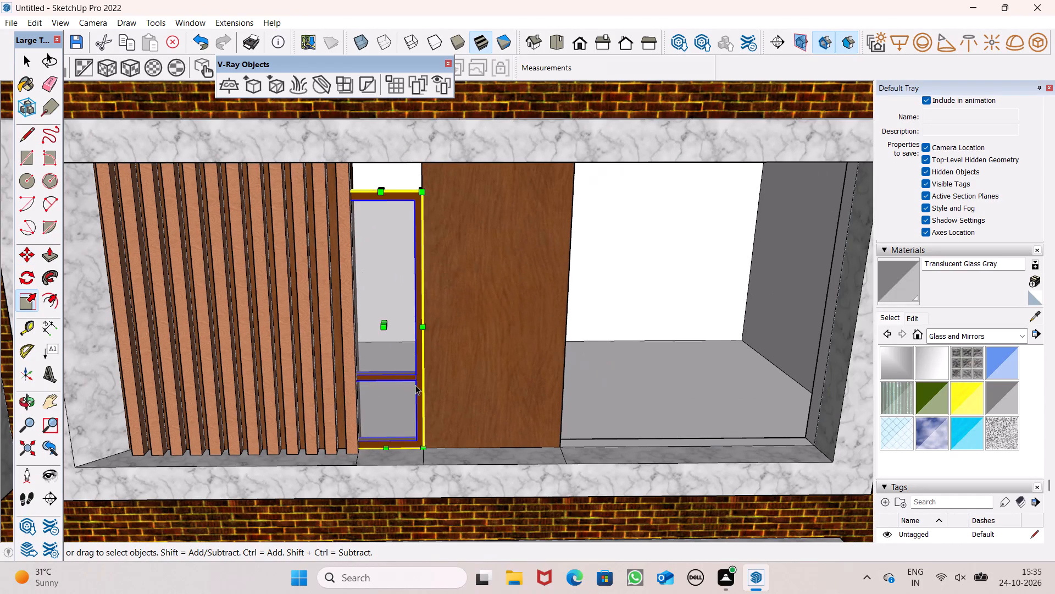
key("m")
key("Return")
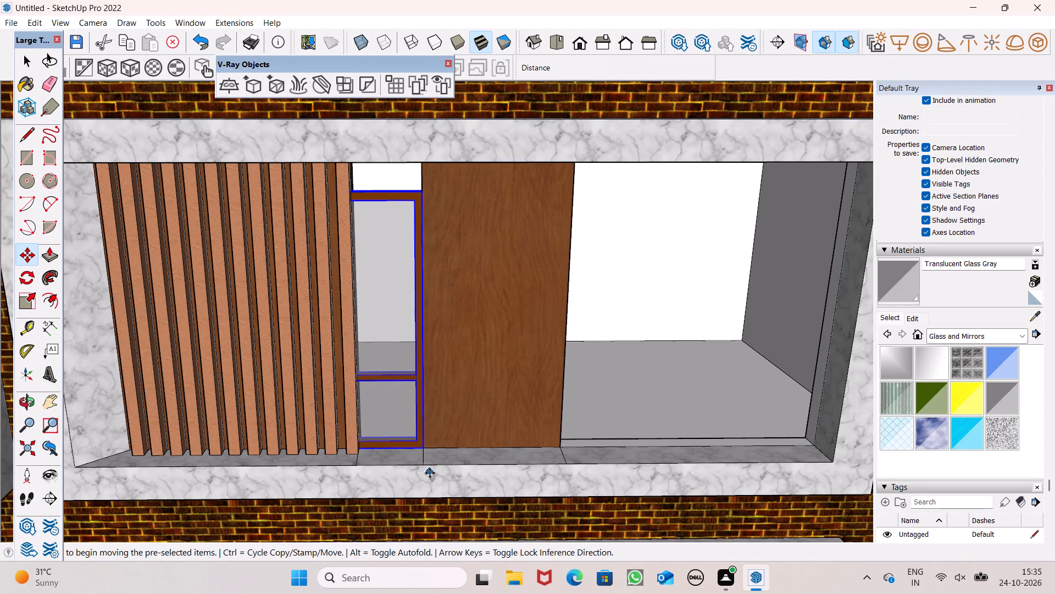
left_click_drag(423, 442, 464, 451)
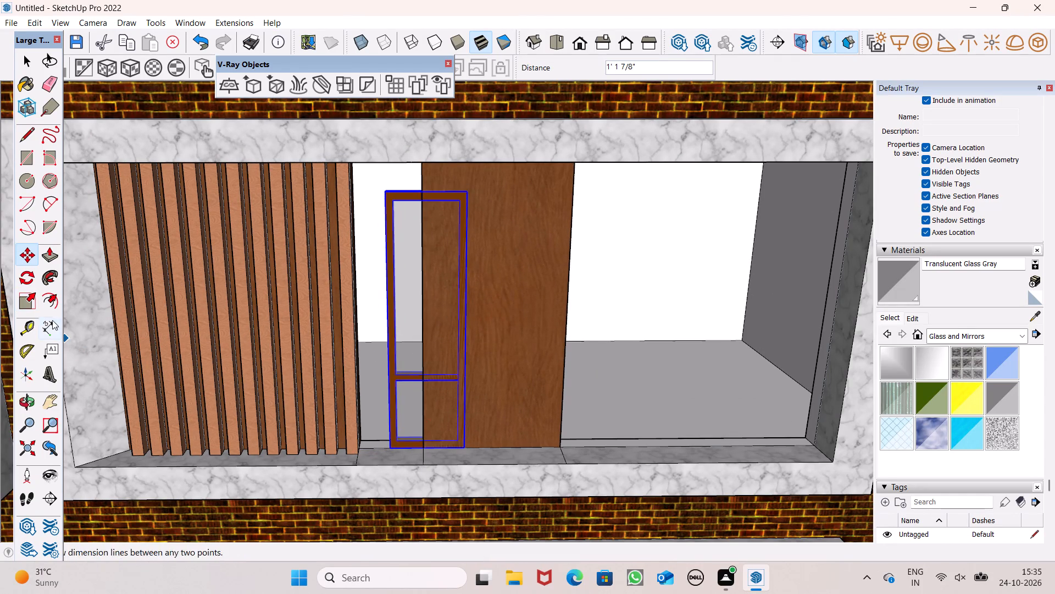
Scale the narrow panel along the red axis from its slat-side edge to reduce its width further.
left_click(30, 303)
scroll(379, 320, "up", 5)
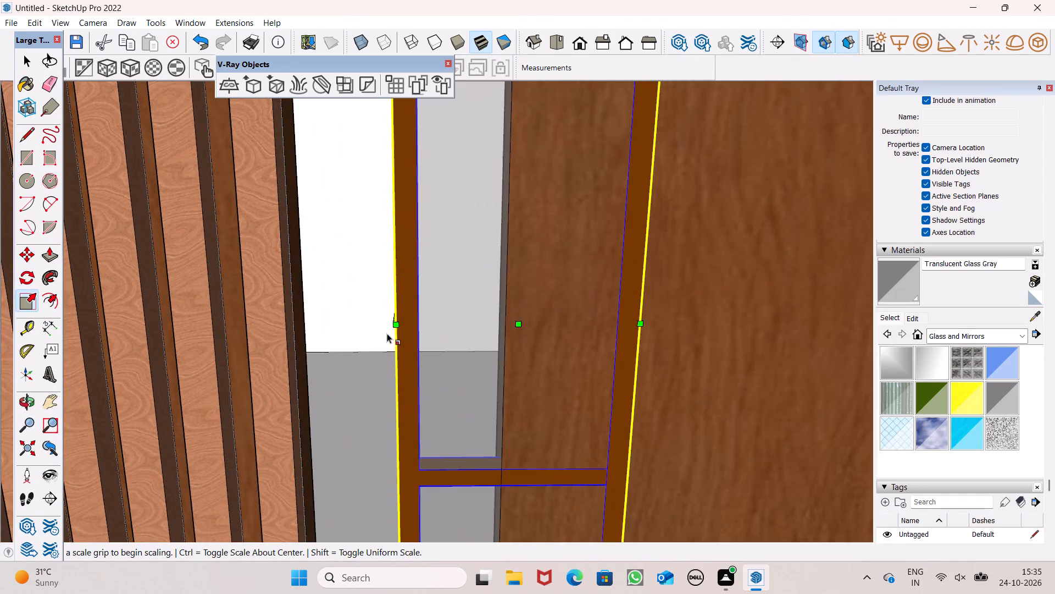
scroll(398, 327, "up", 5)
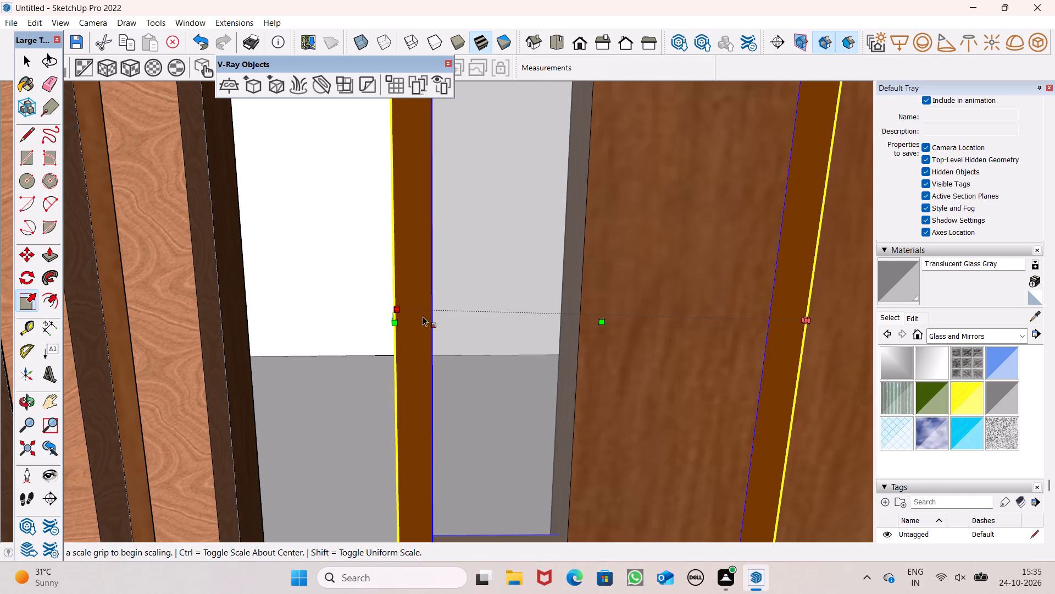
middle_click_drag(444, 333, 581, 415)
scroll(581, 415, "up", 1)
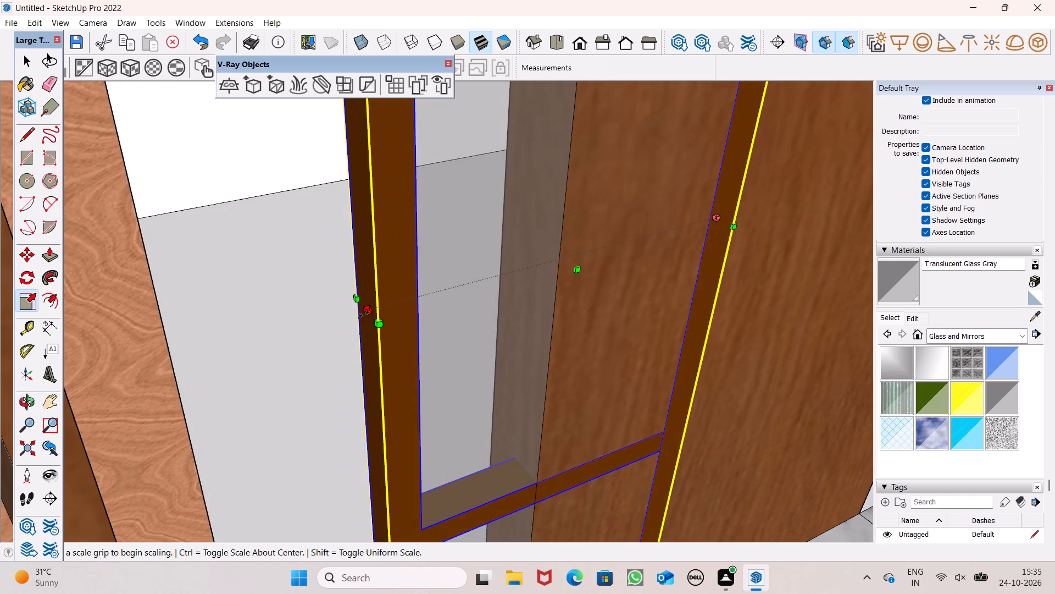
left_click_drag(363, 311, 449, 309)
scroll(383, 272, "down", 10)
middle_click_drag(413, 315, 373, 299)
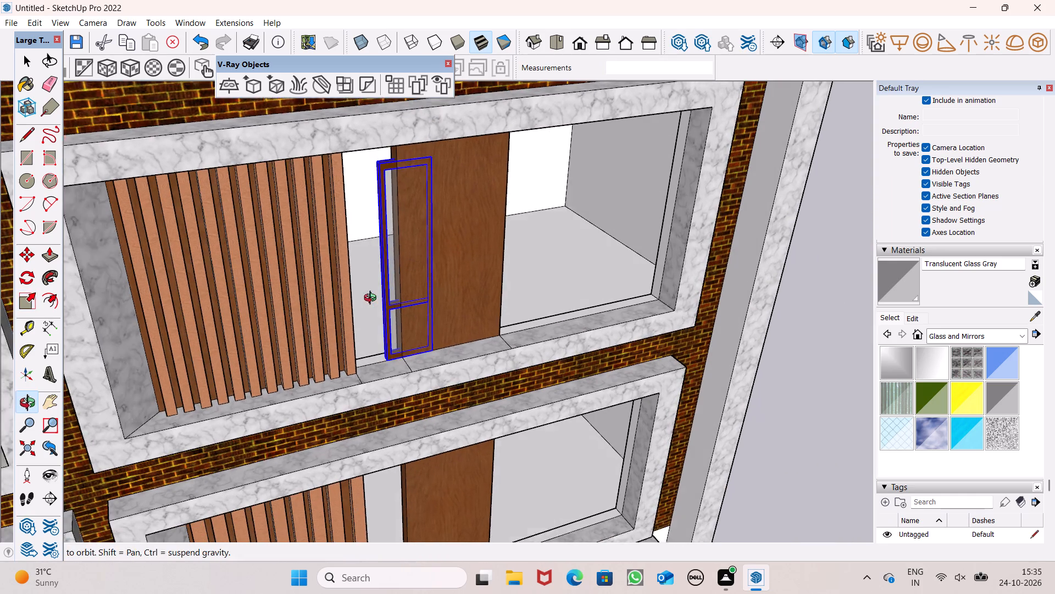
middle_click_drag(373, 299, 372, 299)
Move the narrow panel back about 1' 3 1/4" into the gap between the slats and the wooden panel.
key("space")
key("m")
key("Return")
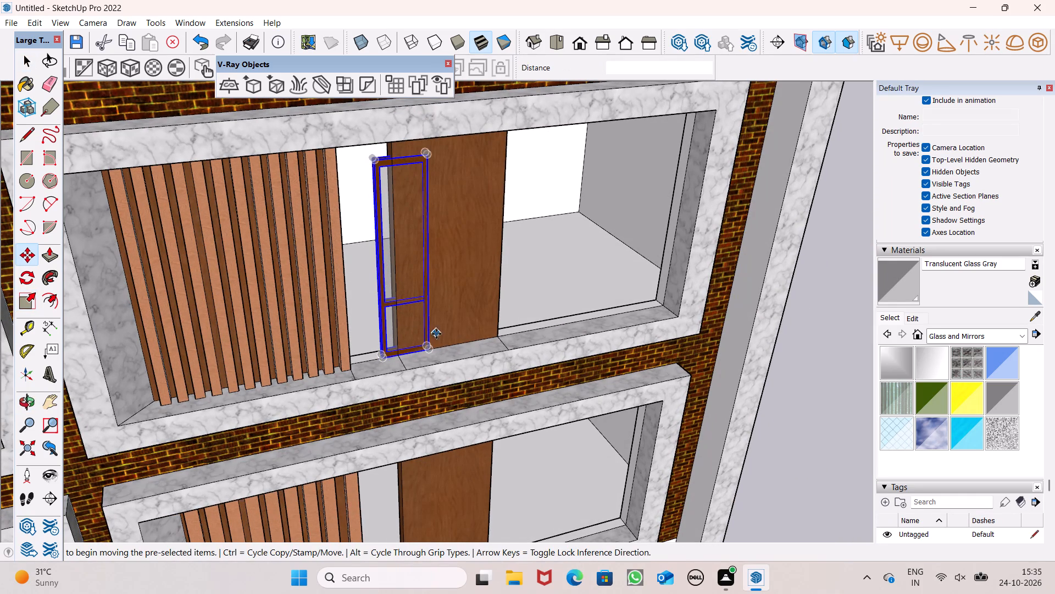
left_click_drag(427, 355, 395, 354)
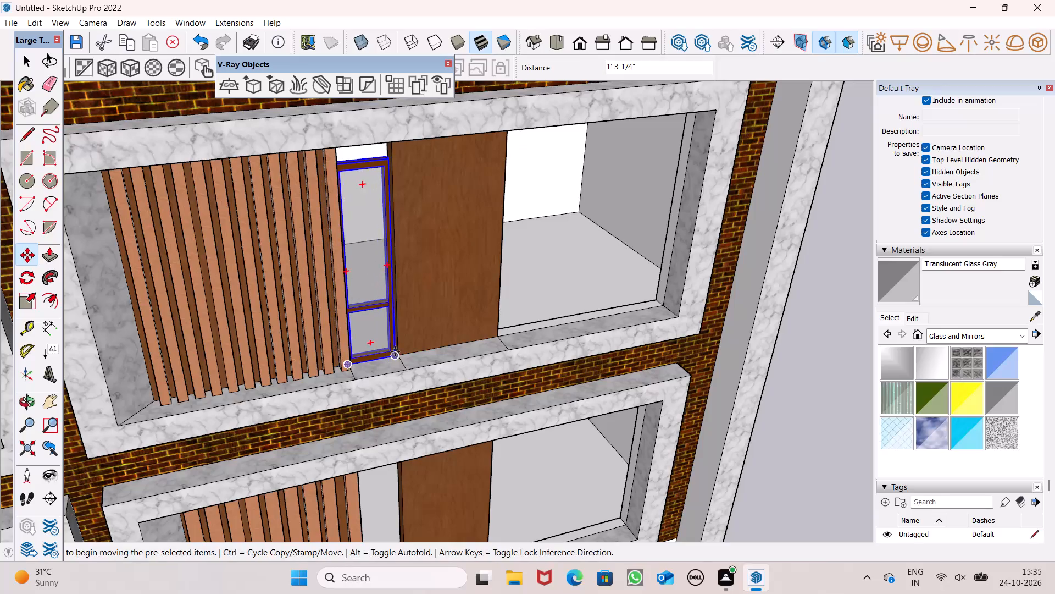
Align the narrow panel's lower corner with the base corner of the adjoining wooden panel on the marble sill.
middle_click_drag(422, 361, 324, 377)
scroll(324, 367, "up", 7)
scroll(383, 331, "up", 6)
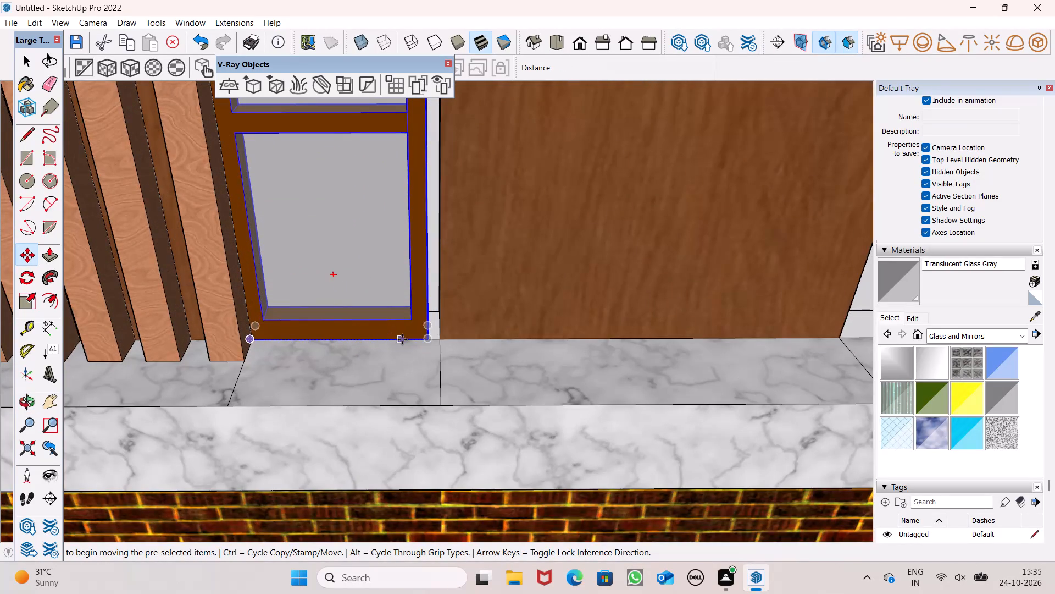
left_click(434, 339)
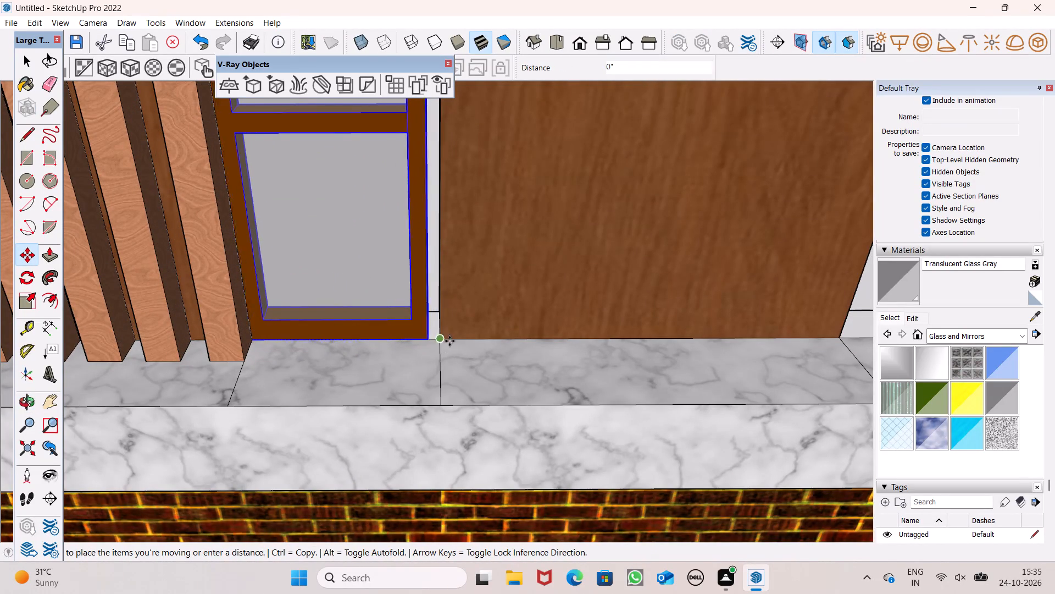
left_click(454, 341)
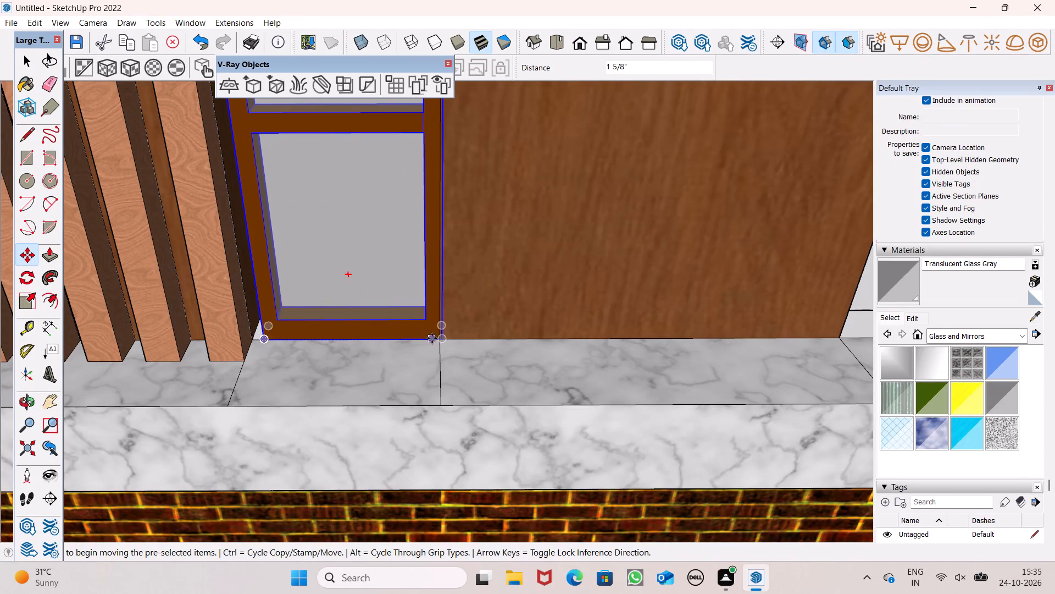
scroll(432, 336, "up", 8)
left_click_drag(445, 353, 406, 349)
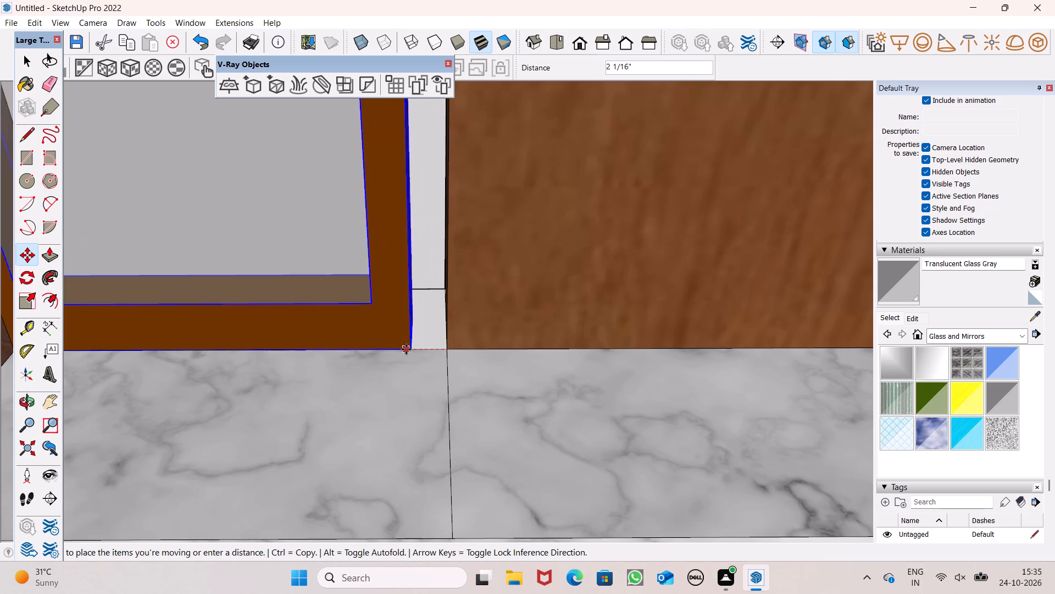
left_click_drag(406, 349, 437, 341)
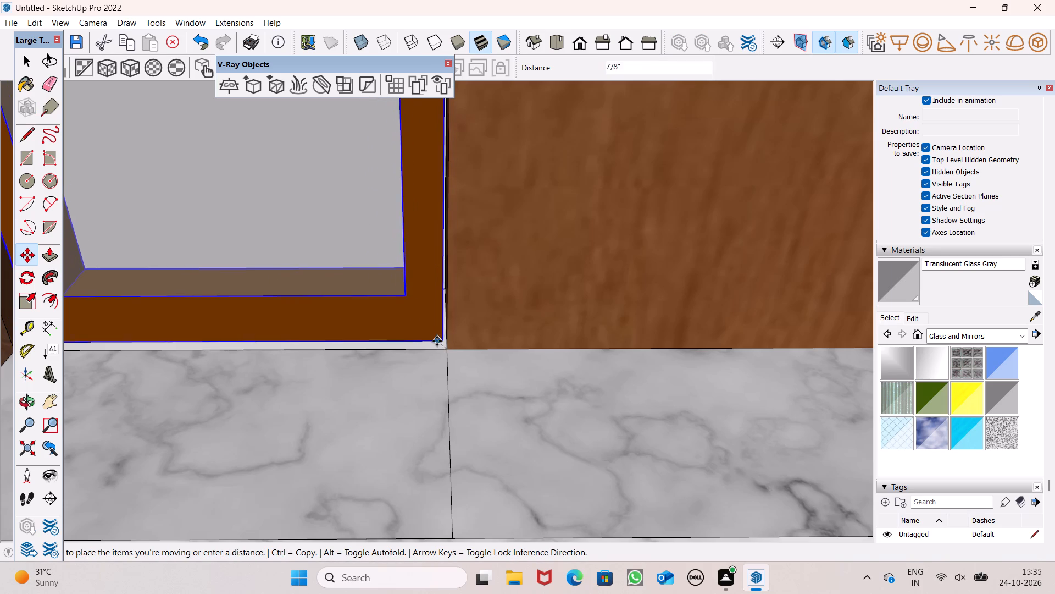
left_click_drag(437, 341, 434, 340)
scroll(472, 361, "up", 12)
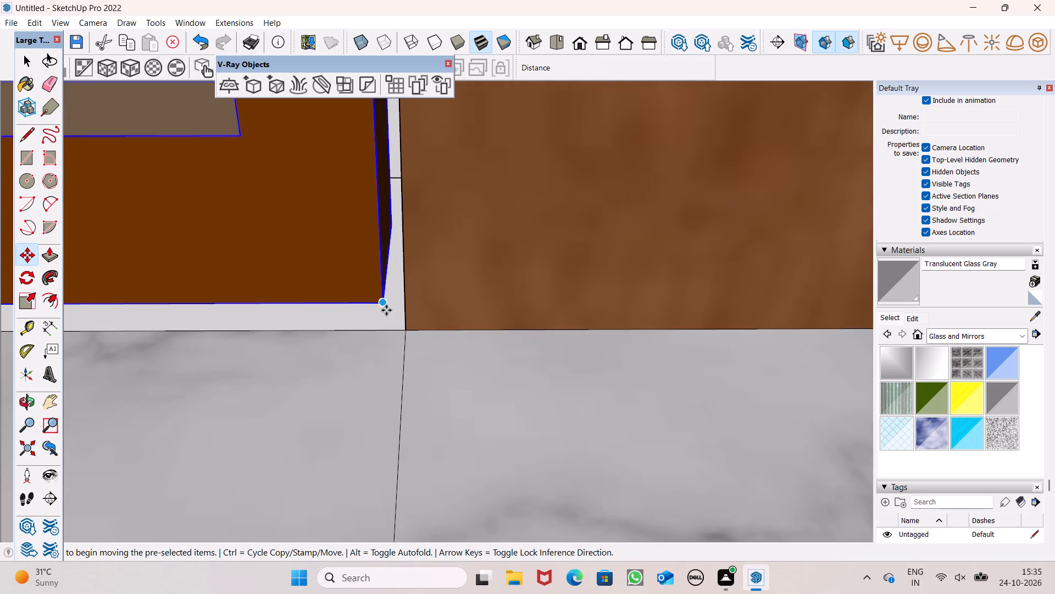
left_click_drag(385, 304, 409, 329)
scroll(526, 256, "down", 7)
scroll(531, 318, "down", 4)
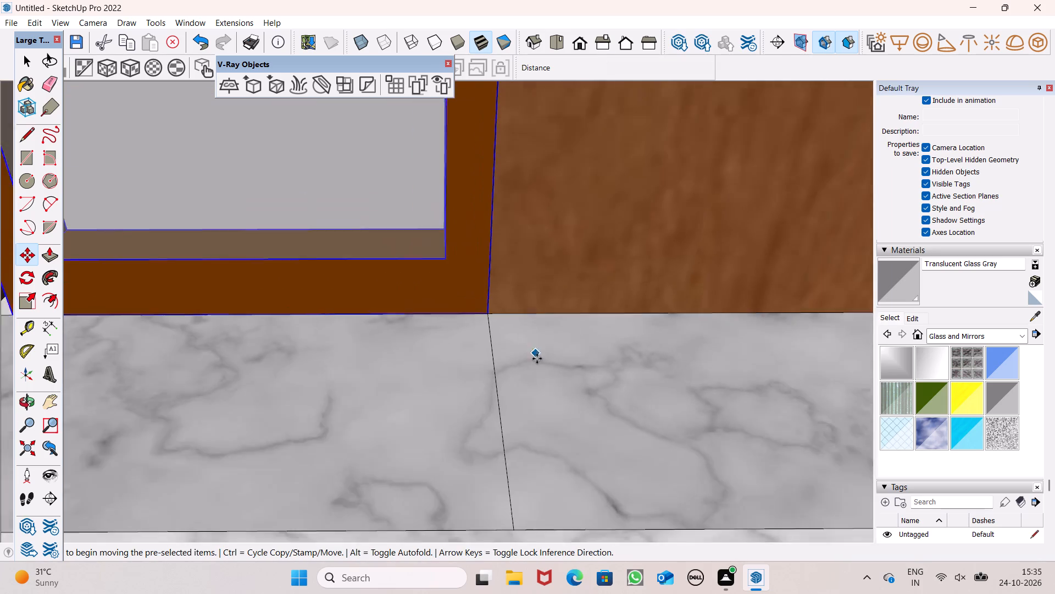
scroll(537, 359, "down", 15)
scroll(497, 323, "down", 7)
scroll(172, 354, "down", 4)
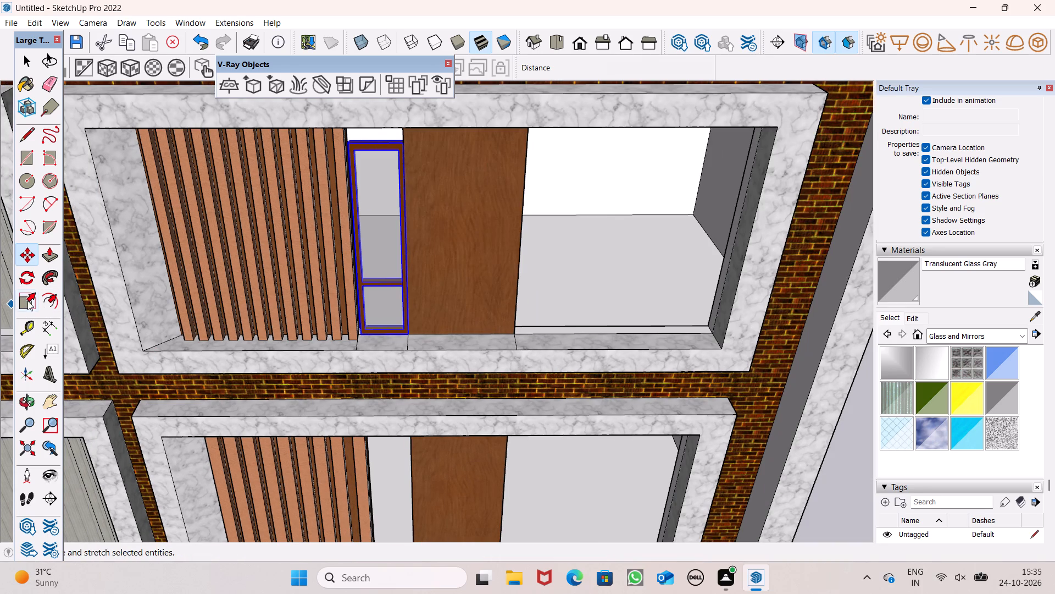
Scale the narrow glazed panel upward along the blue axis until its top meets the underside of the marble frame.
left_click(27, 298)
scroll(251, 323, "down", 6)
scroll(271, 226, "up", 8)
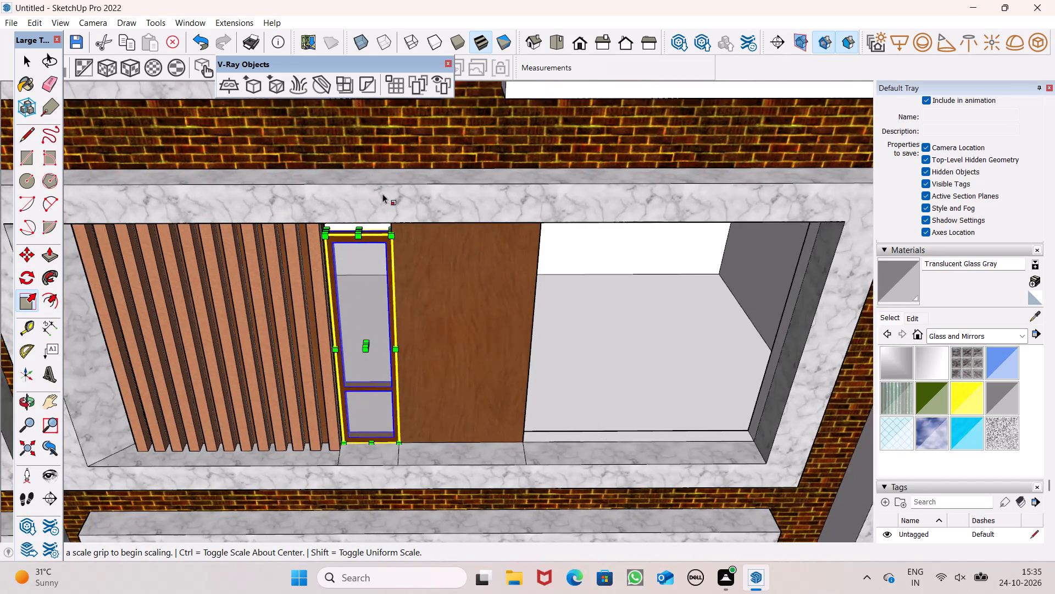
scroll(384, 195, "up", 14)
middle_click_drag(342, 264, 379, 143)
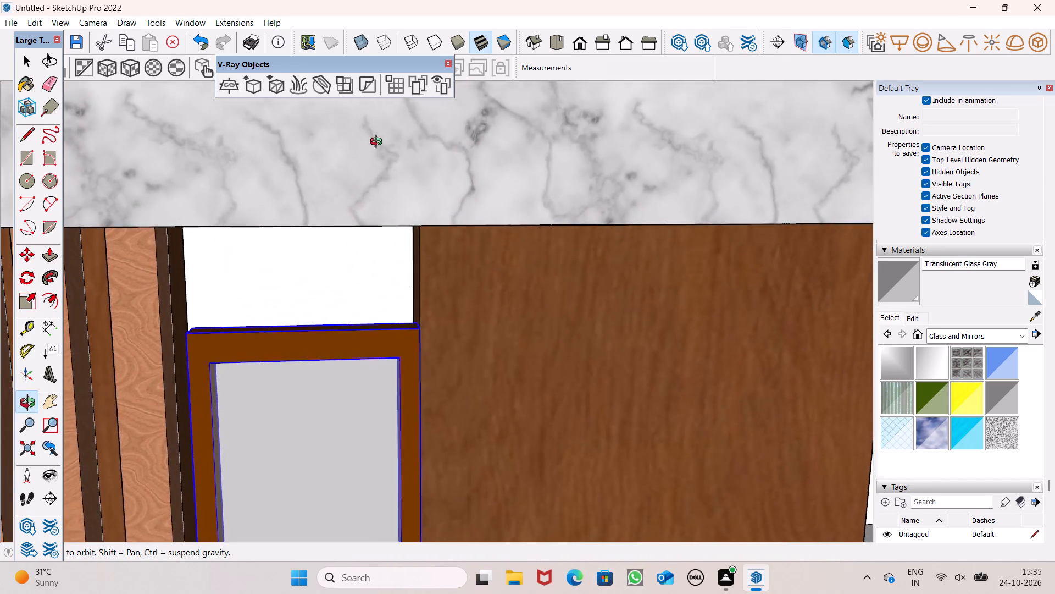
middle_click_drag(379, 143, 540, 141)
scroll(277, 284, "up", 3)
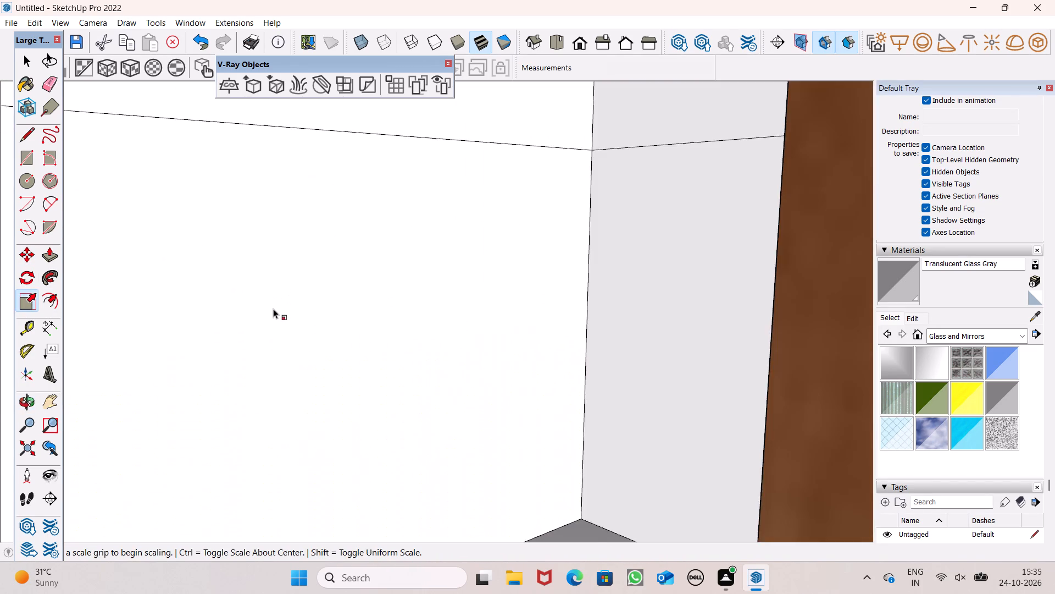
scroll(273, 309, "down", 2)
left_click_drag(268, 397, 304, 283)
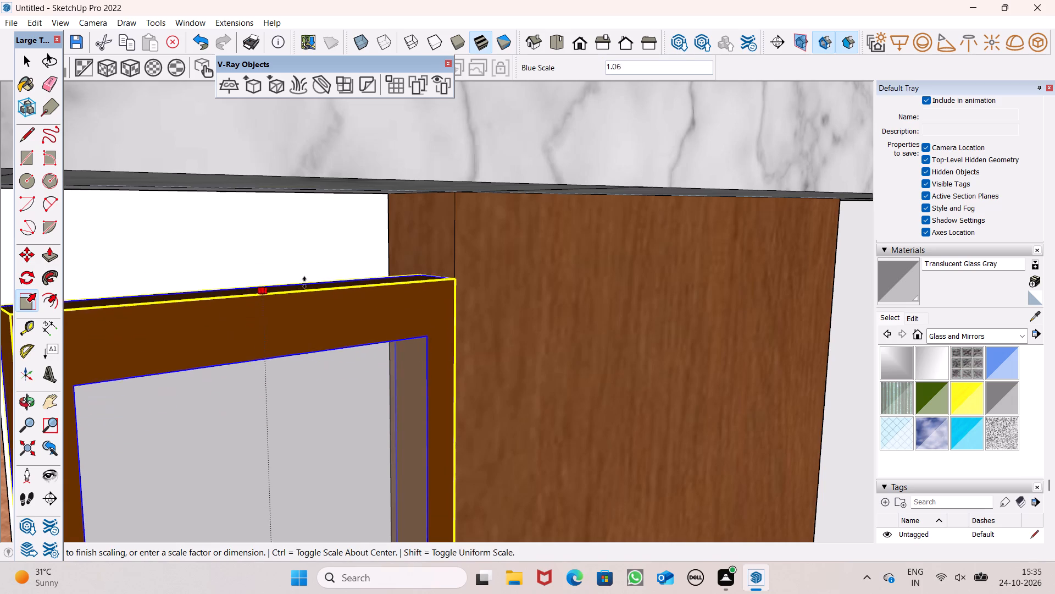
left_click_drag(304, 283, 316, 194)
scroll(364, 224, "down", 6)
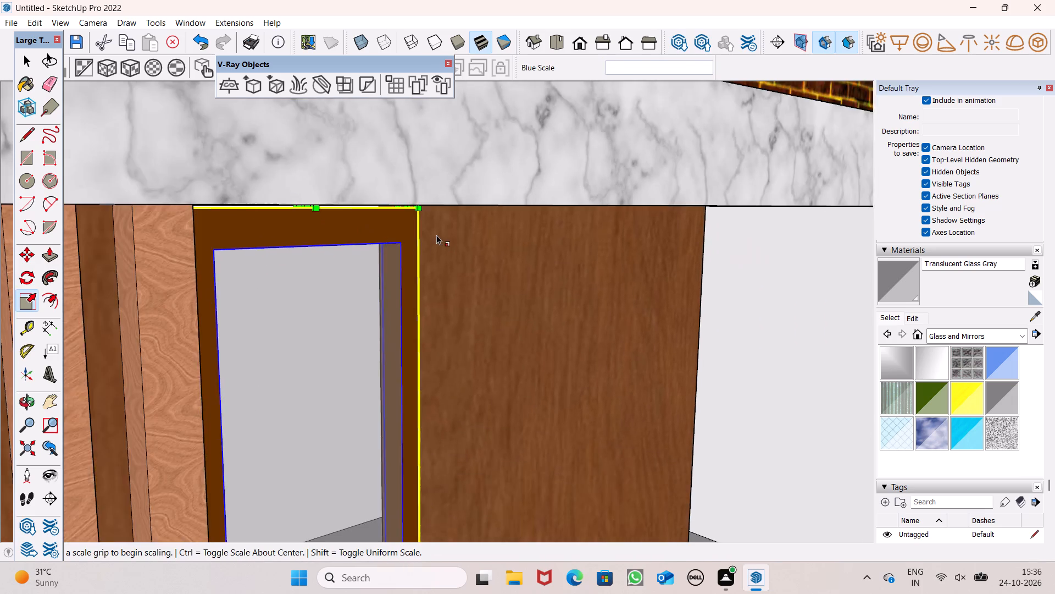
Scale the narrow panel along the red axis by 1.07 from its slat-side edge to meet the last wooden slat.
scroll(436, 235, "down", 4)
middle_click_drag(443, 256, 171, 257)
scroll(267, 367, "up", 4)
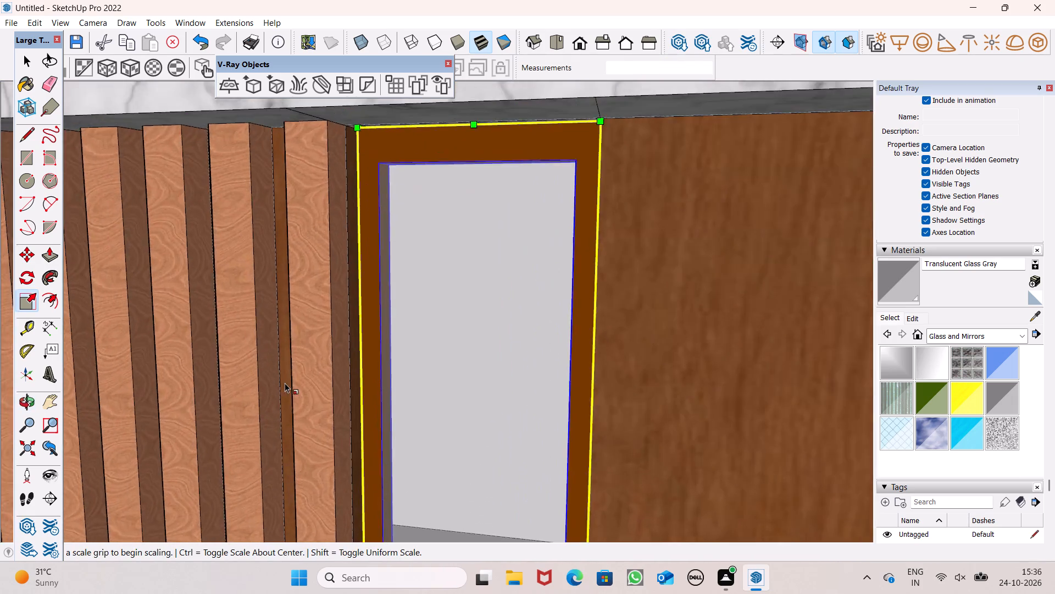
scroll(285, 383, "down", 5)
middle_click_drag(319, 504, 391, 524)
scroll(321, 261, "down", 6)
scroll(329, 381, "up", 4)
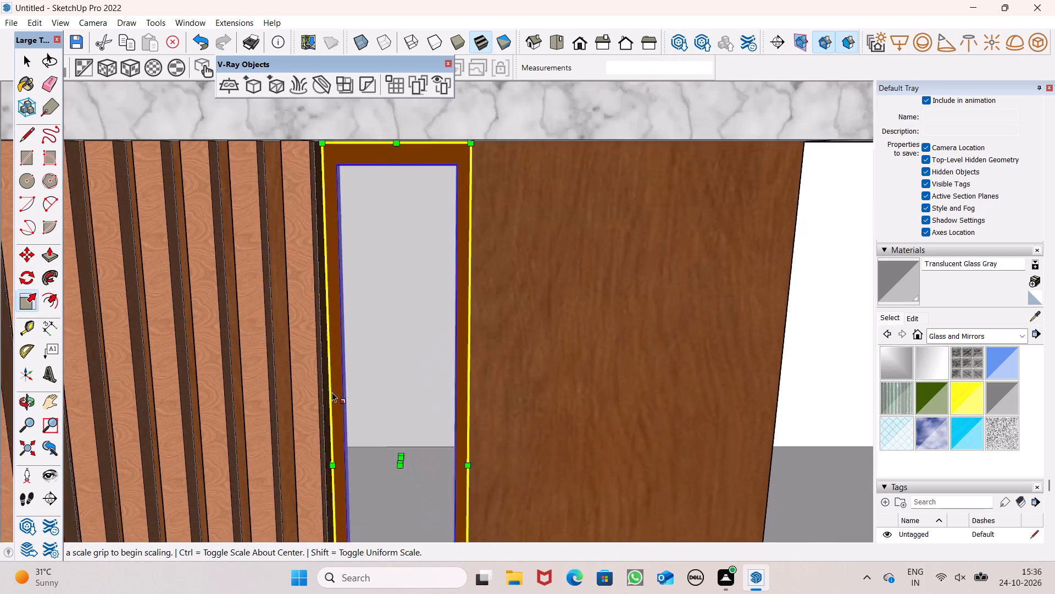
scroll(332, 392, "up", 3)
scroll(339, 478, "up", 5)
middle_click_drag(316, 475, 378, 497)
scroll(341, 496, "up", 3)
left_click_drag(332, 462, 308, 457)
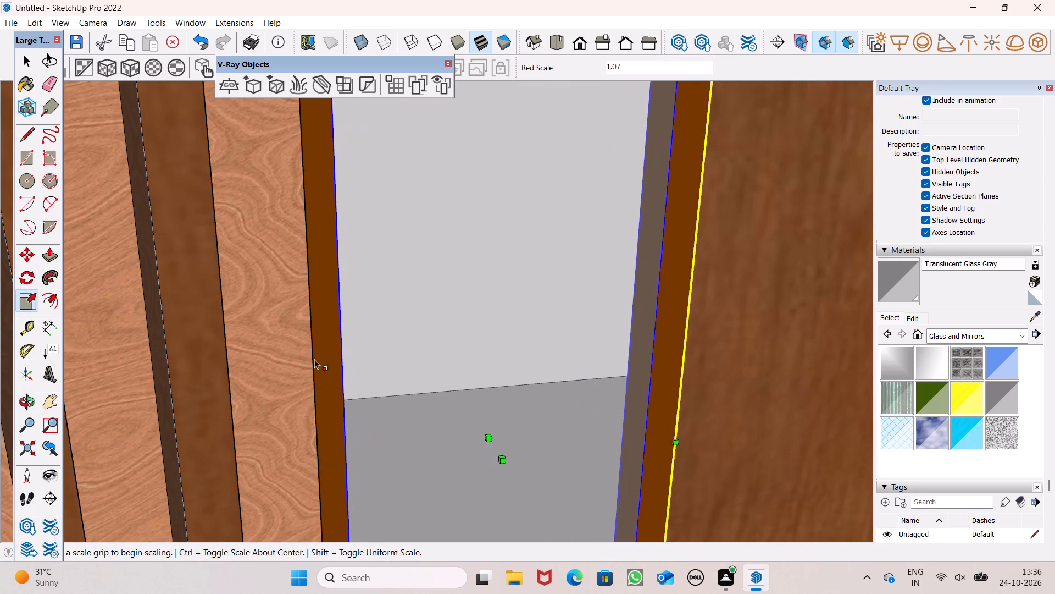
scroll(324, 332, "down", 20)
scroll(324, 332, "down", 9)
scroll(343, 268, "down", 5)
middle_click_drag(342, 270, 302, 284)
key("space")
Copy the narrow panel 12' straight down into the matching gap between the slats and wooden panel one floor below.
scroll(546, 290, "down", 3)
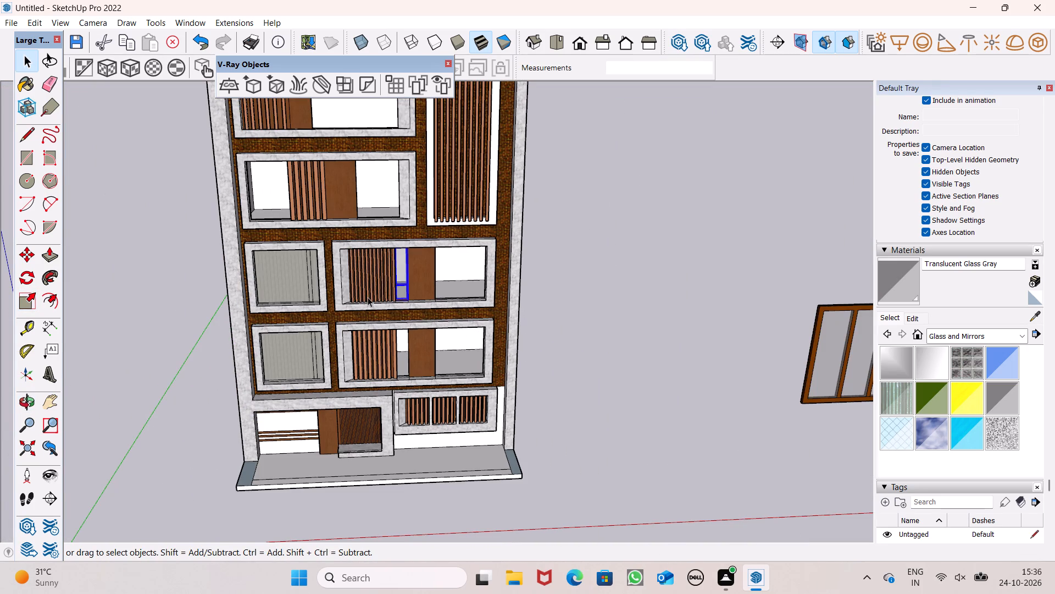
key("m")
key("Return")
scroll(532, 307, "up", 5)
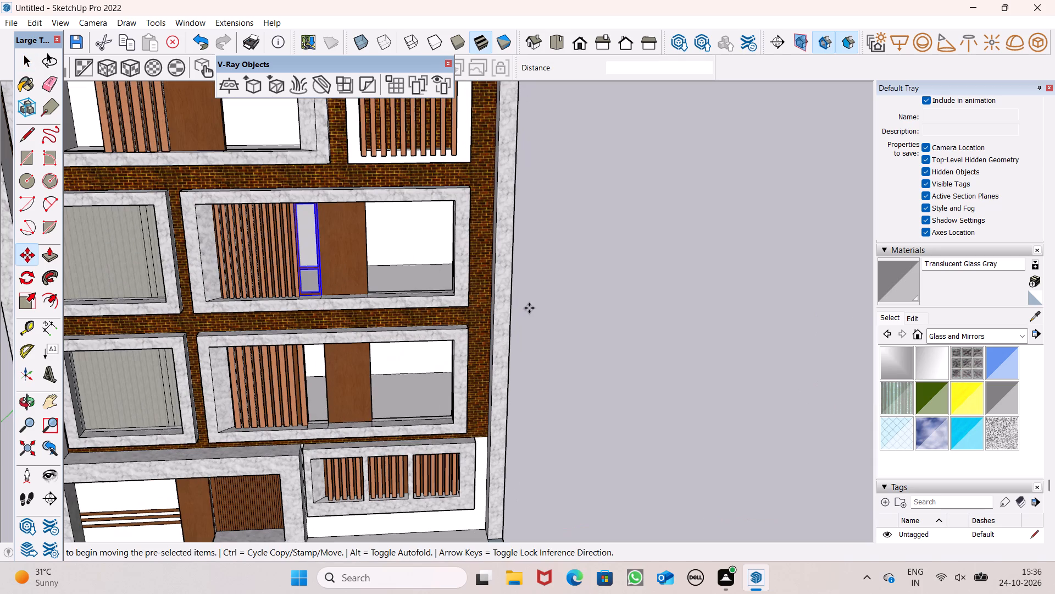
left_click_drag(322, 289, 322, 299)
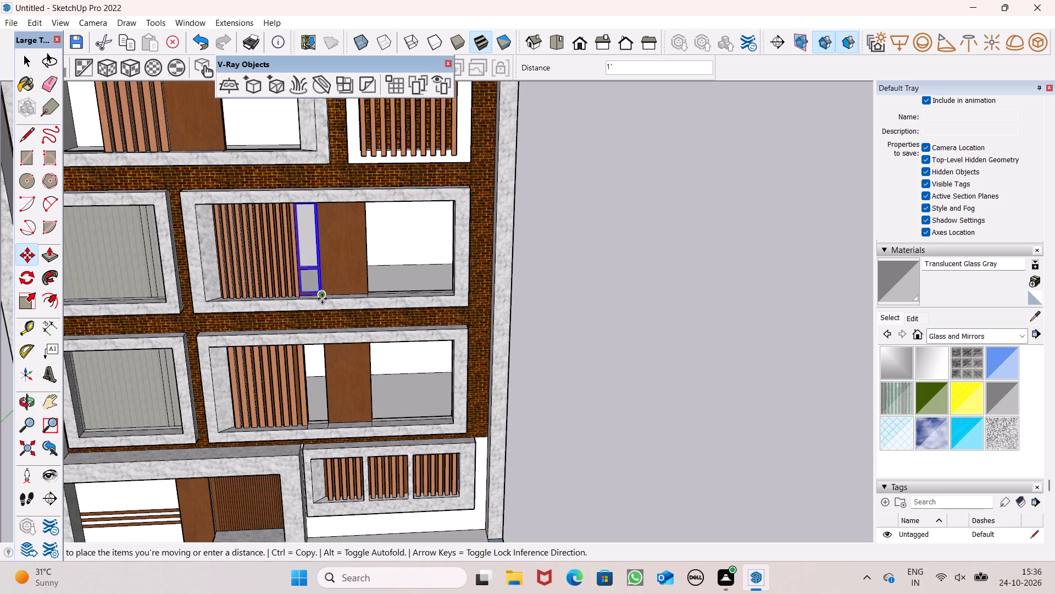
left_click_drag(322, 299, 330, 418)
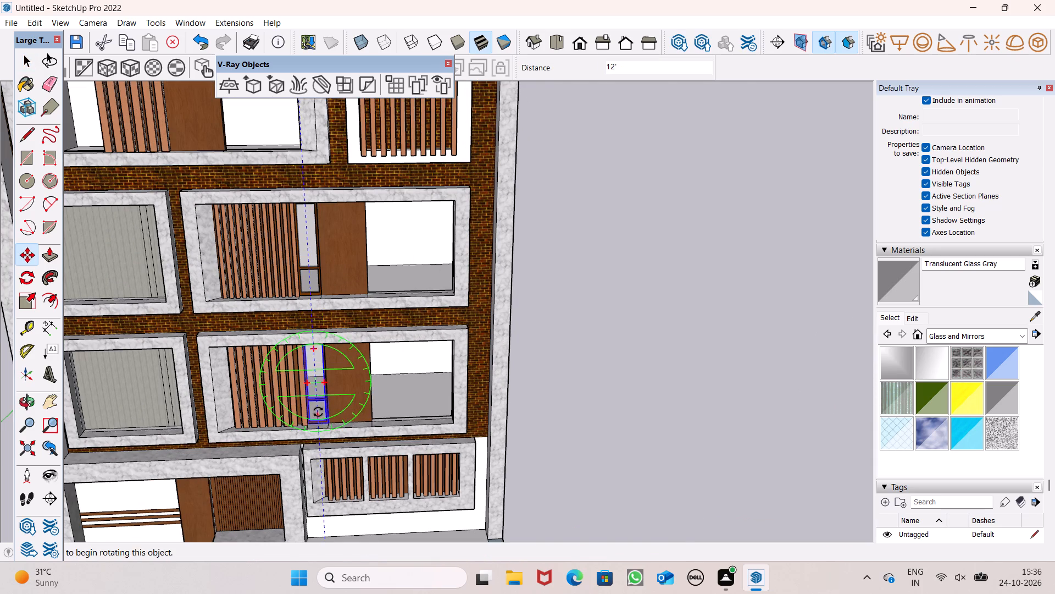
scroll(318, 411, "up", 7)
key("space")
left_click(721, 405)
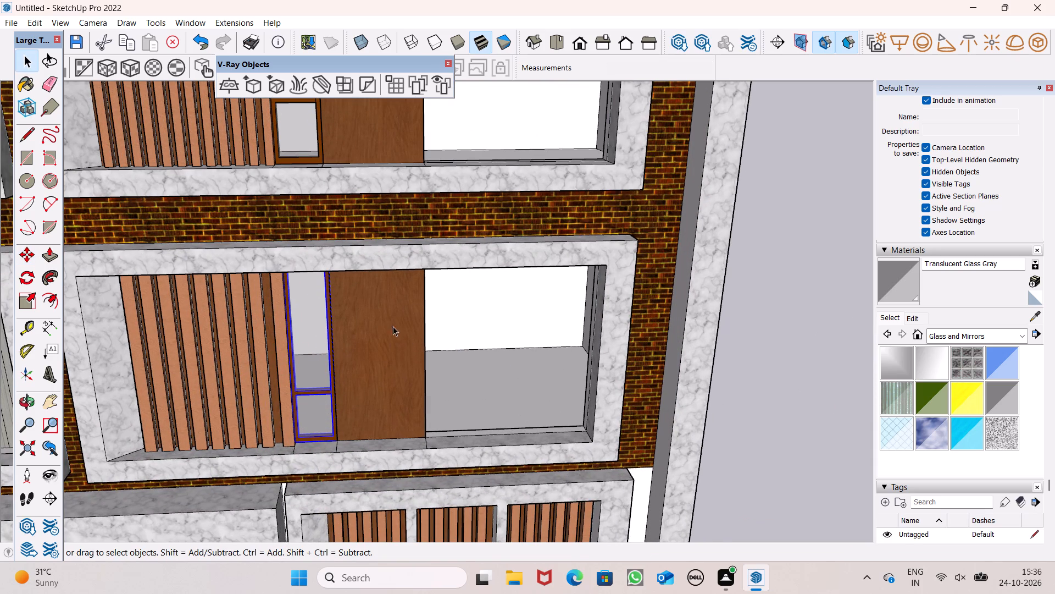
Examine the fit of the copied narrow panel in the lower opening and against the whole facade.
middle_click_drag(390, 322, 362, 204)
left_click(323, 263)
scroll(334, 215, "down", 4)
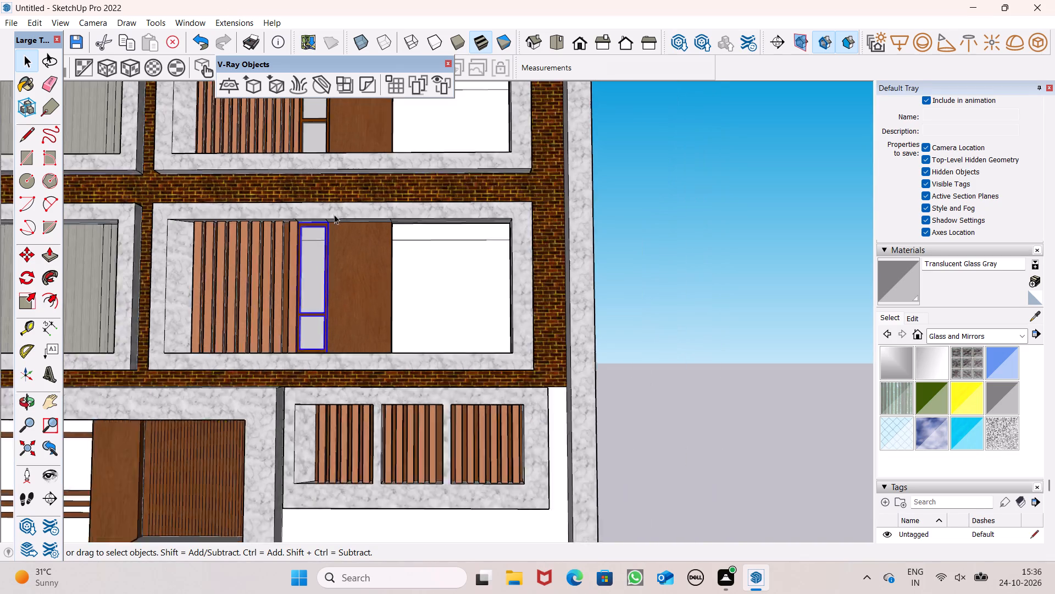
scroll(334, 215, "down", 3)
left_click(692, 370)
scroll(469, 223, "down", 12)
scroll(418, 282, "down", 3)
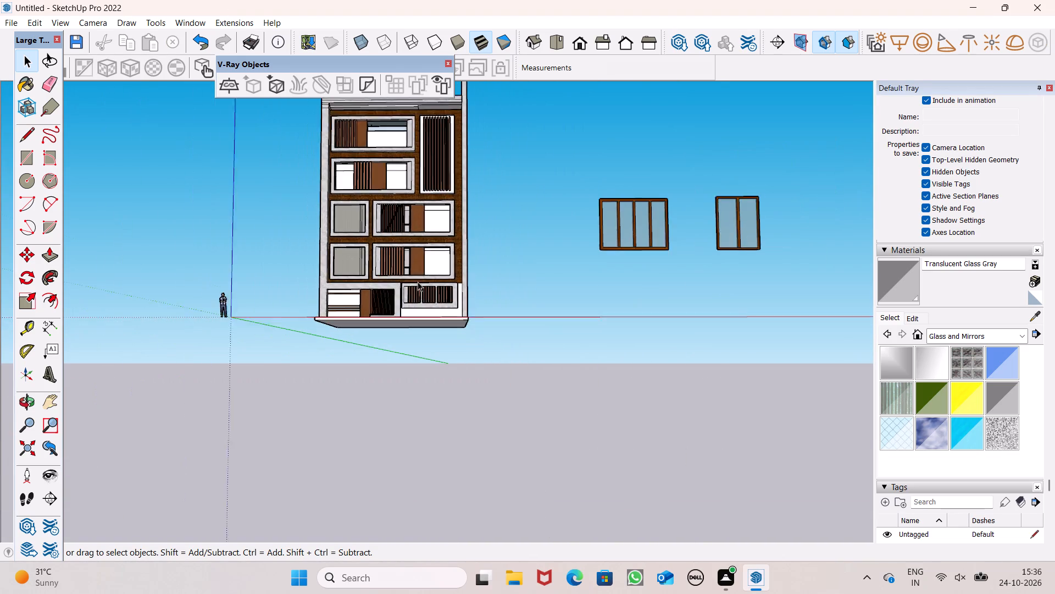
scroll(418, 282, "down", 1)
Copy the lower narrow panel sideways into the grey-backed window opening on the same floor.
middle_click_drag(418, 284, 385, 438)
scroll(426, 309, "up", 6)
scroll(352, 255, "up", 3)
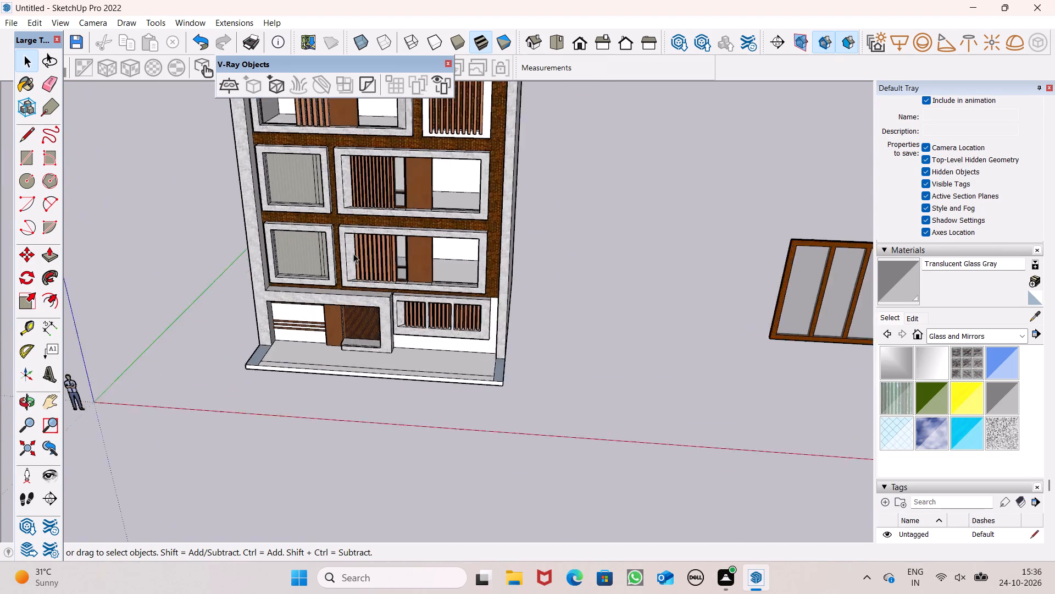
scroll(353, 254, "up", 3)
left_click(429, 273)
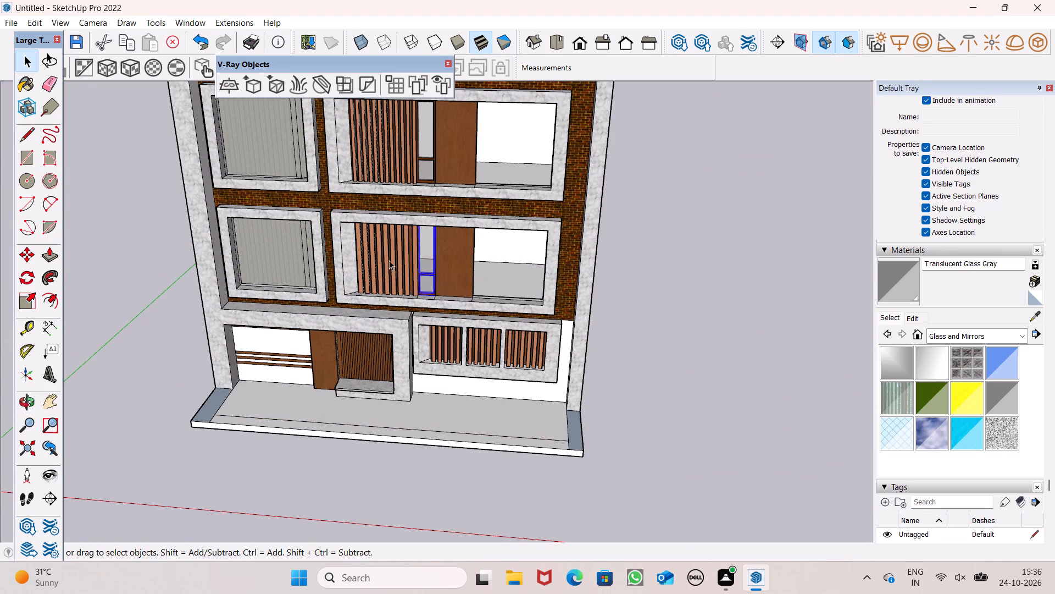
key("m")
key("Return")
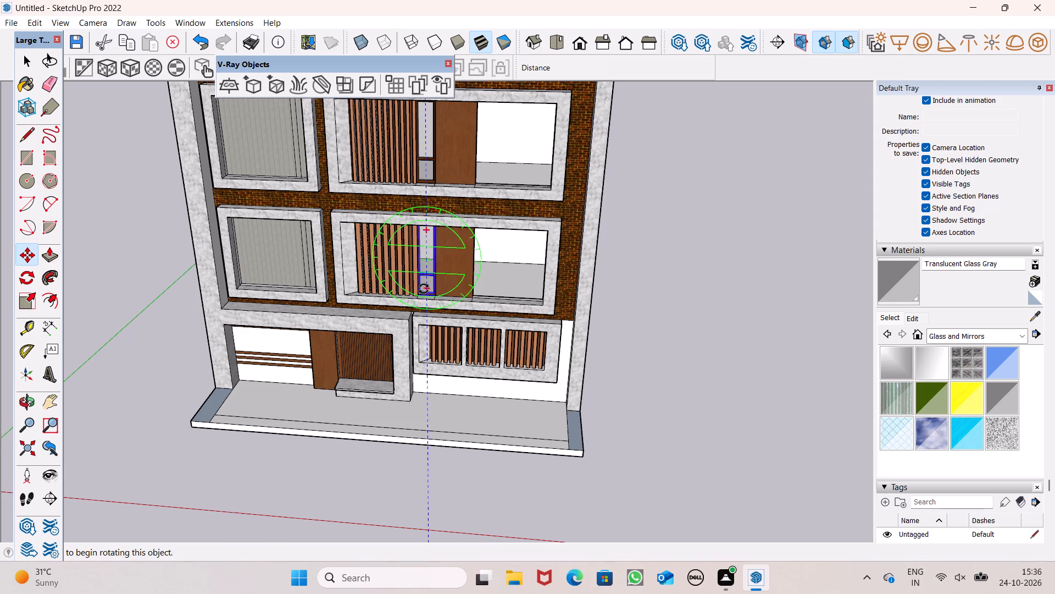
left_click_drag(437, 295, 295, 296)
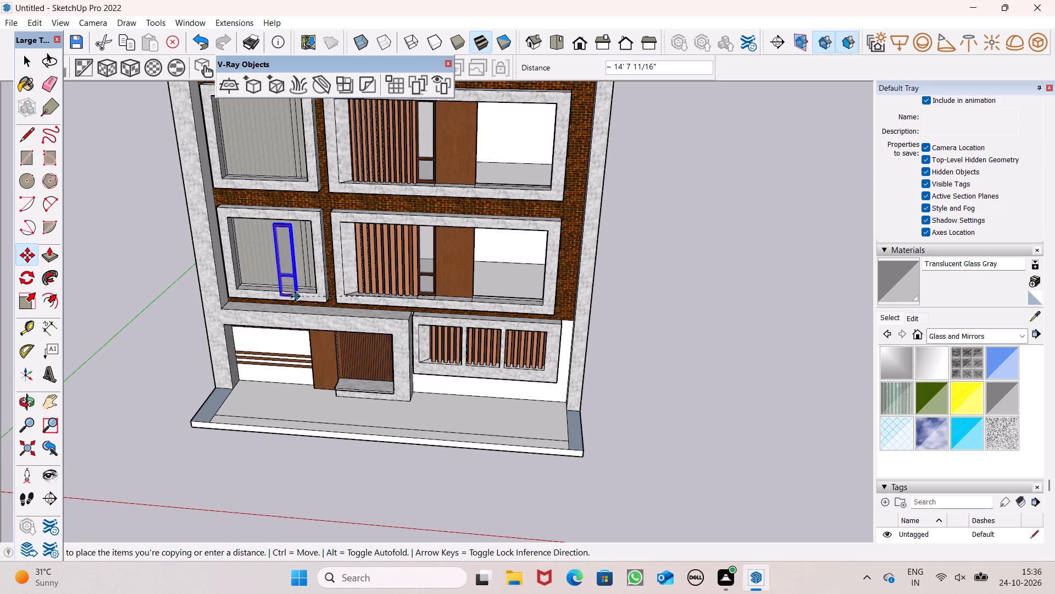
left_click_drag(295, 296, 319, 294)
Move the copied panel about 2 11/16" to align its lower corner with the inner corner of the window's marble frame.
middle_click_drag(297, 291, 615, 174)
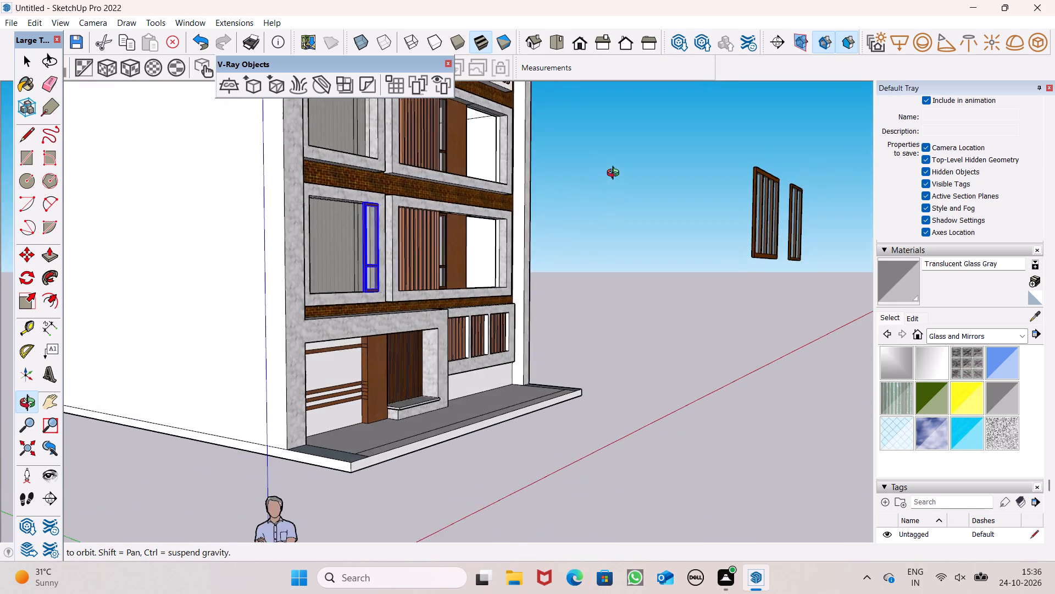
middle_click_drag(615, 174, 616, 181)
scroll(405, 222, "up", 6)
left_click(350, 272)
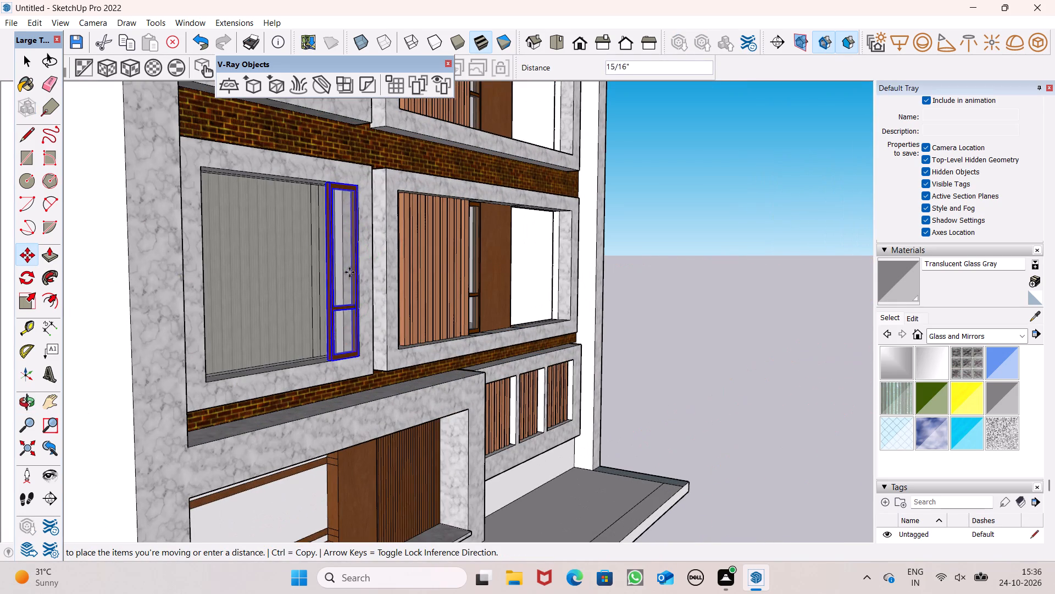
left_click(353, 273)
key("space")
scroll(371, 346, "up", 1)
middle_click_drag(371, 347, 136, 399)
scroll(158, 379, "up", 6)
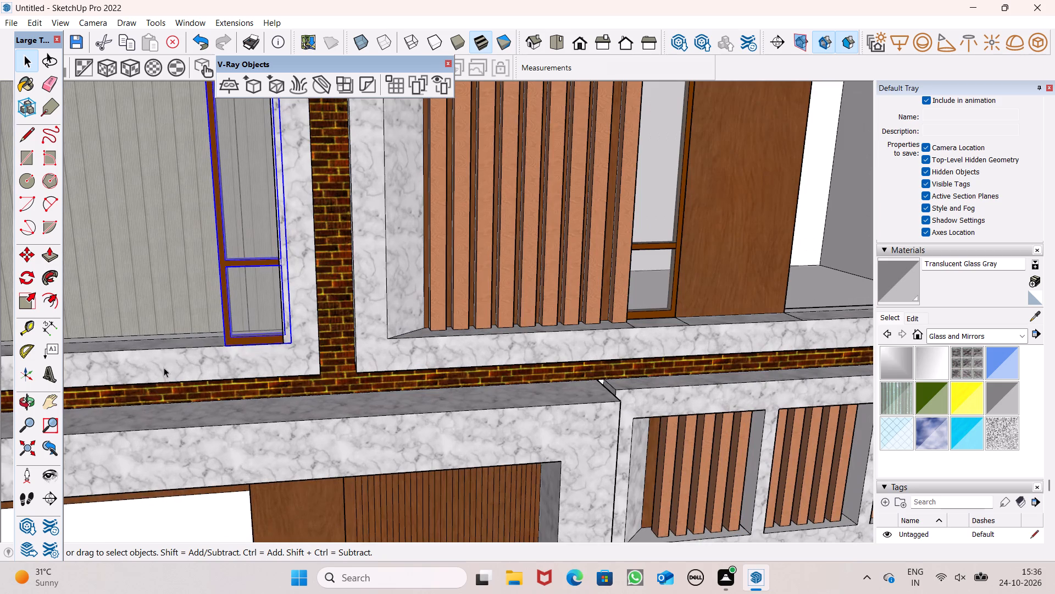
key("m")
key("Return")
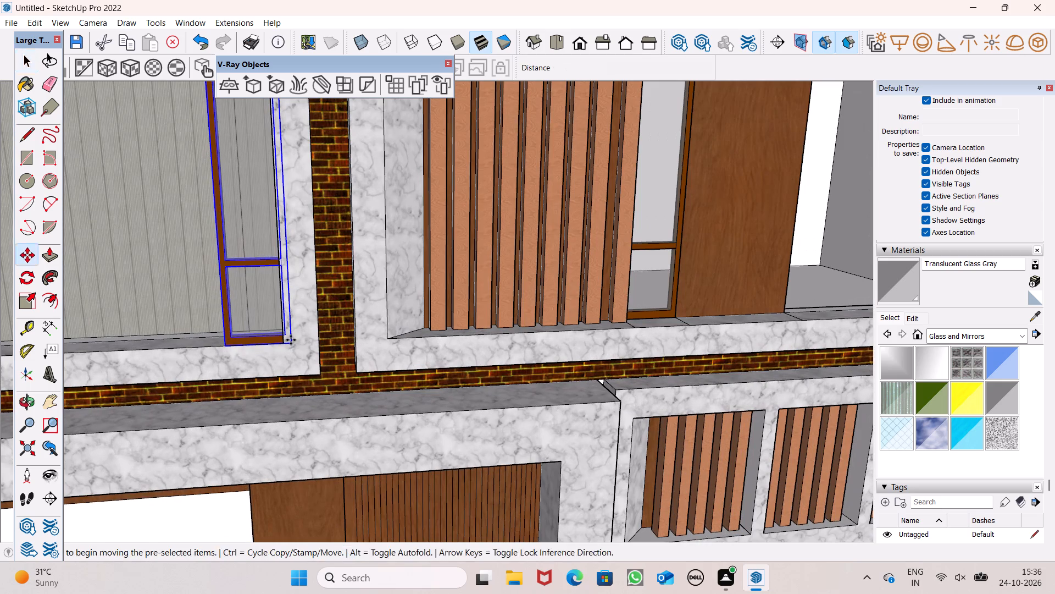
left_click_drag(293, 343, 280, 345)
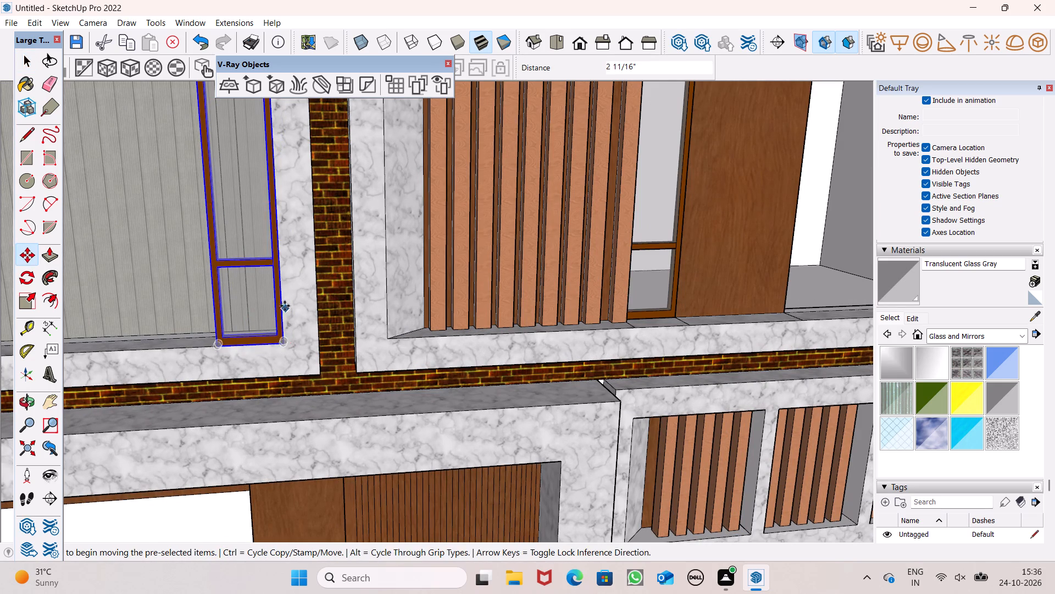
Scale the depth of the copied panel slightly to thicken its frame in the window opening.
left_click(30, 298)
scroll(376, 265, "down", 6)
middle_click_drag(341, 266, 496, 321)
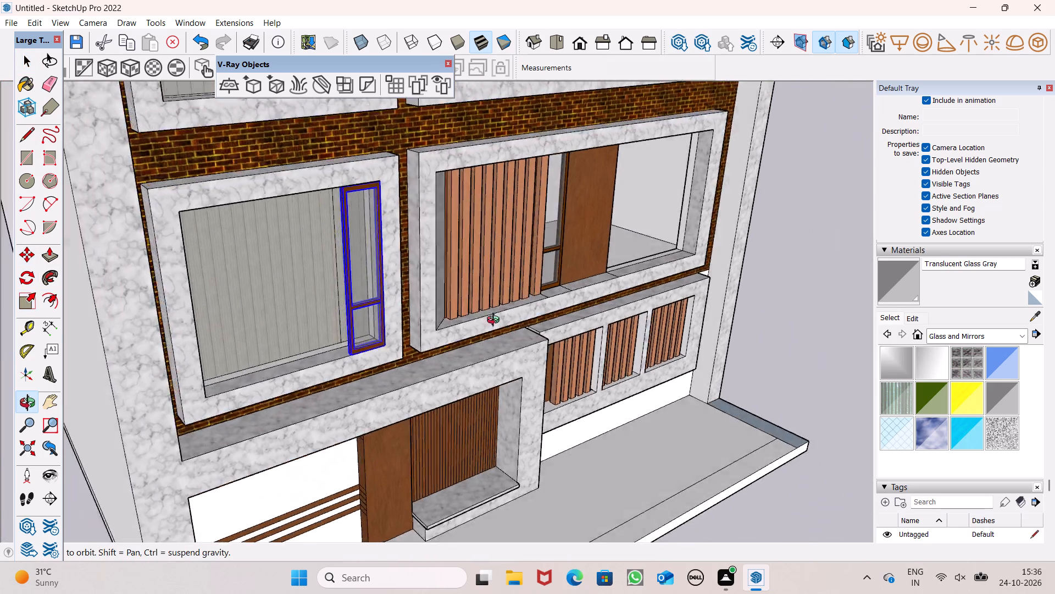
middle_click_drag(496, 321, 579, 344)
scroll(394, 312, "up", 4)
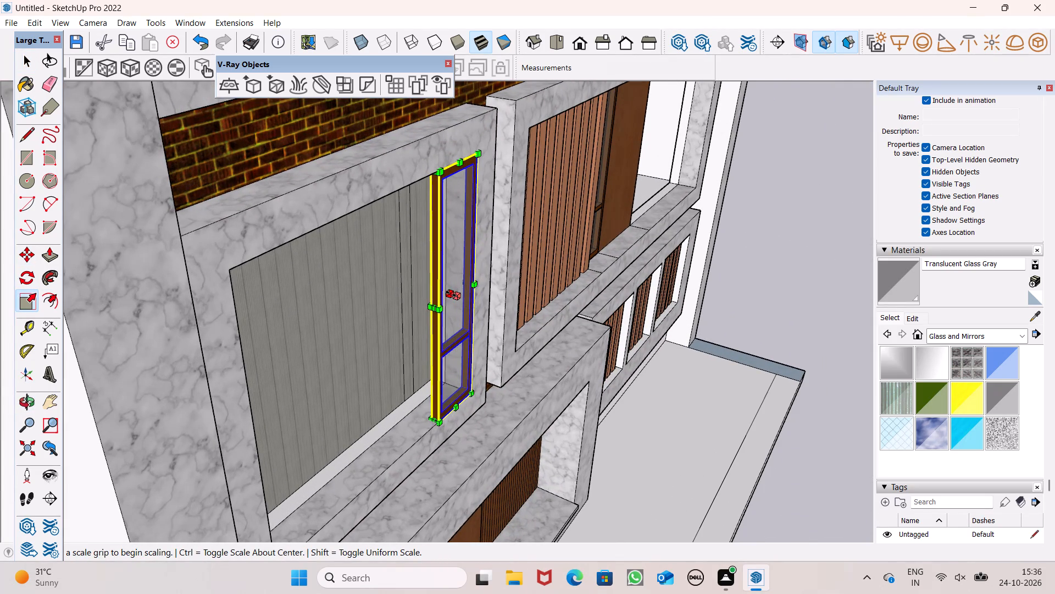
left_click_drag(449, 293, 440, 292)
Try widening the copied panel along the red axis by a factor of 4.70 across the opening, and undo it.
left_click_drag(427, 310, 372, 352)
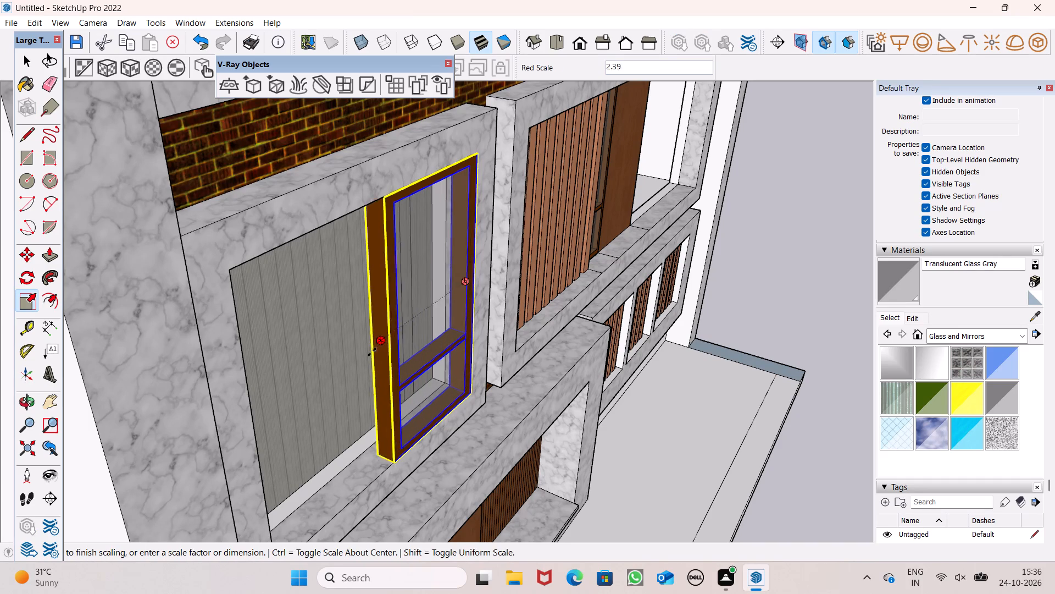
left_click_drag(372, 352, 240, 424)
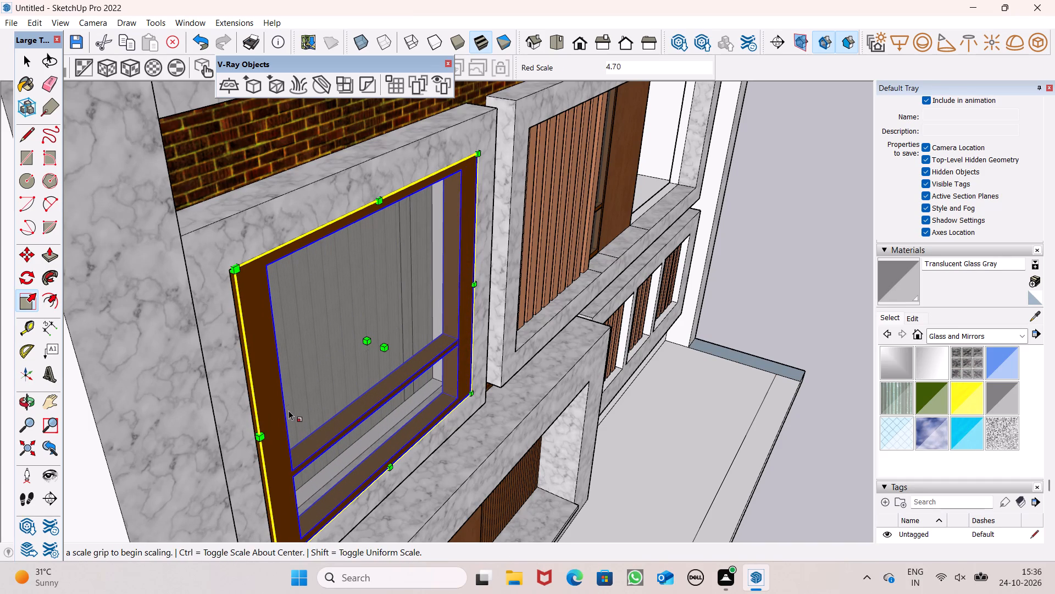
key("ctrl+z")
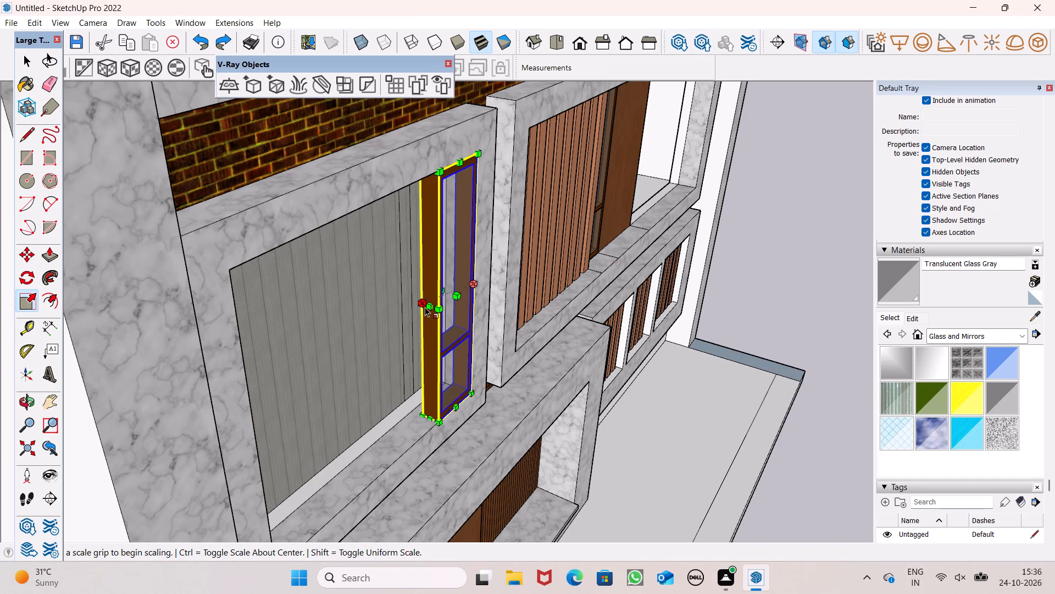
Widen the copied panel along the red axis by 4.71, plus about 1.01 more, to reach the opening's far edge.
left_click_drag(427, 306, 233, 420)
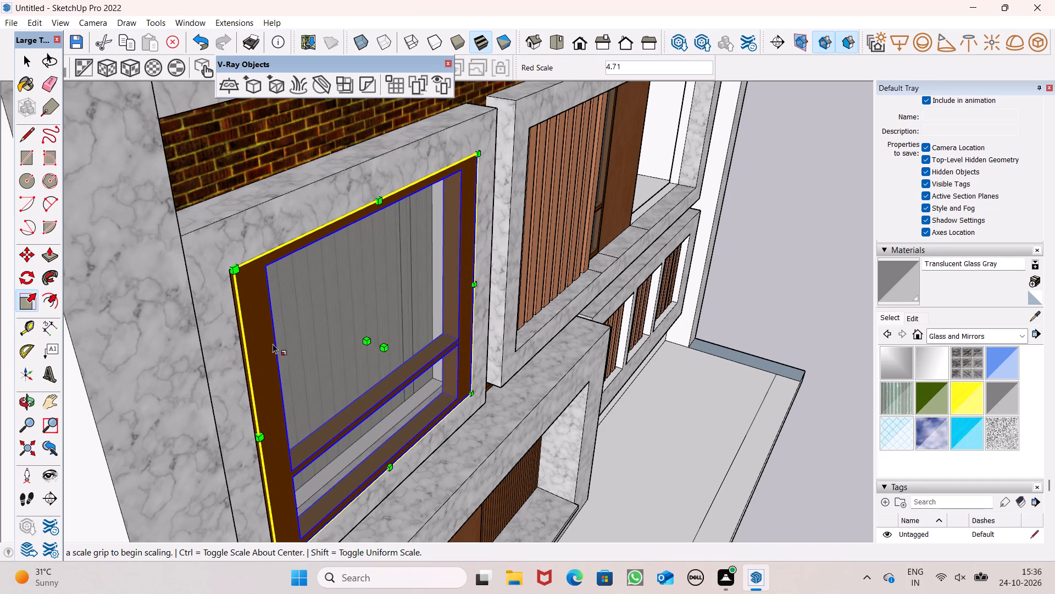
scroll(293, 284, "down", 6)
middle_click_drag(320, 332, 190, 344)
scroll(180, 349, "up", 6)
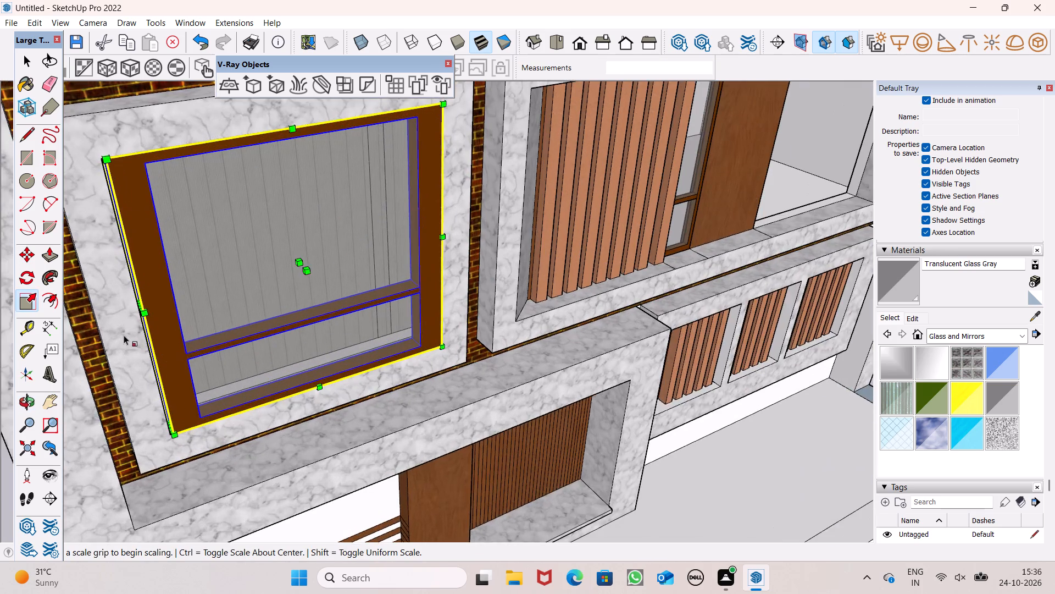
scroll(122, 332, "up", 11)
left_click_drag(159, 263, 150, 264)
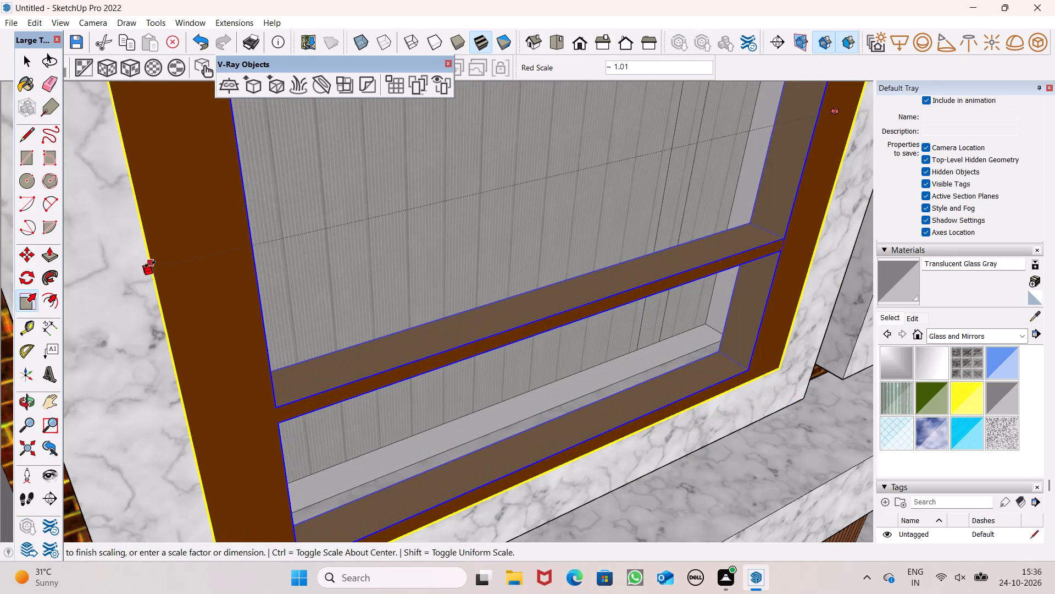
left_click_drag(150, 264, 148, 266)
scroll(164, 258, "down", 20)
scroll(164, 258, "down", 7)
middle_click_drag(308, 259, 297, 265)
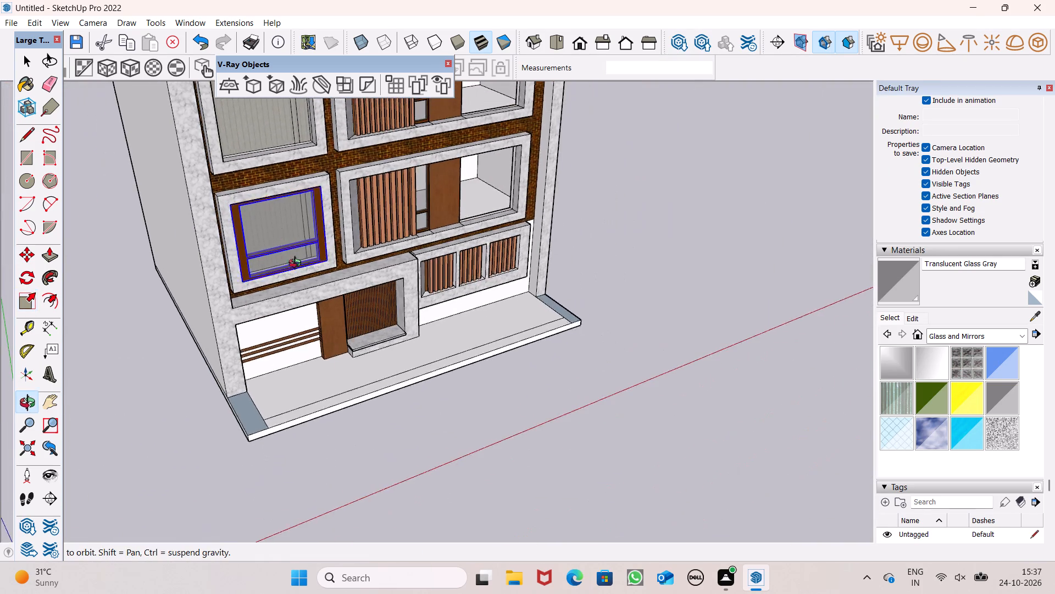
middle_click_drag(297, 265, 193, 268)
key("space")
left_click(485, 435)
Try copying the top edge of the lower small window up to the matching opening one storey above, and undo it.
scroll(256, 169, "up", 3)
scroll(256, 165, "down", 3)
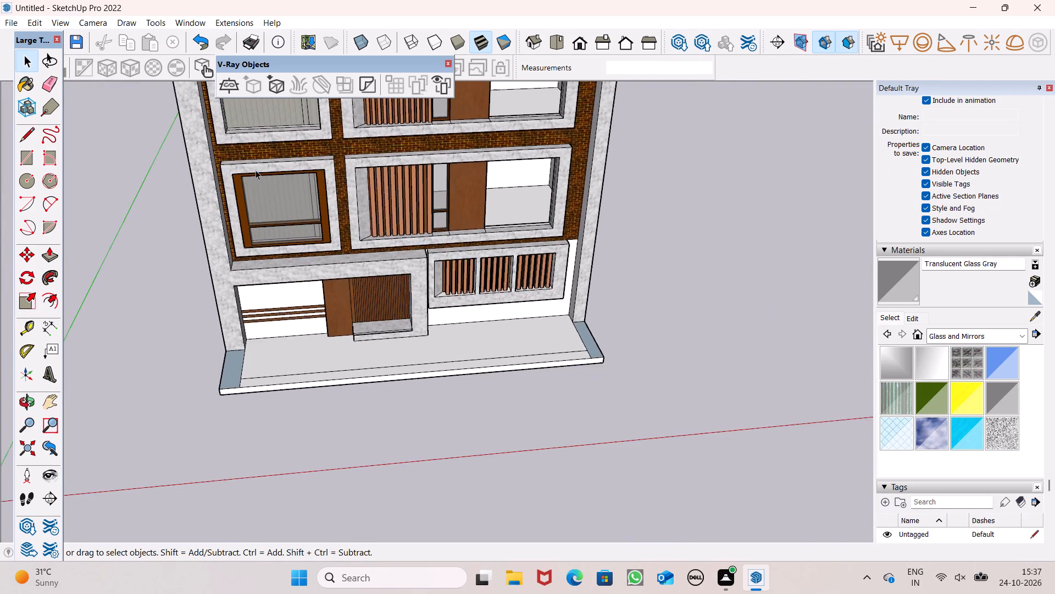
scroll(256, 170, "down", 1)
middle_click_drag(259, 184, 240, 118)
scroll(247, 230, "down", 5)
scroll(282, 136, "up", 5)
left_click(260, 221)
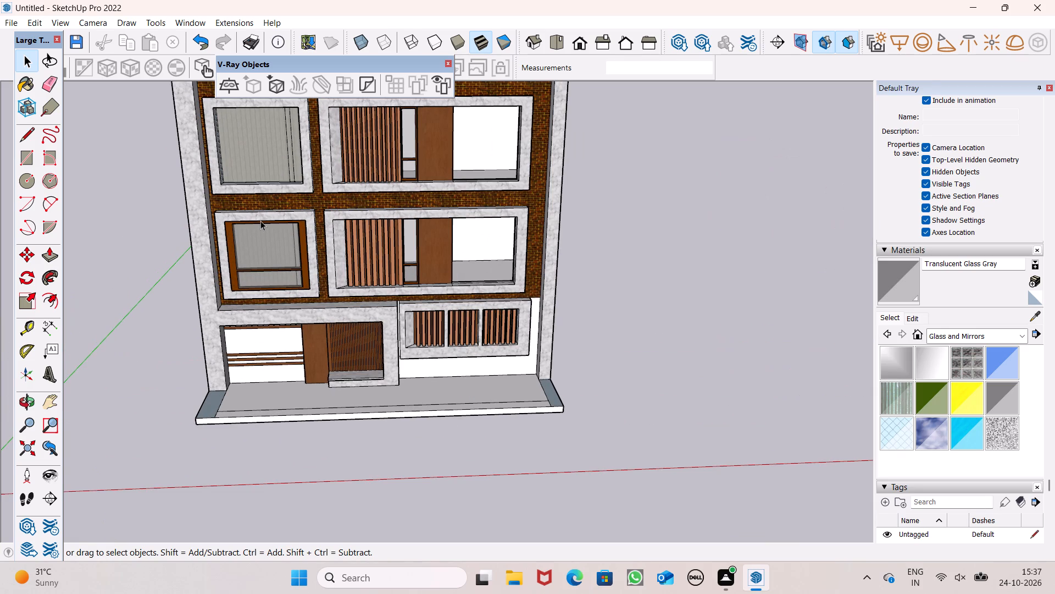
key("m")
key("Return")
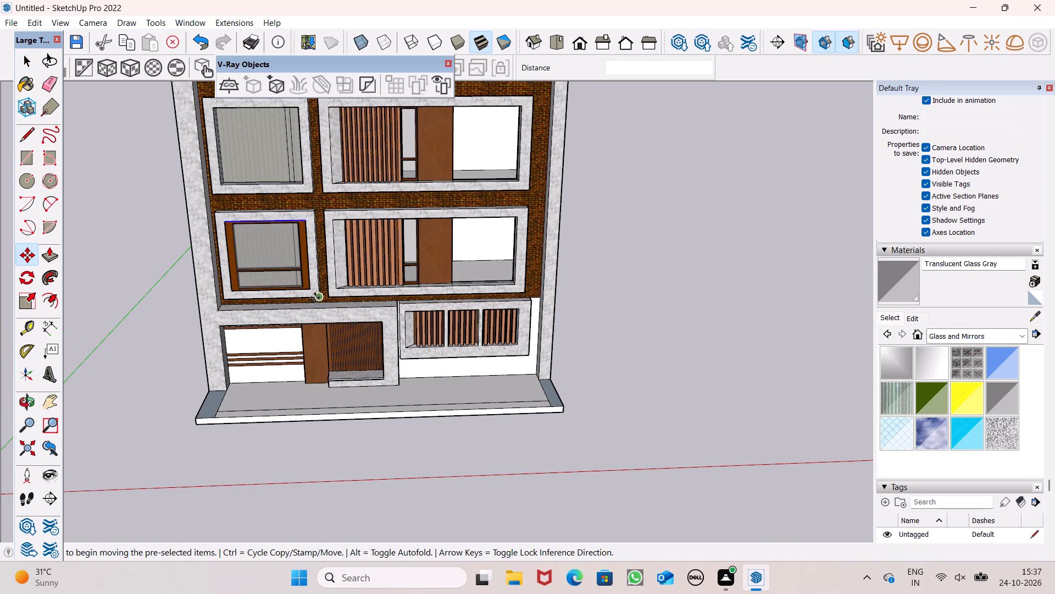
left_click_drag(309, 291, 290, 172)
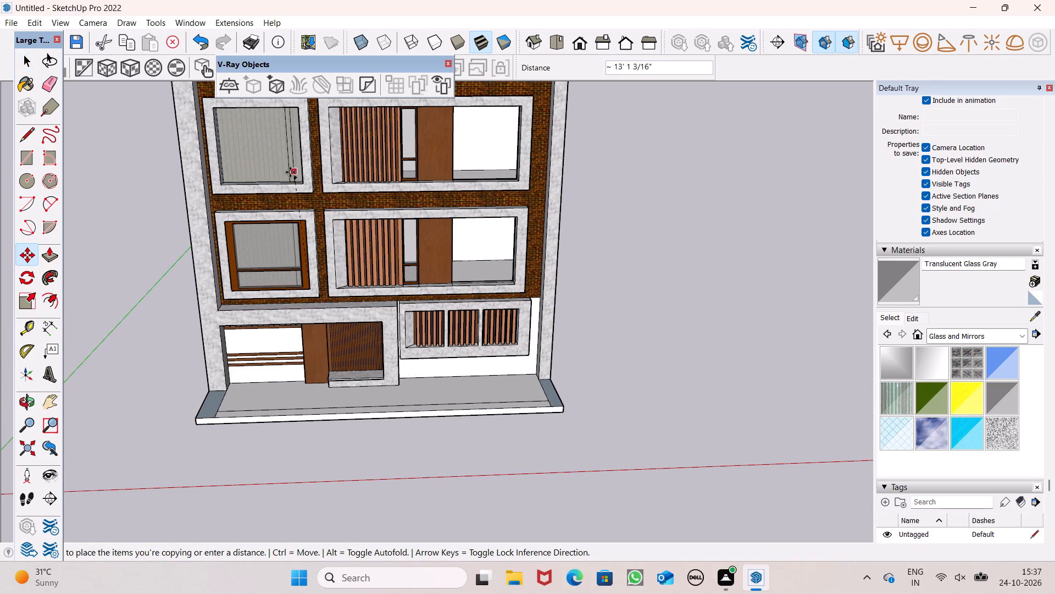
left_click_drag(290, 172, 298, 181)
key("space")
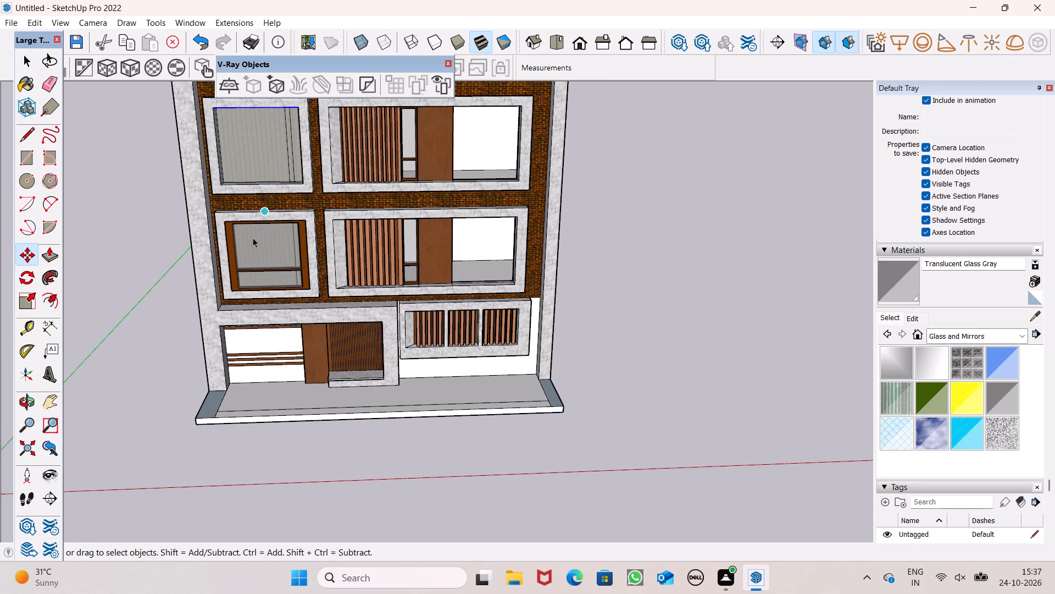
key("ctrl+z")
Copy the brown-framed glazed panel from the lower small window to the matching marble-framed opening one storey above.
double_click(266, 260)
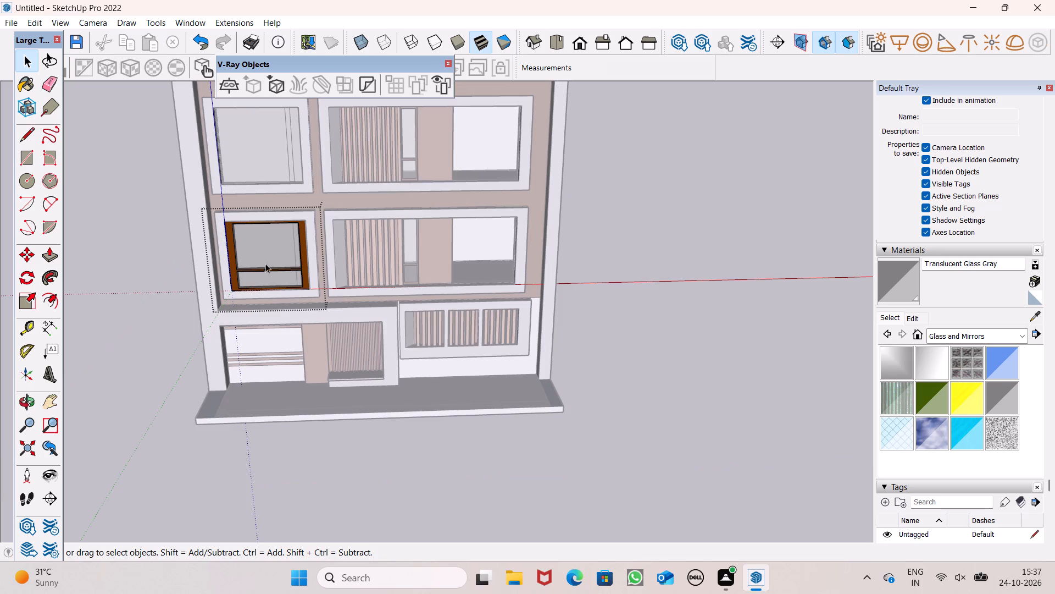
left_click_drag(100, 312, 108, 309)
left_click(137, 303)
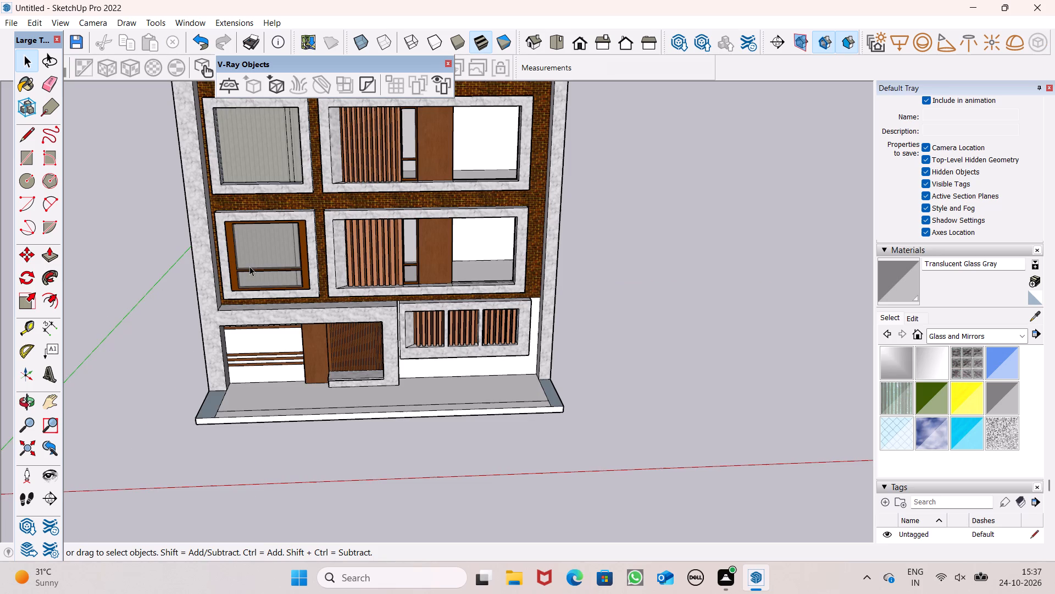
left_click(250, 266)
key("m")
key("Return")
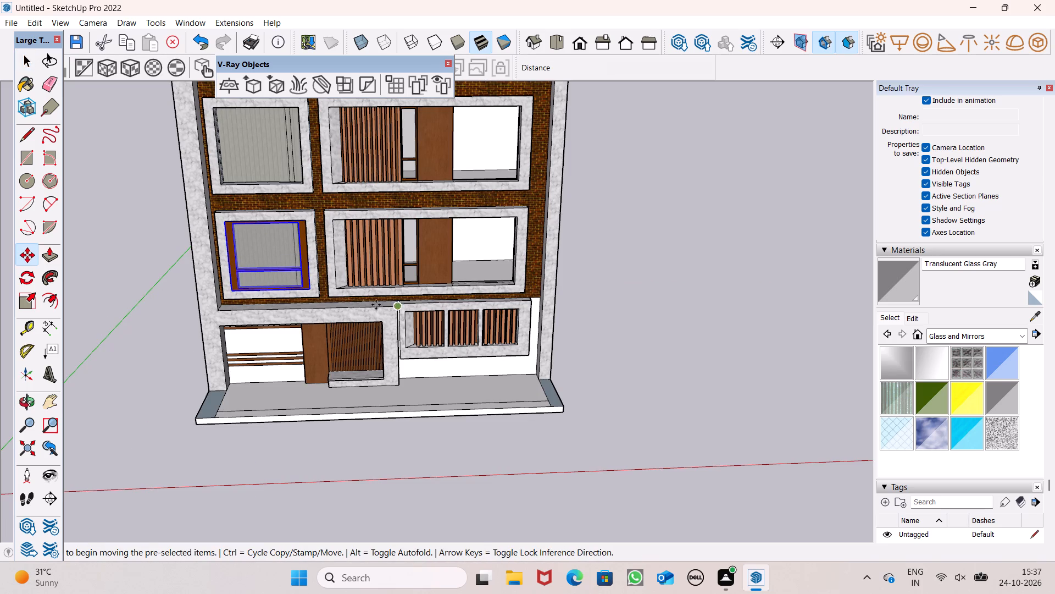
left_click_drag(309, 290, 305, 257)
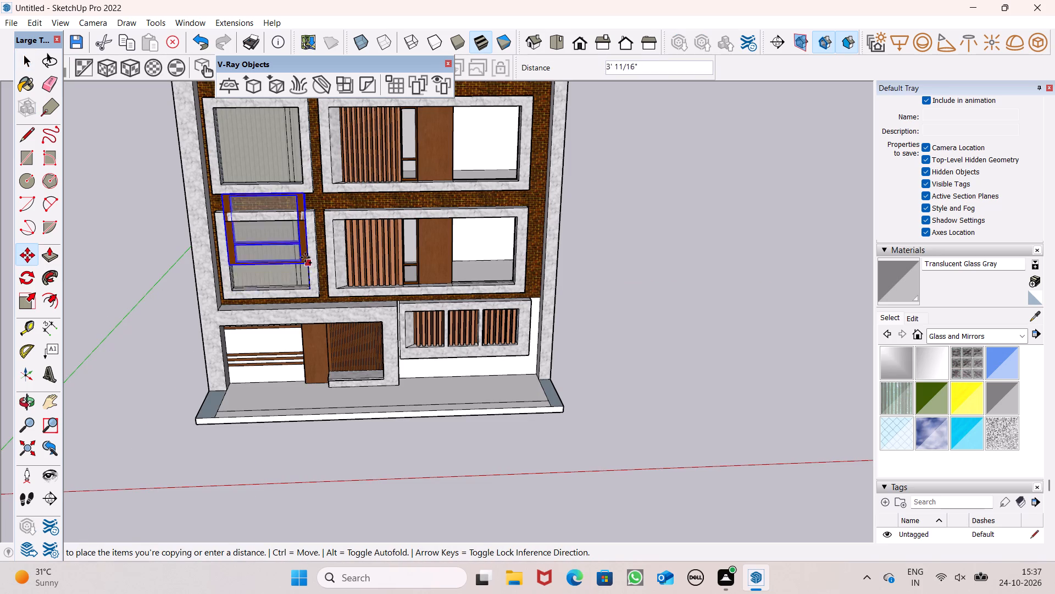
left_click_drag(305, 257, 299, 180)
key("space")
left_click(140, 237)
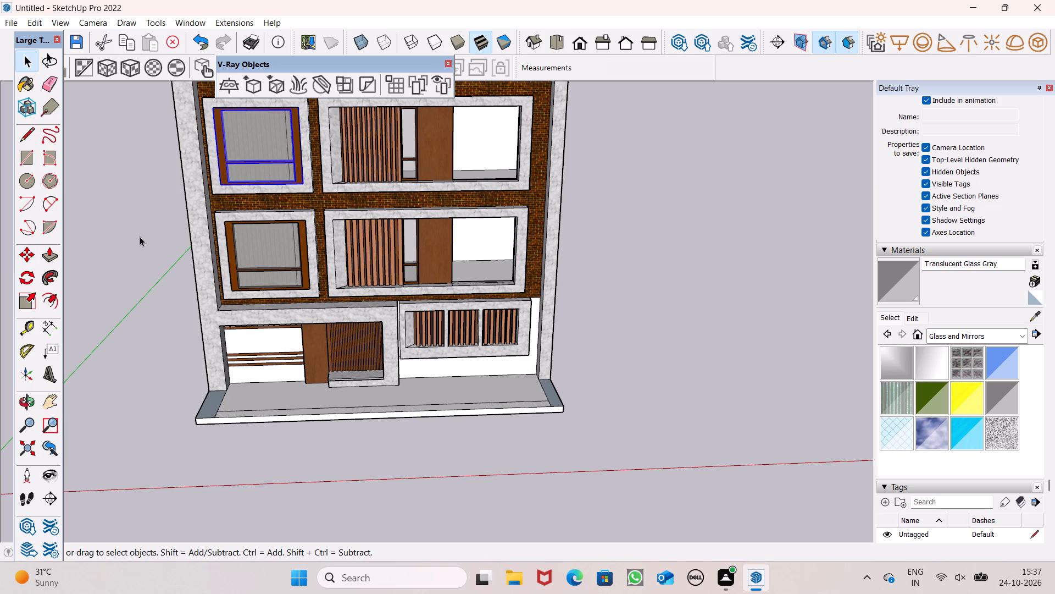
Move the freestanding four-pane glazed panel to the upper facade, placing it clear of the building beside the top-floor openings.
scroll(140, 239, "down", 5)
scroll(639, 216, "down", 5)
scroll(497, 249, "down", 5)
scroll(549, 164, "up", 6)
scroll(557, 214, "down", 6)
scroll(582, 280, "up", 4)
left_click(633, 287)
left_click(628, 285)
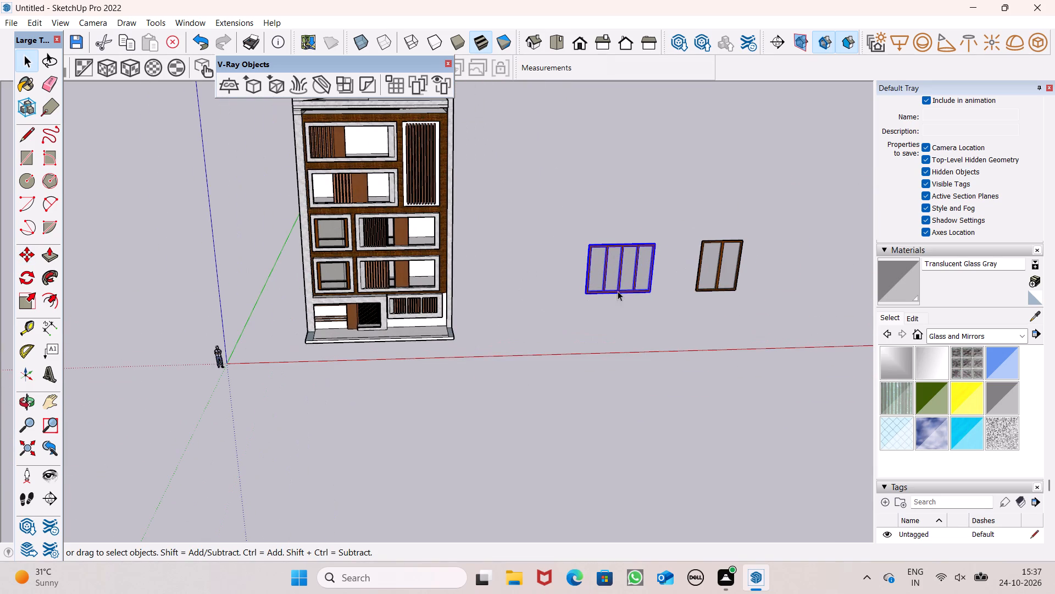
key("m")
key("Return")
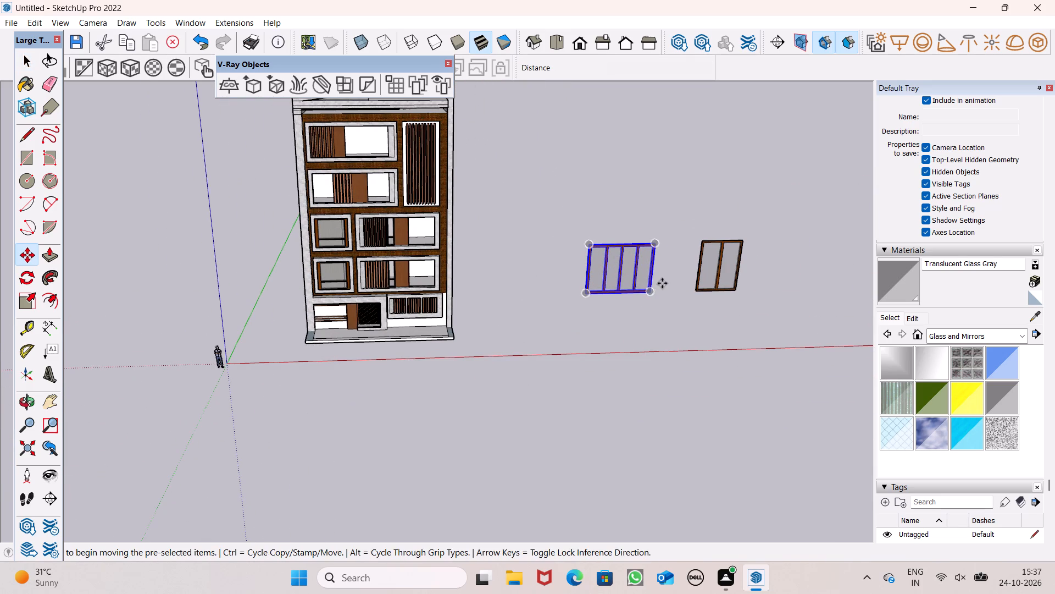
left_click_drag(645, 294, 387, 155)
scroll(323, 273, "down", 6)
scroll(361, 154, "up", 14)
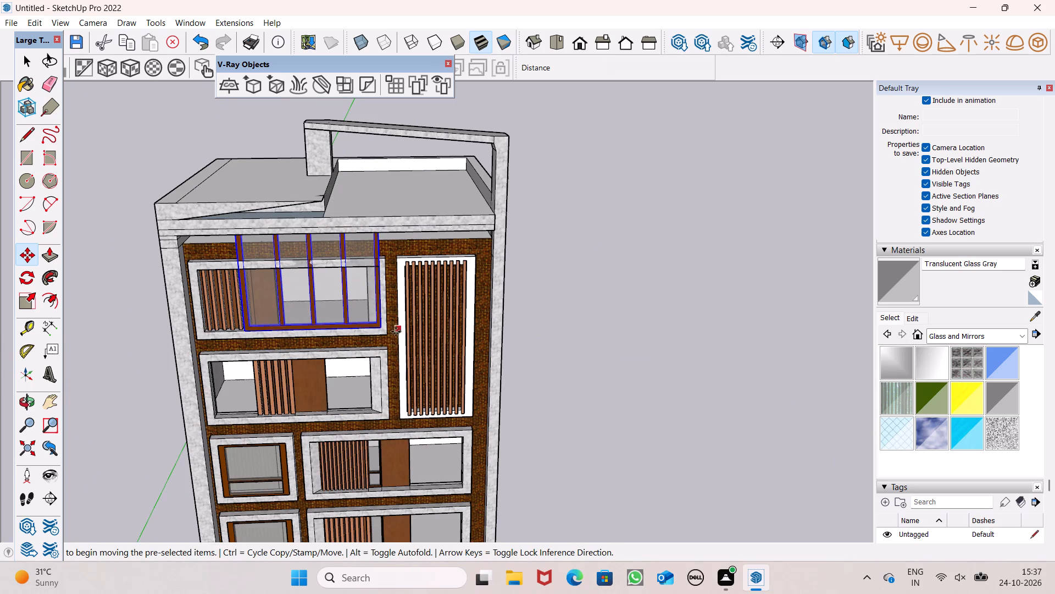
left_click_drag(381, 333, 578, 380)
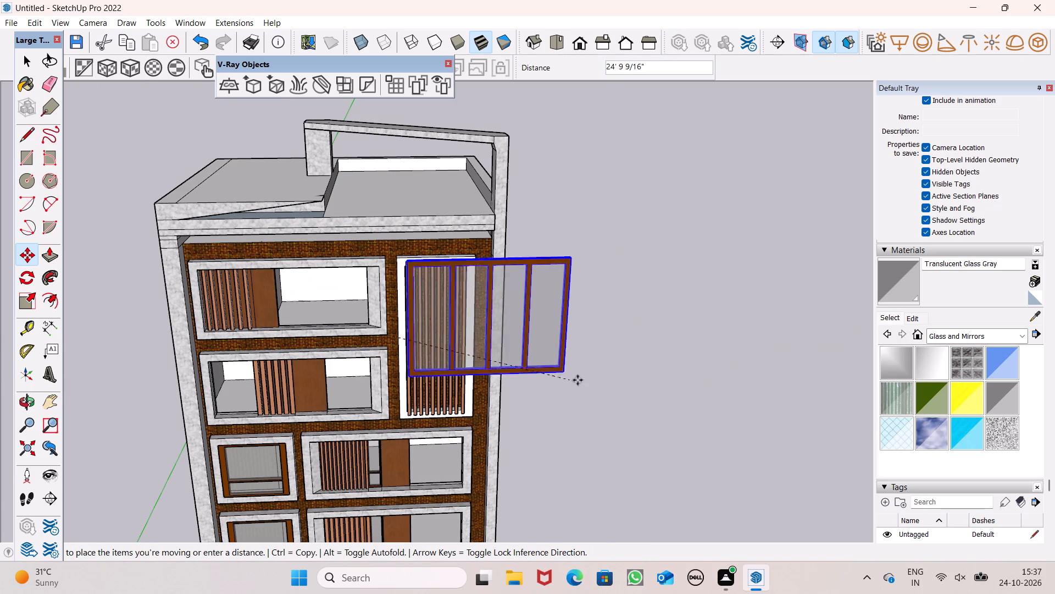
left_click_drag(578, 380, 706, 397)
Scale the four-pane panel uniformly down to less than half its size.
left_click(32, 294)
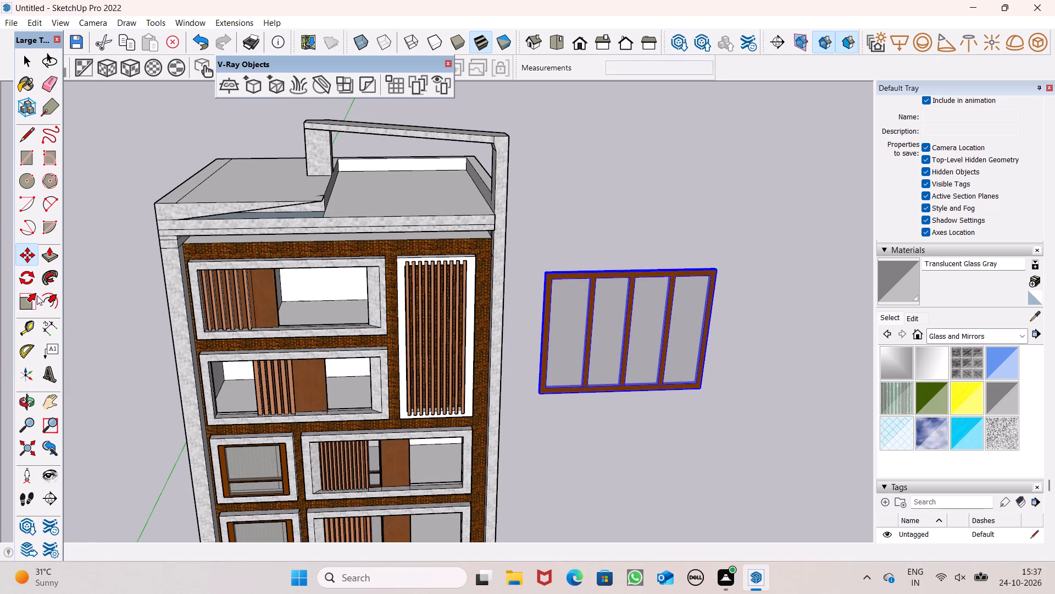
left_click_drag(542, 267, 593, 381)
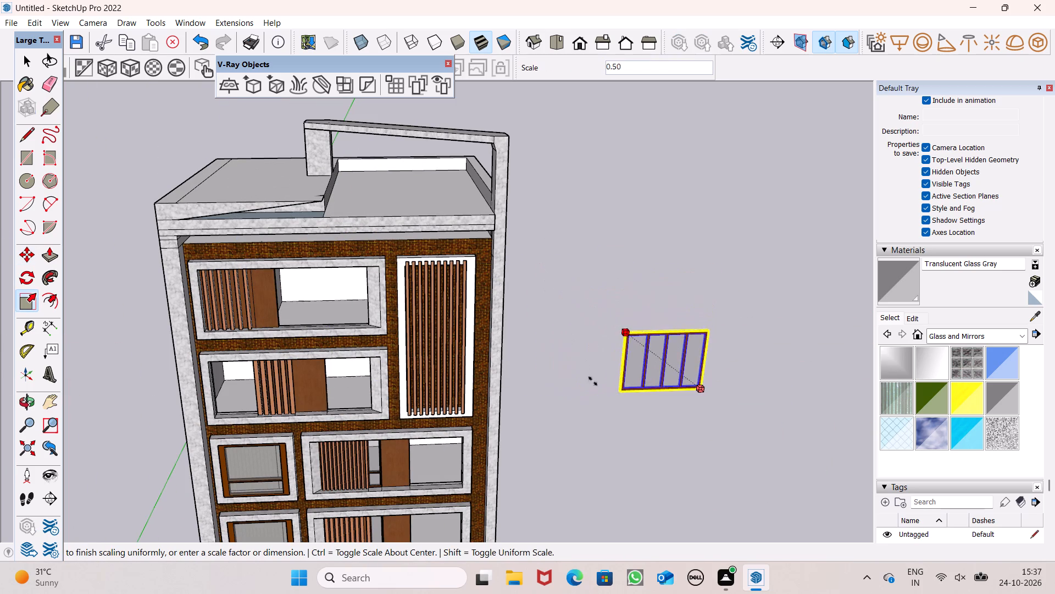
left_click_drag(593, 381, 603, 394)
key("space")
Move the reduced four-pane panel by its lower corner to the inner lower corner of the top-floor opening, opposite the wooden slats.
key("m")
key("Return")
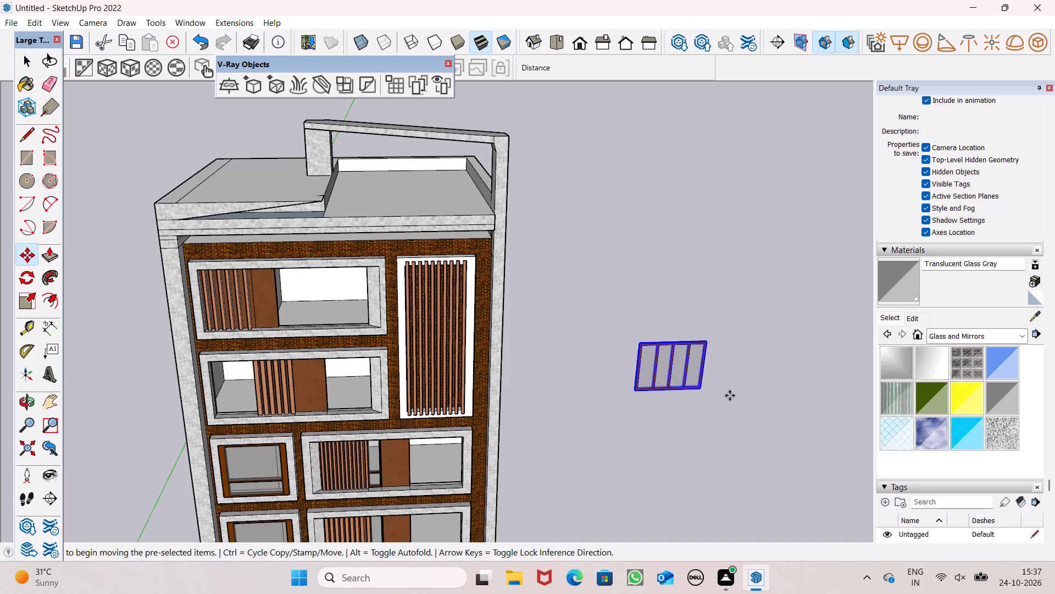
left_click_drag(704, 391, 360, 330)
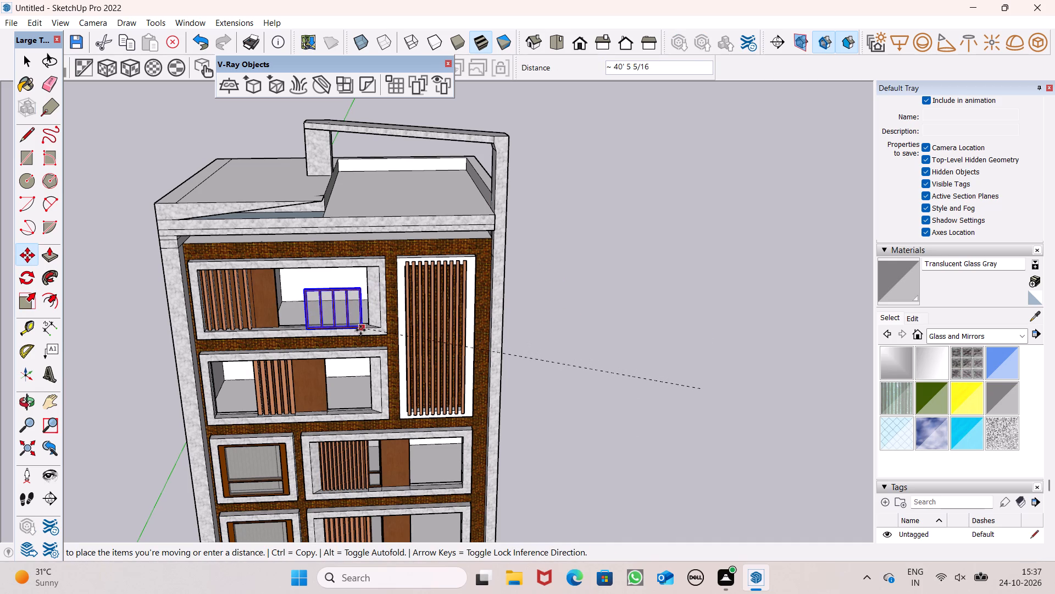
left_click_drag(360, 330, 370, 322)
Scale the four-pane panel's depth along the green axis by -2.70 to thicken its frame.
scroll(364, 271, "up", 7)
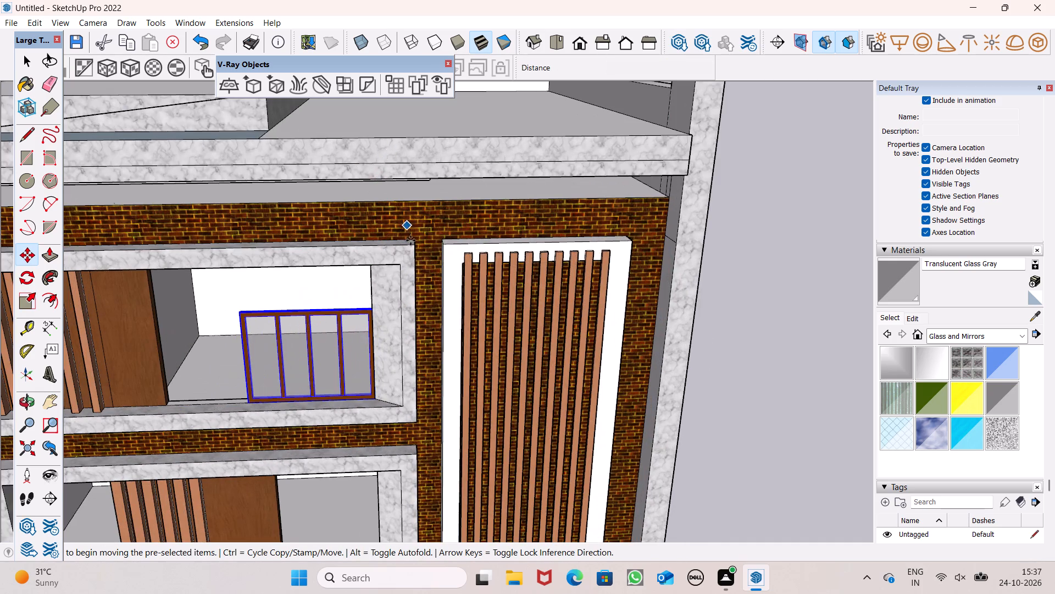
scroll(414, 269, "up", 6)
scroll(422, 370, "down", 6)
scroll(361, 278, "down", 6)
middle_click_drag(329, 352, 341, 355)
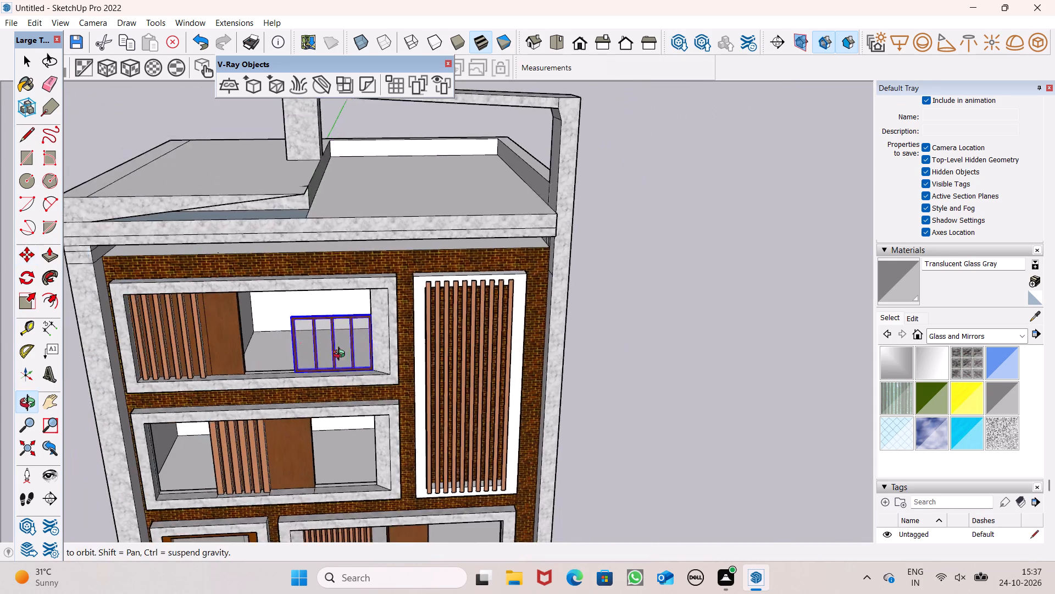
middle_click_drag(341, 355, 580, 392)
left_click(25, 303)
scroll(431, 413, "up", 4)
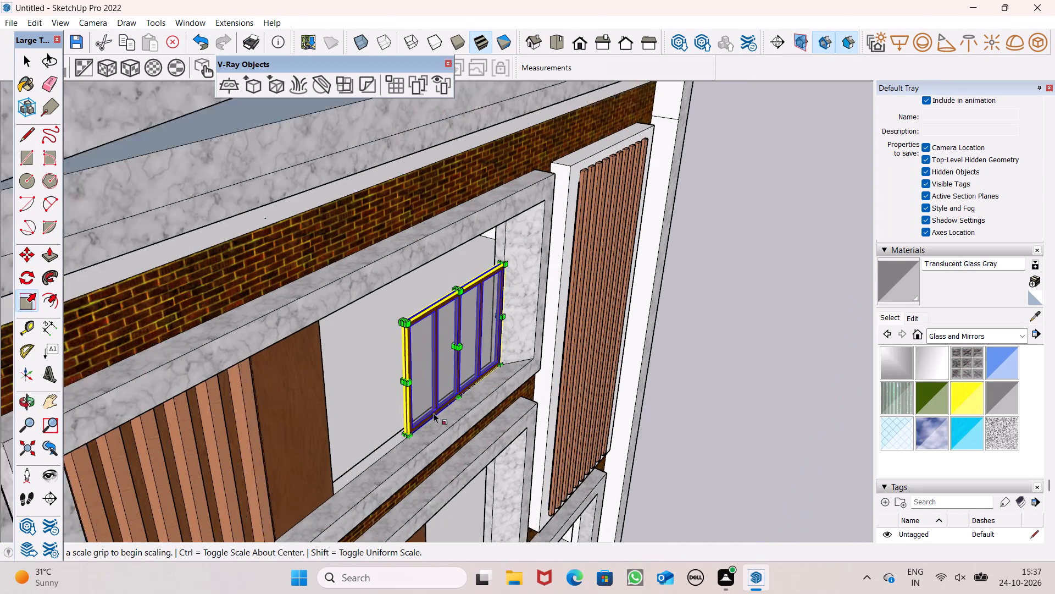
scroll(434, 413, "up", 2)
left_click_drag(457, 335, 447, 337)
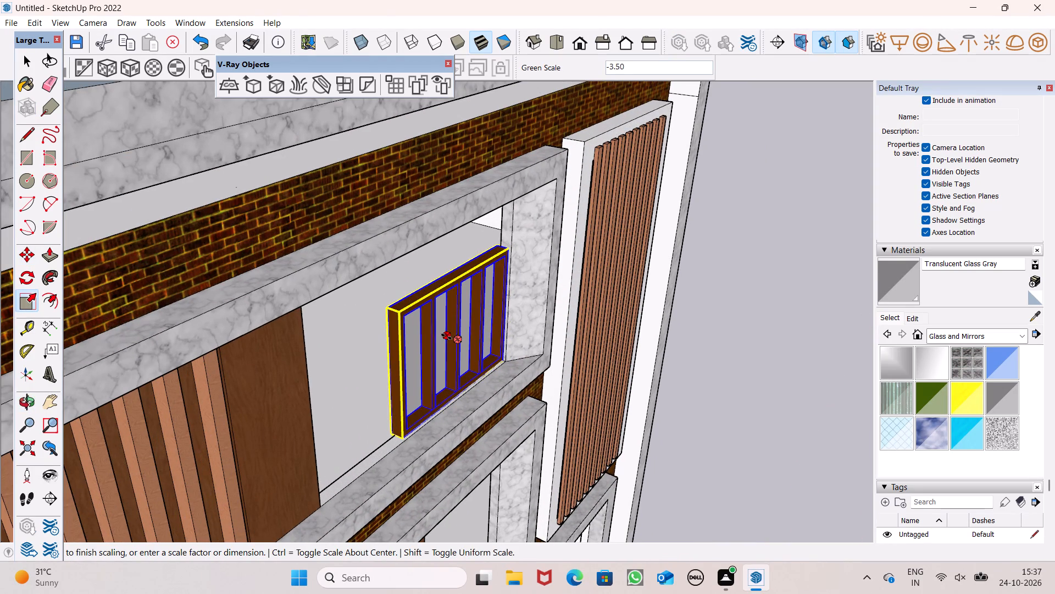
left_click_drag(447, 337, 448, 339)
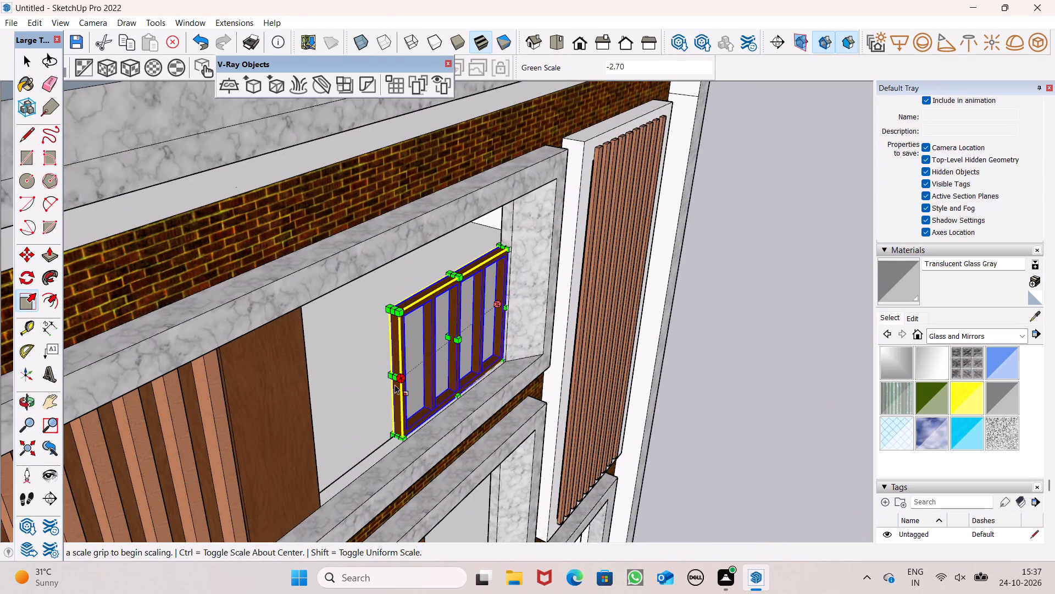
Widen the four-pane panel along the red axis by about 1.64 to reach the wooden panel beside the slats.
left_click_drag(392, 380, 326, 431)
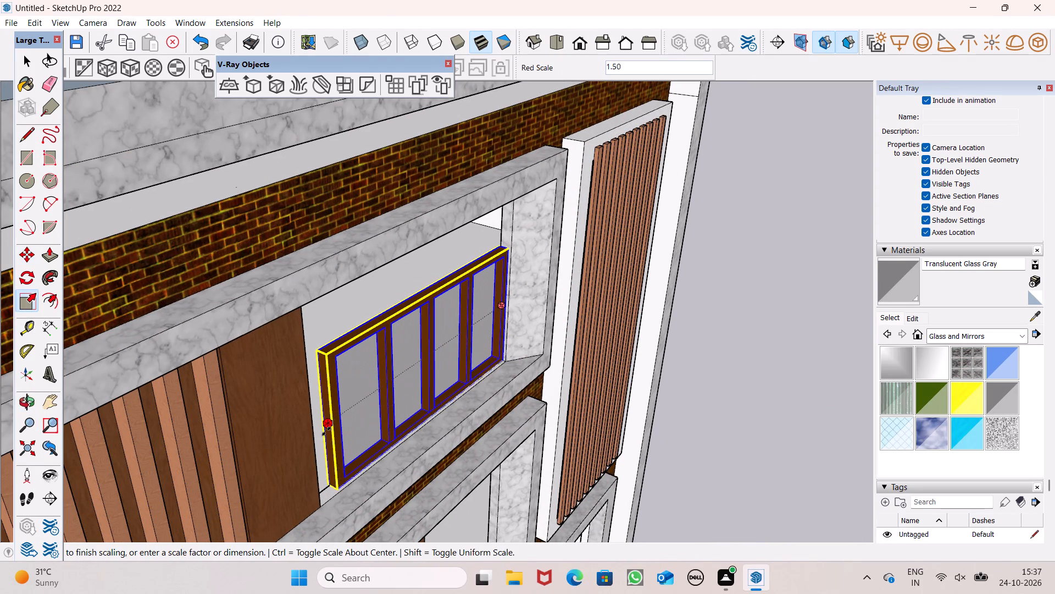
left_click_drag(326, 431, 317, 441)
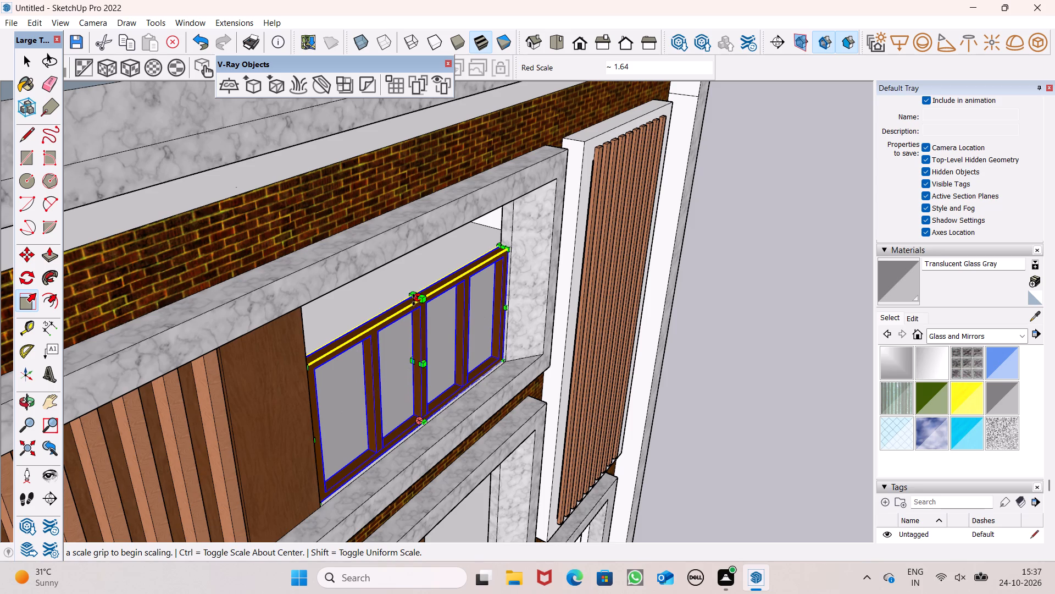
Stretch the four-pane panel's height along the blue axis up to the top of the marble-framed opening.
left_click_drag(414, 299, 406, 240)
middle_click_drag(425, 283, 434, 193)
scroll(420, 127, "up", 6)
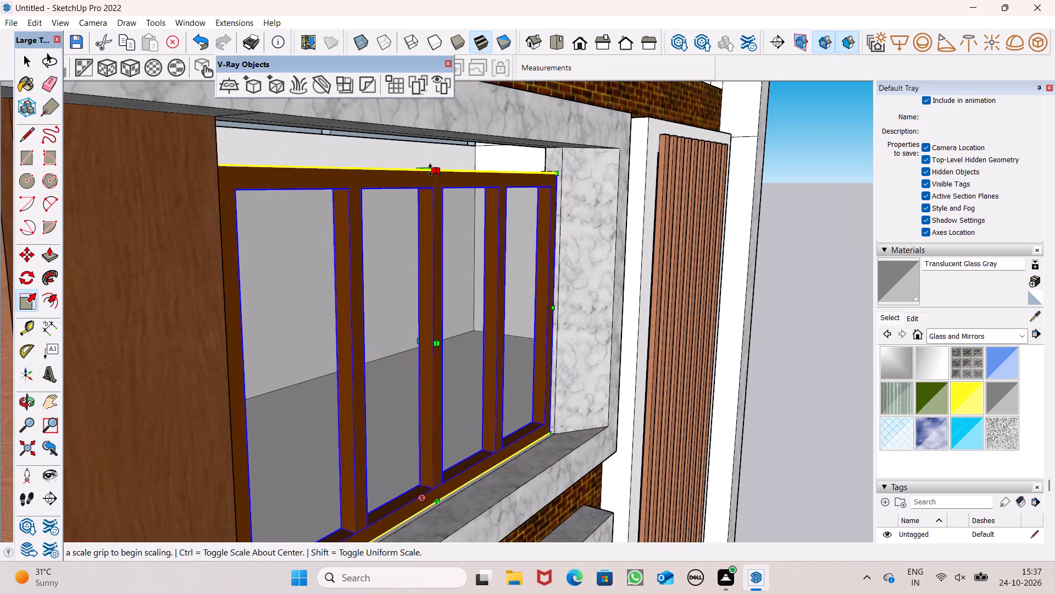
left_click_drag(430, 170, 434, 128)
scroll(430, 238, "down", 5)
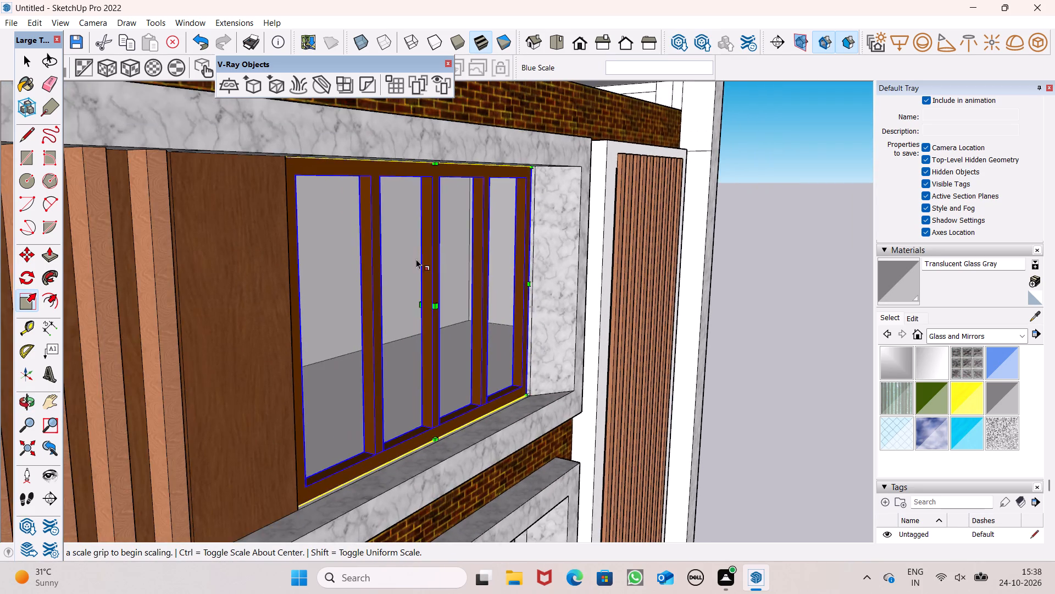
scroll(416, 259, "down", 8)
key("space")
left_click(721, 306)
Scale the freestanding two-pane glazed panel uniformly down to less than half its size.
scroll(485, 199, "down", 7)
middle_click_drag(432, 239, 250, 272)
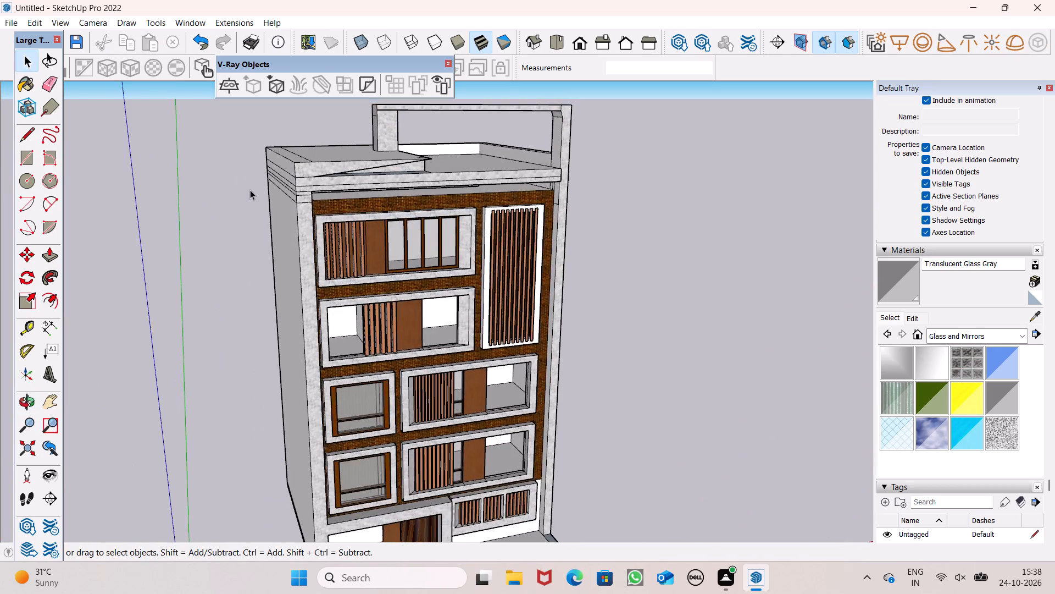
scroll(250, 189, "down", 11)
middle_click_drag(313, 233, 201, 193)
scroll(313, 234, "up", 1)
scroll(509, 273, "up", 4)
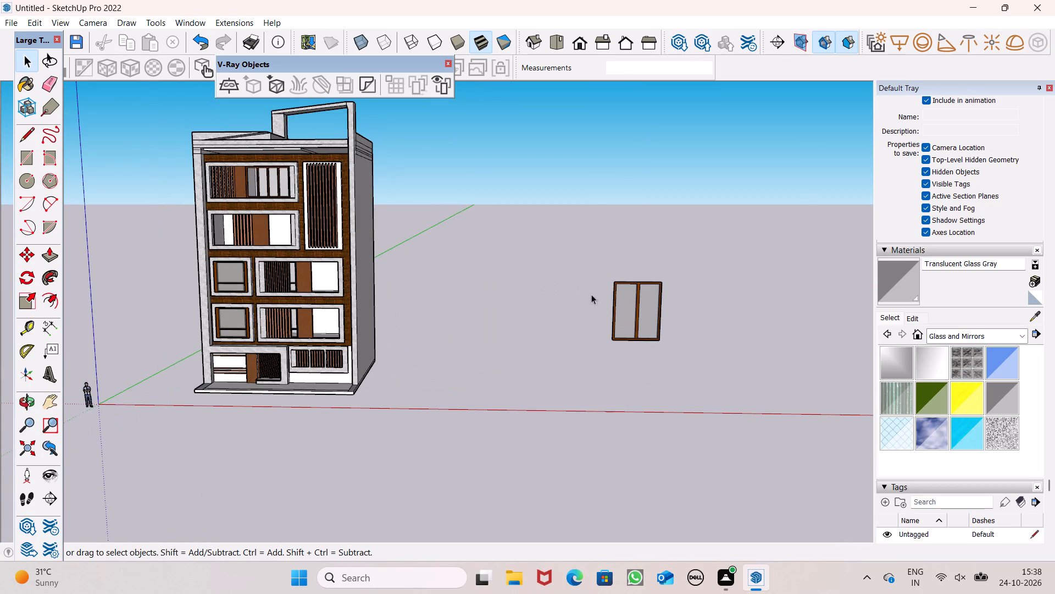
left_click(626, 318)
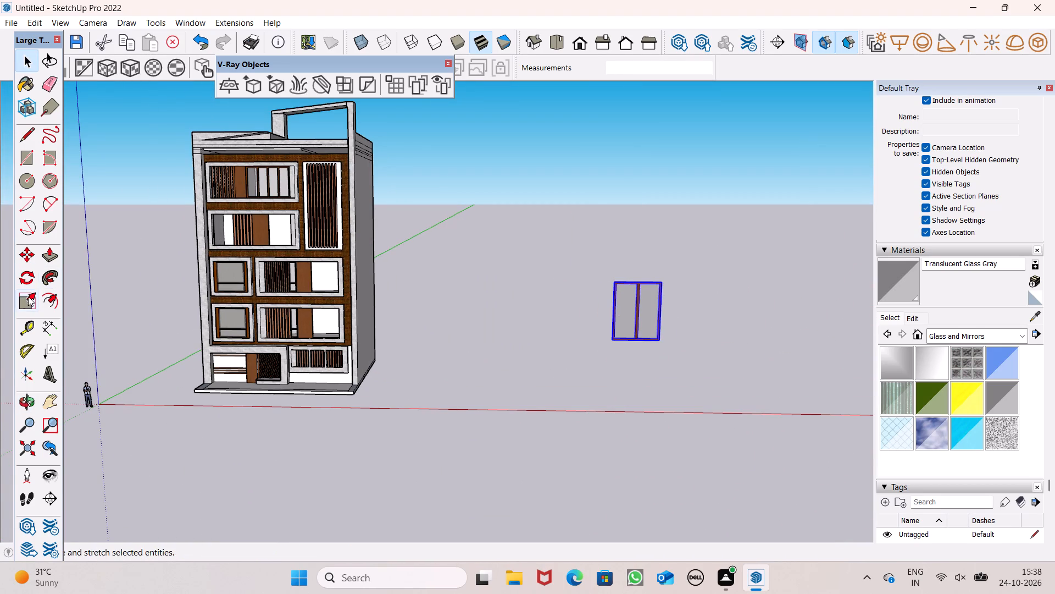
left_click_drag(21, 300, 27, 300)
left_click_drag(617, 283, 626, 322)
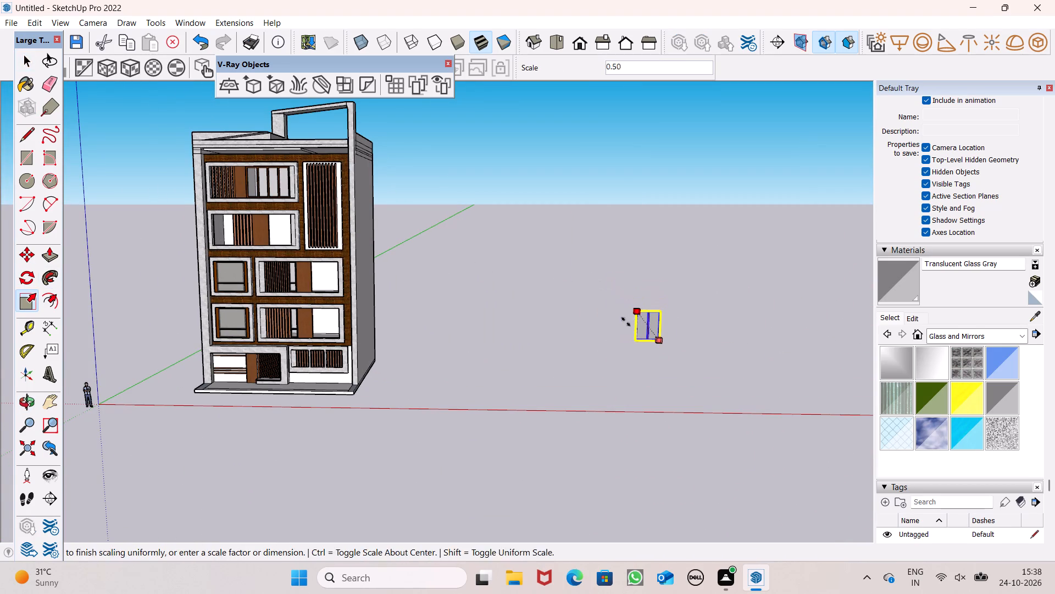
left_click_drag(626, 322, 626, 324)
Move the reduced two-pane panel about 107' 1" into the opening below the top floor, at the end beside the wooden slats.
key("space")
key("m")
key("shift+Return")
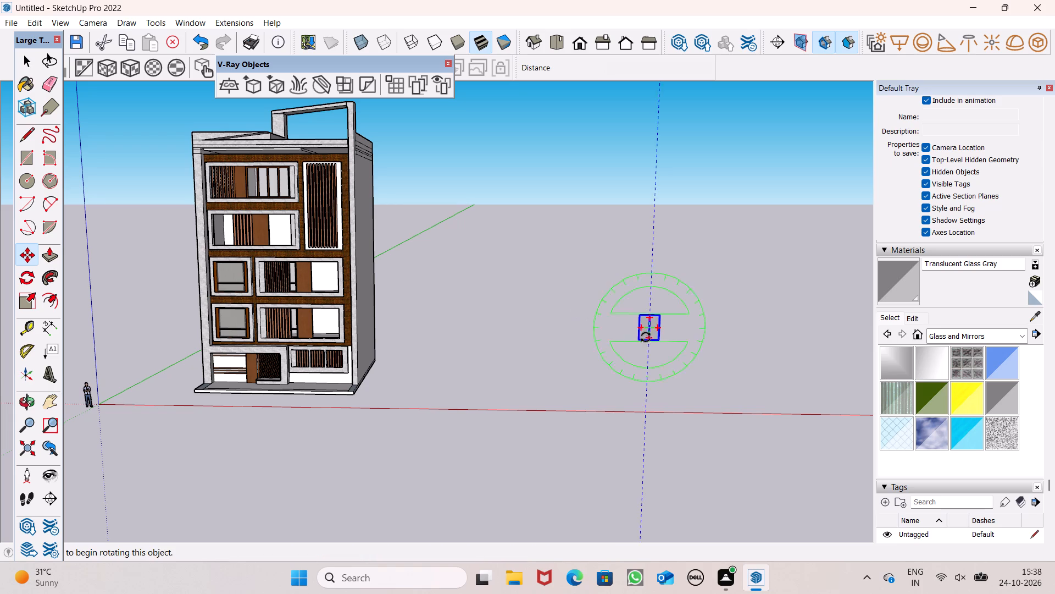
left_click_drag(657, 342, 275, 247)
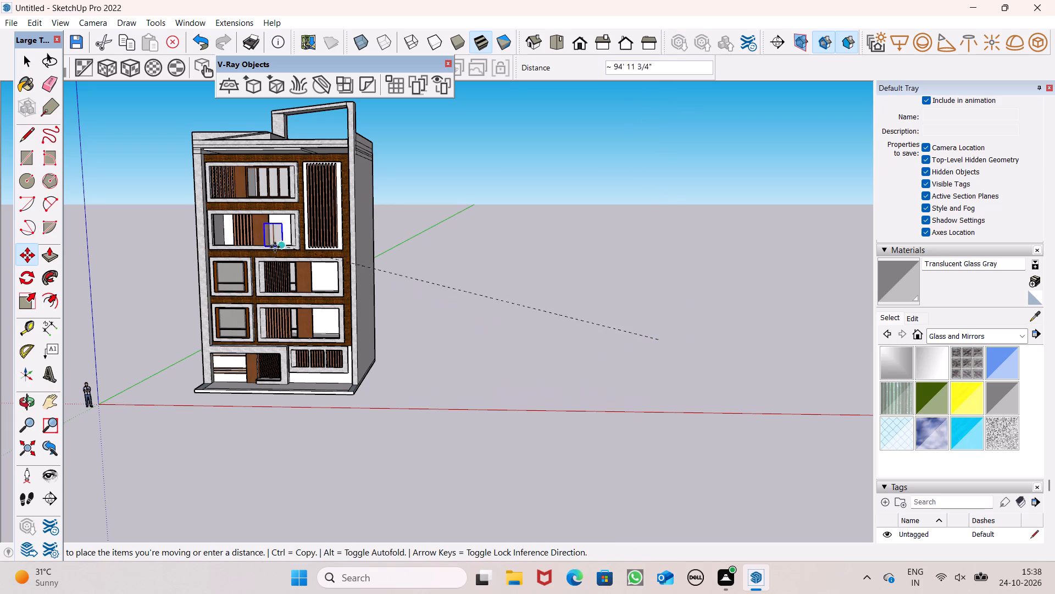
left_click_drag(275, 247, 234, 241)
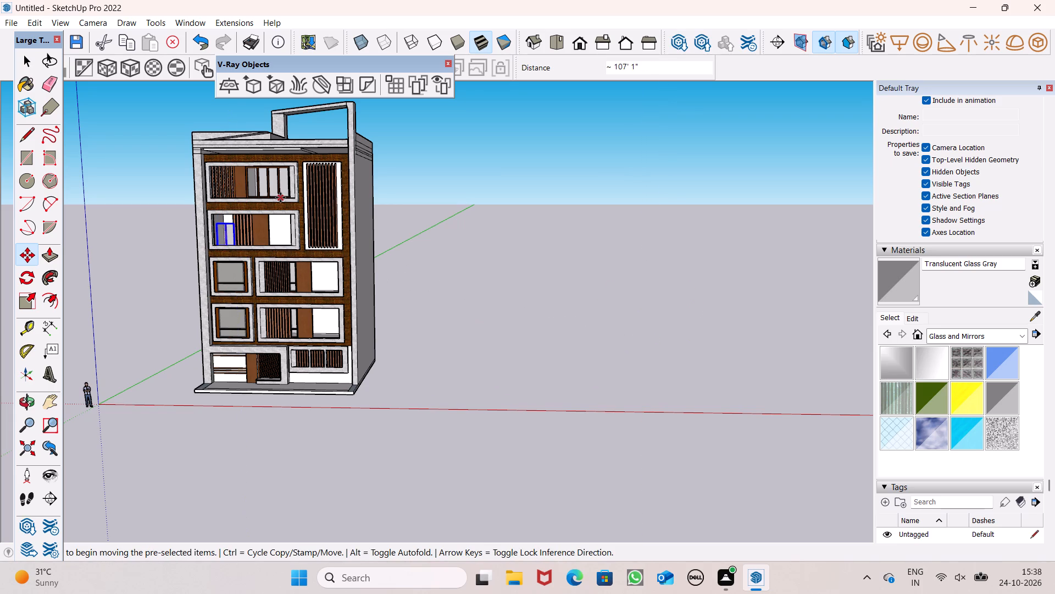
scroll(292, 193, "up", 2)
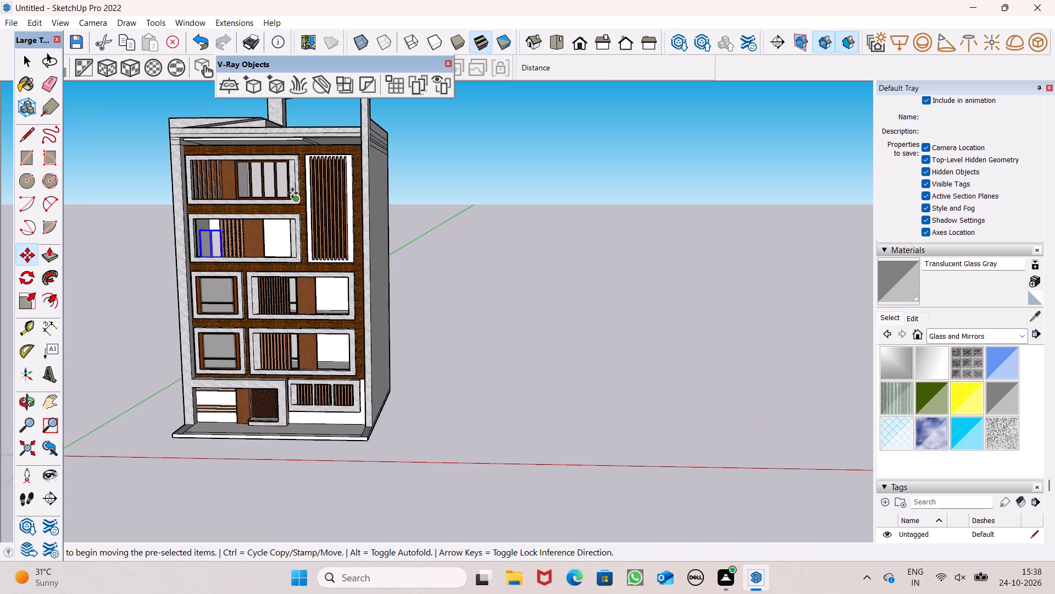
Move the reduced two-pane panel onto the sill of its opening, with its lower corner near the first wooden slat.
scroll(292, 193, "down", 2)
middle_click_drag(289, 217, 291, 299)
scroll(215, 242, "up", 6)
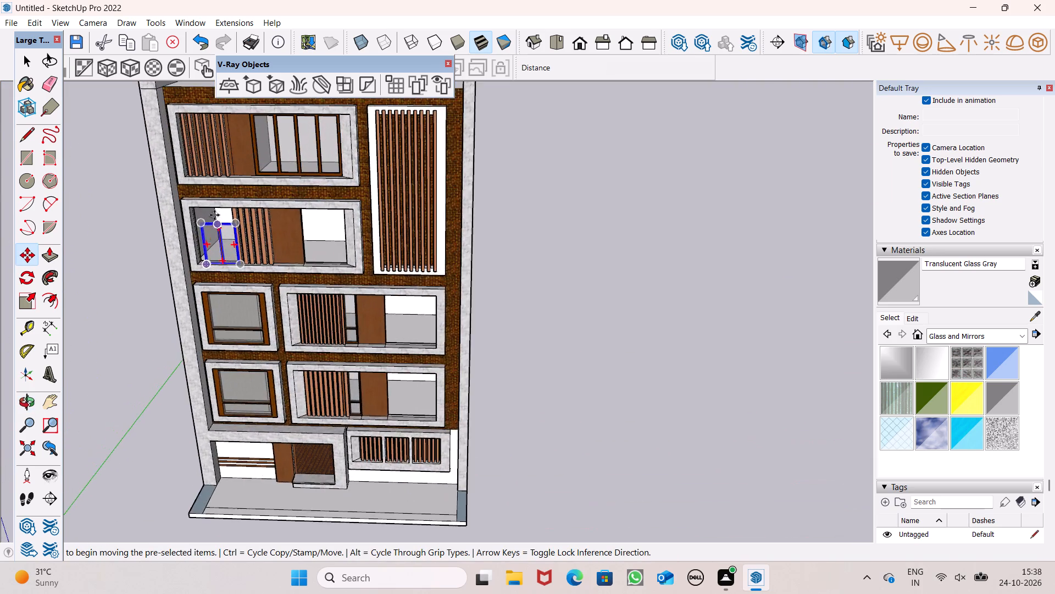
scroll(213, 208, "up", 8)
scroll(221, 257, "up", 1)
middle_click_drag(223, 258, 276, 266)
scroll(279, 332, "up", 7)
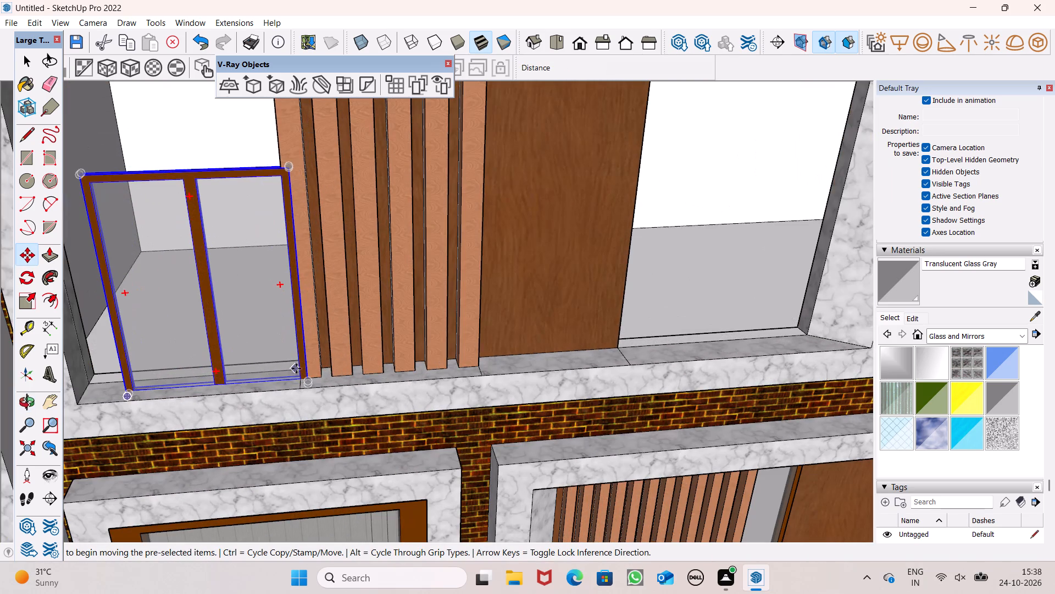
left_click_drag(310, 383, 291, 366)
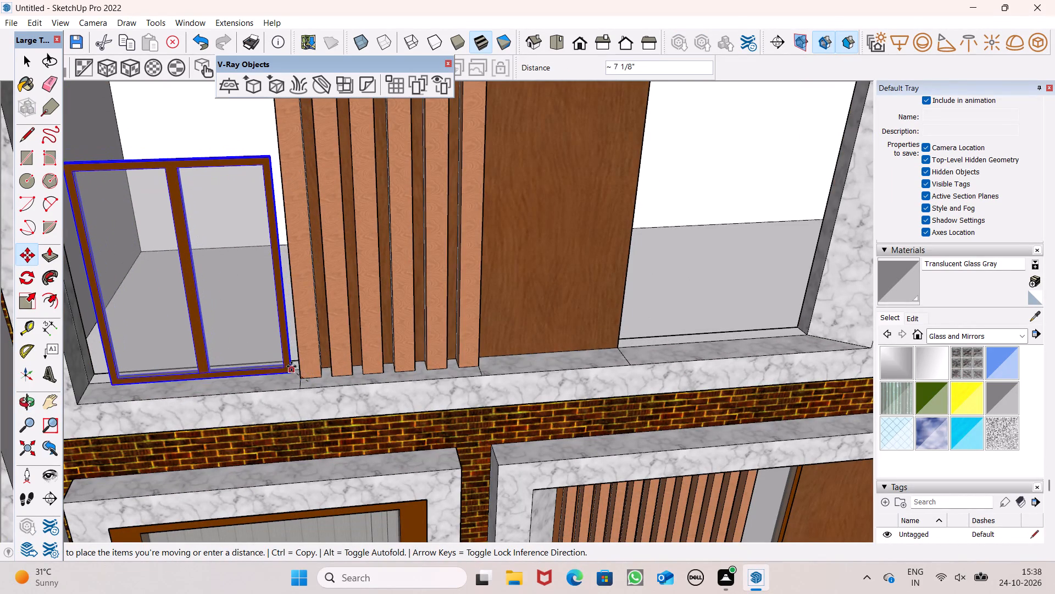
left_click_drag(291, 366, 288, 350)
left_click_drag(291, 358, 293, 361)
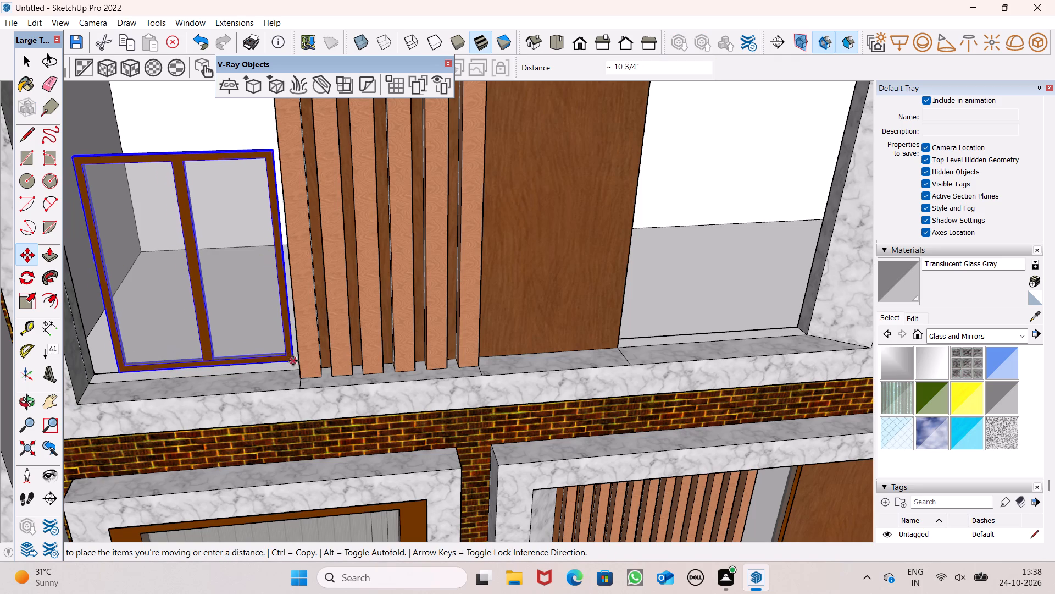
left_click_drag(293, 361, 300, 371)
Nudge the two-pane panel so its bottom corner meets the base of the adjacent wooden slat.
scroll(301, 293, "down", 4)
middle_click_drag(297, 312, 458, 334)
scroll(390, 376, "up", 10)
left_click_drag(382, 388, 356, 387)
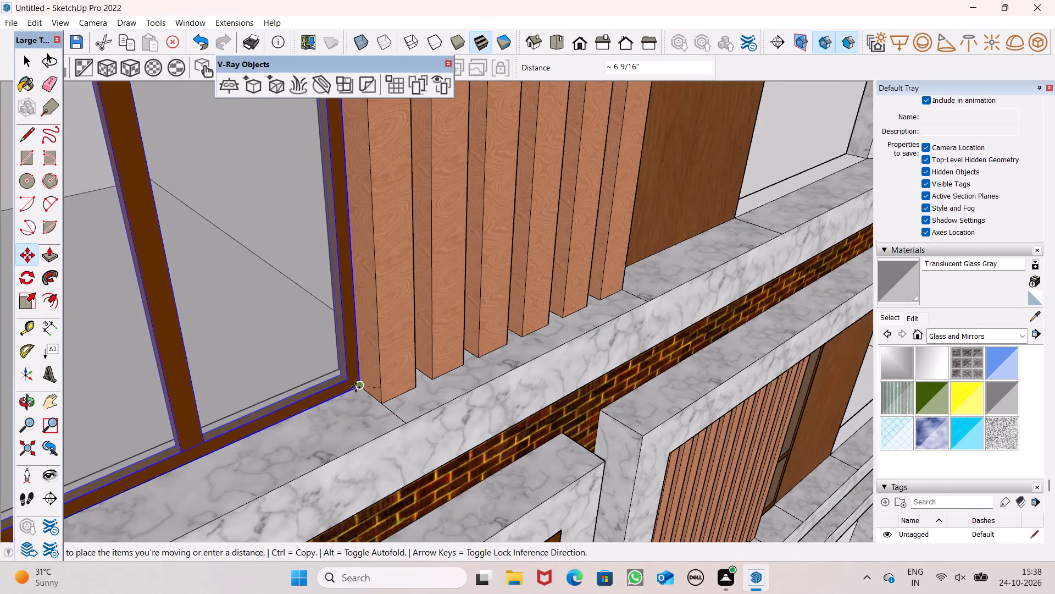
left_click_drag(356, 387, 352, 390)
scroll(349, 388, "up", 6)
left_click_drag(356, 391, 359, 388)
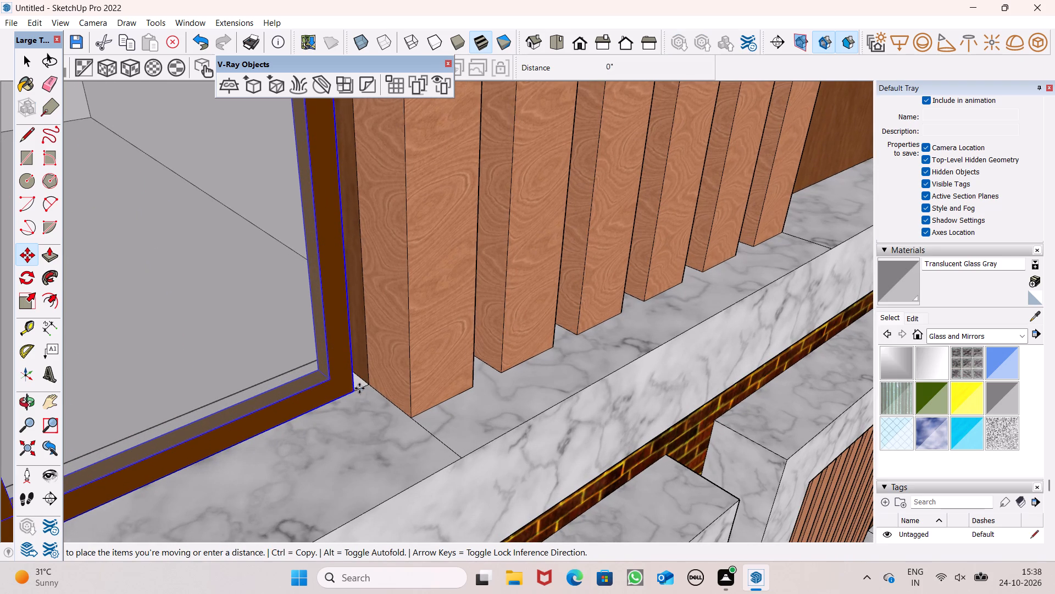
left_click_drag(359, 388, 370, 377)
scroll(352, 227, "down", 20)
scroll(352, 227, "down", 1)
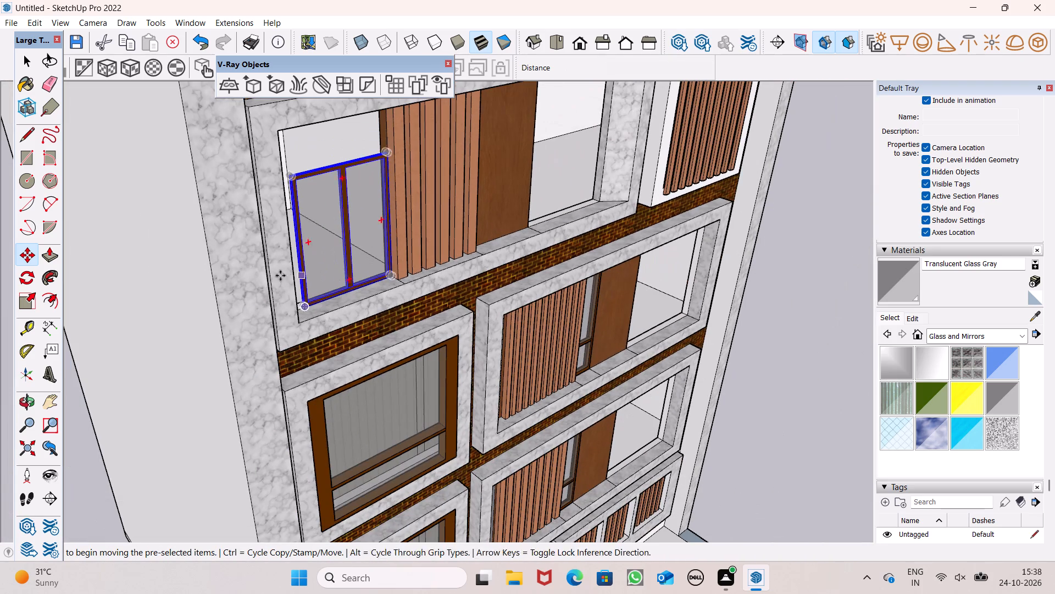
Widen the two-pane panel along the red axis from the slats towards the opening's marble side.
left_click(29, 301)
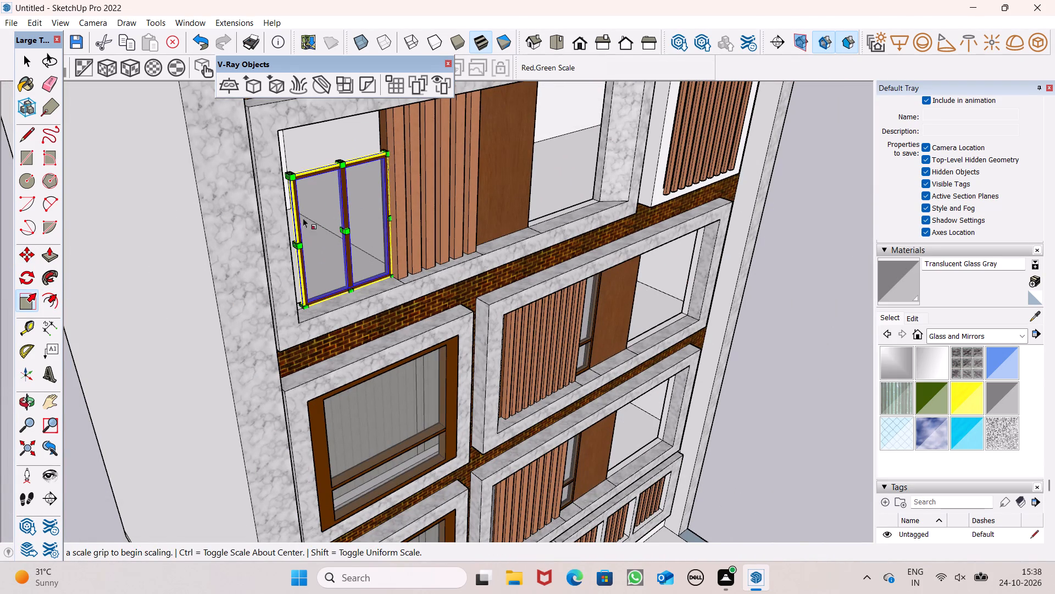
scroll(313, 185, "up", 5)
scroll(314, 176, "down", 5)
scroll(281, 245, "up", 11)
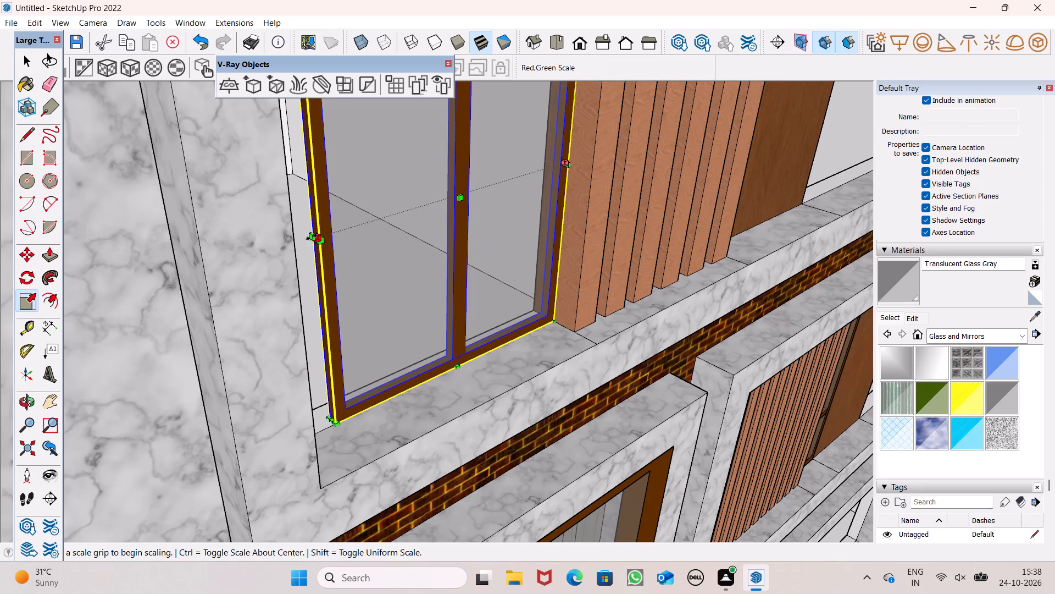
left_click_drag(310, 238, 285, 260)
key("ctrl+z")
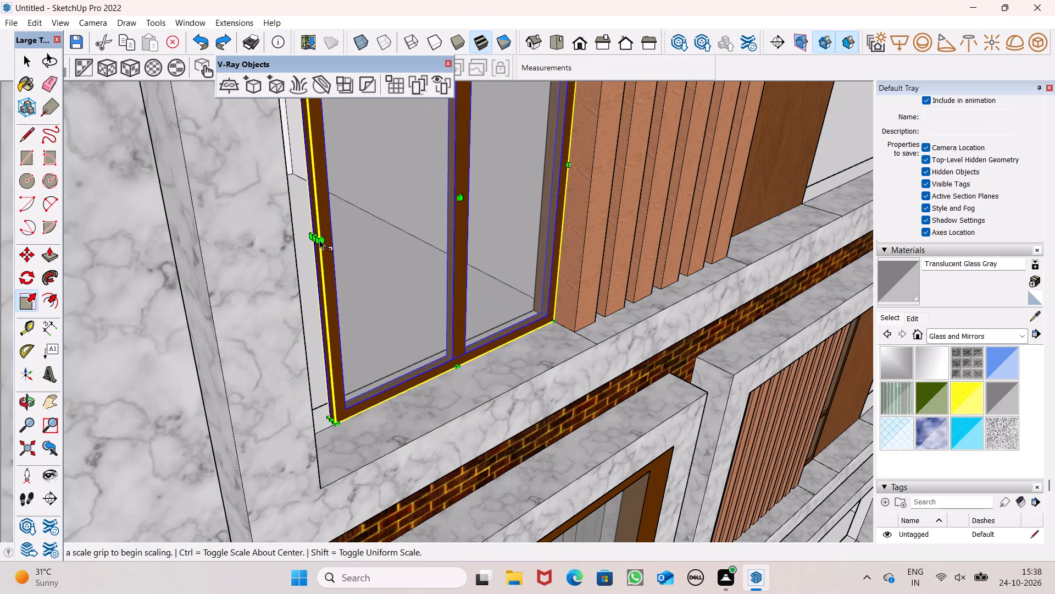
scroll(318, 232, "up", 6)
left_click_drag(311, 239, 304, 241)
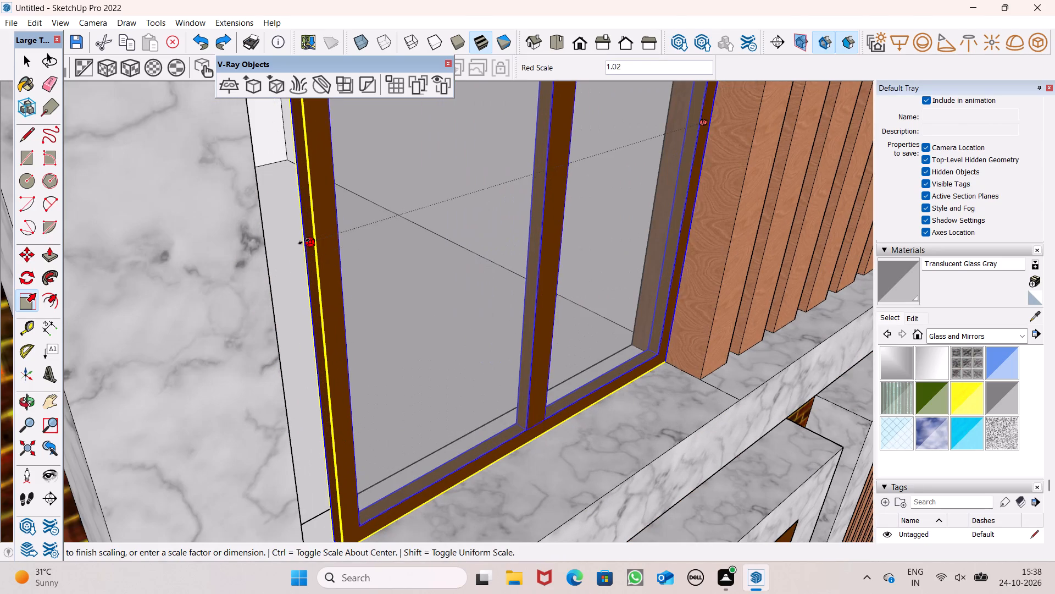
left_click_drag(304, 241, 259, 259)
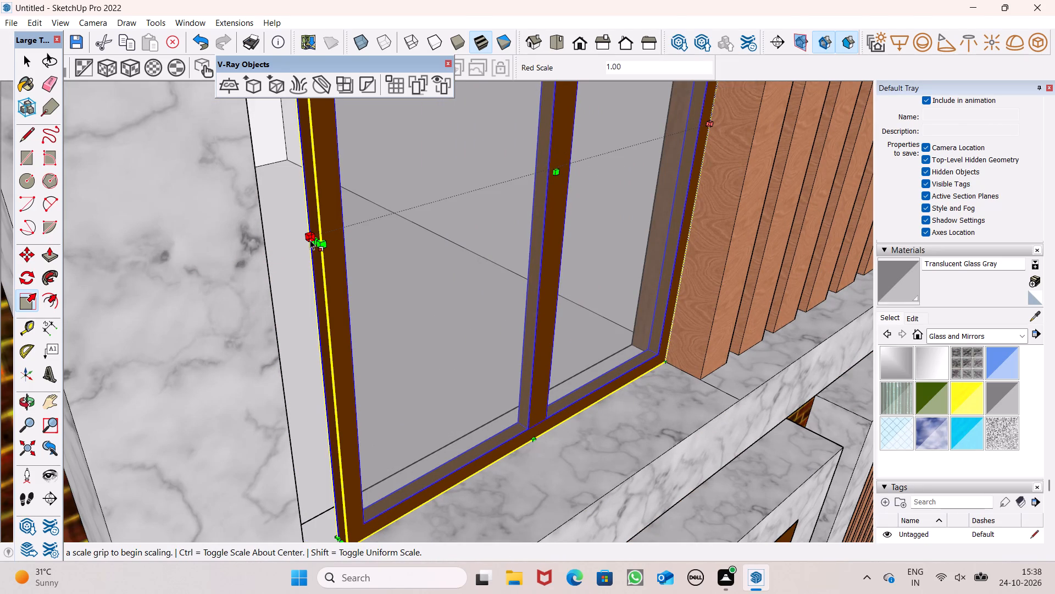
left_click_drag(312, 239, 253, 271)
Widen the two-pane panel along the red axis by about a further 1.09 to reach the opening's side wall.
scroll(298, 241, "down", 1)
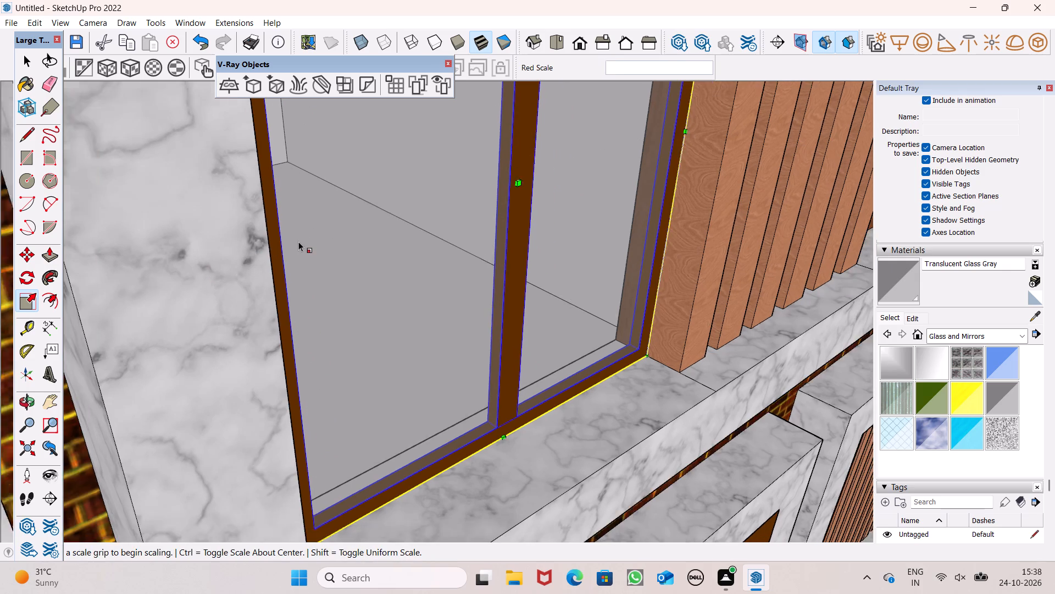
scroll(298, 241, "down", 1)
middle_click_drag(330, 257, 270, 280)
scroll(184, 262, "up", 3)
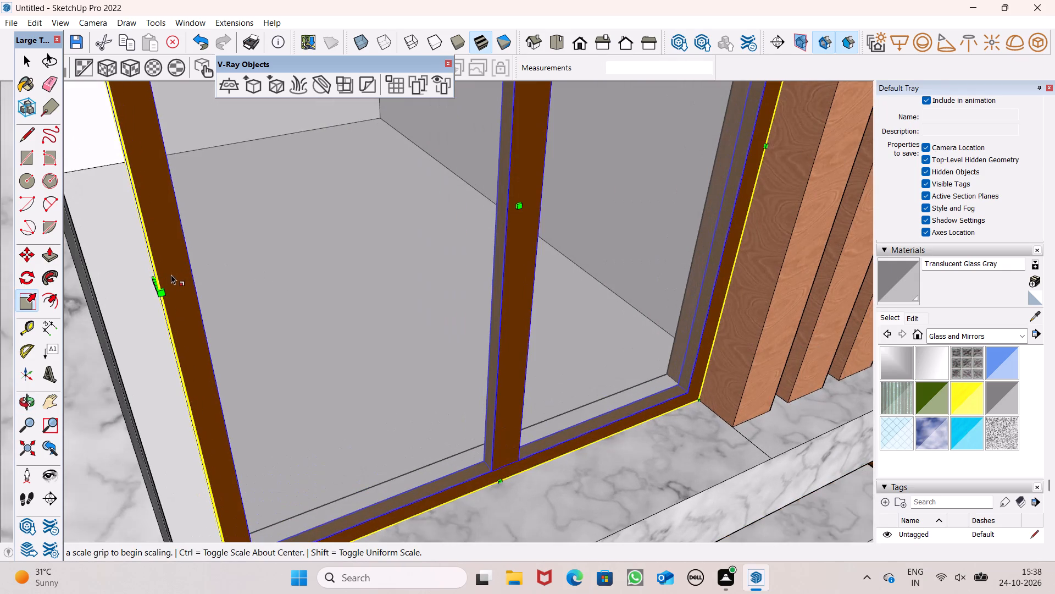
left_click_drag(156, 285, 78, 302)
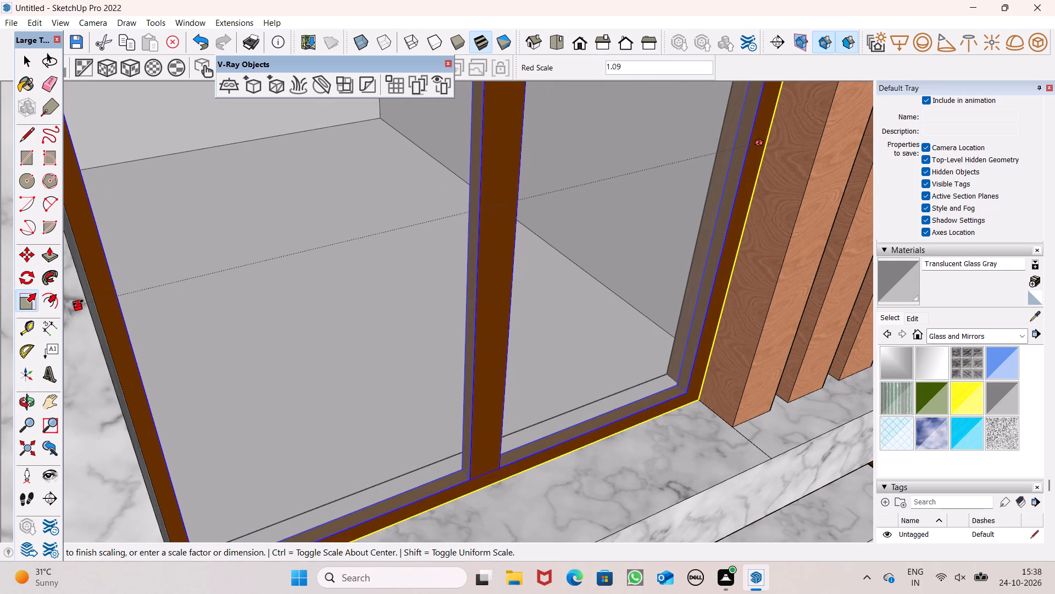
left_click_drag(78, 302, 75, 304)
Stretch the two-pane panel's height along the blue axis towards the top of the marble-framed opening.
scroll(249, 262, "down", 18)
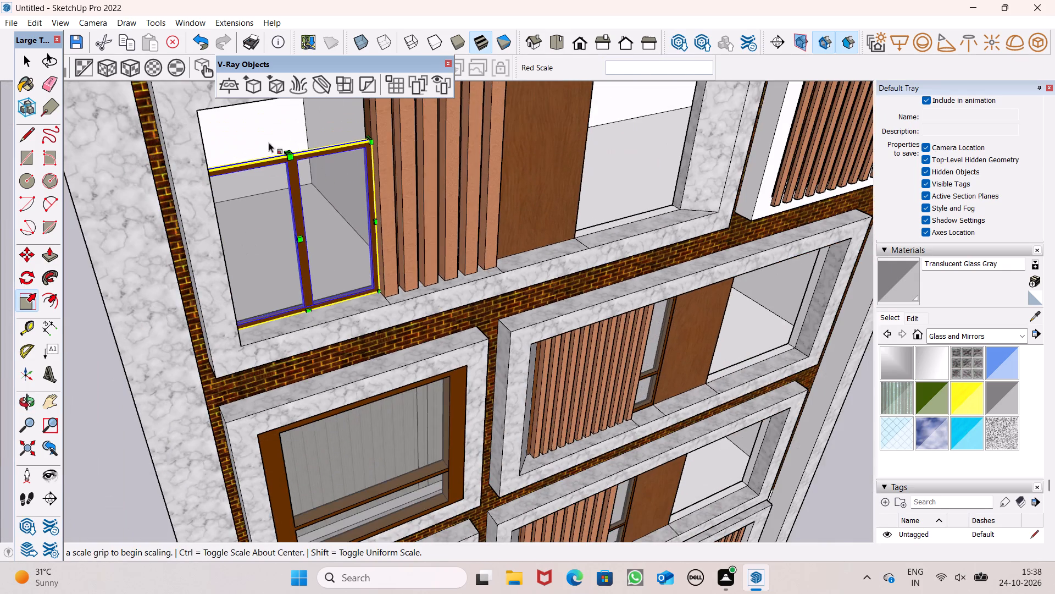
scroll(276, 124, "up", 3)
scroll(252, 211, "down", 6)
scroll(245, 121, "up", 13)
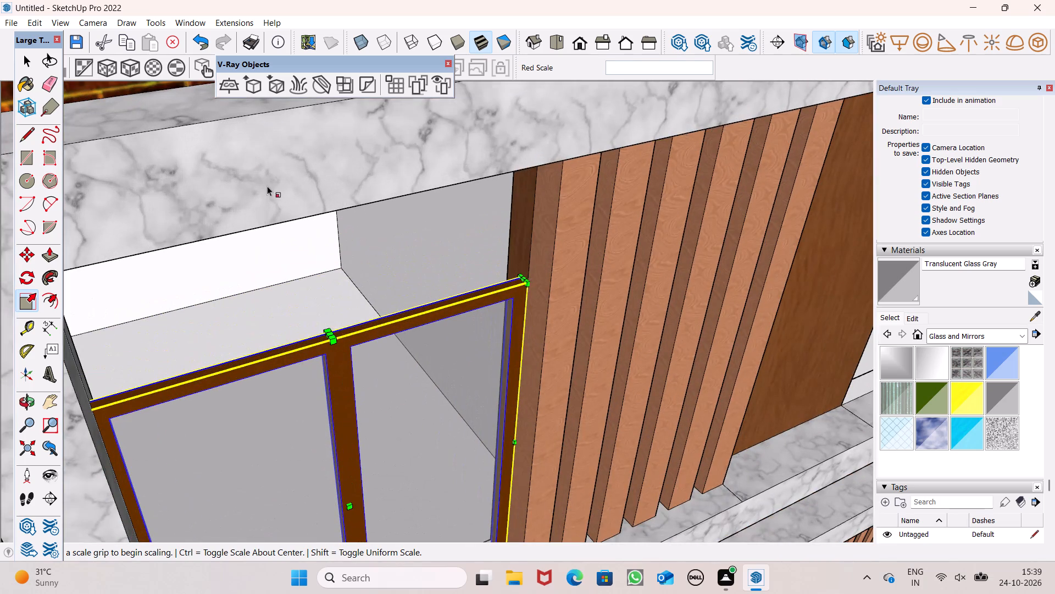
left_click_drag(325, 333, 324, 270)
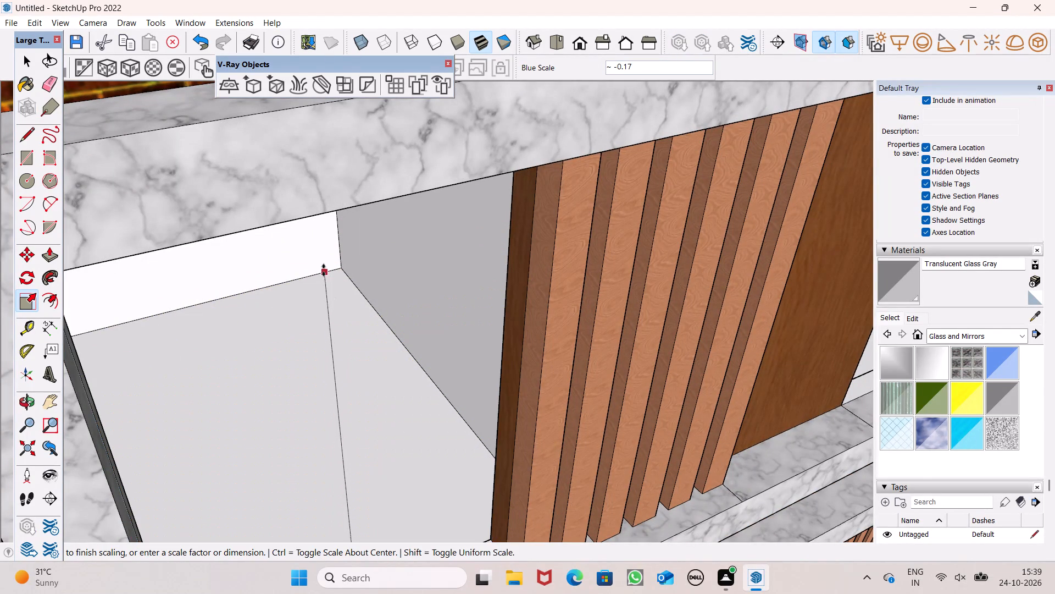
left_click_drag(324, 270, 287, 210)
Extend the two-pane panel's height along the blue axis to the underside of the marble frame, and deselect it.
scroll(285, 184, "down", 6)
middle_click_drag(282, 237, 281, 201)
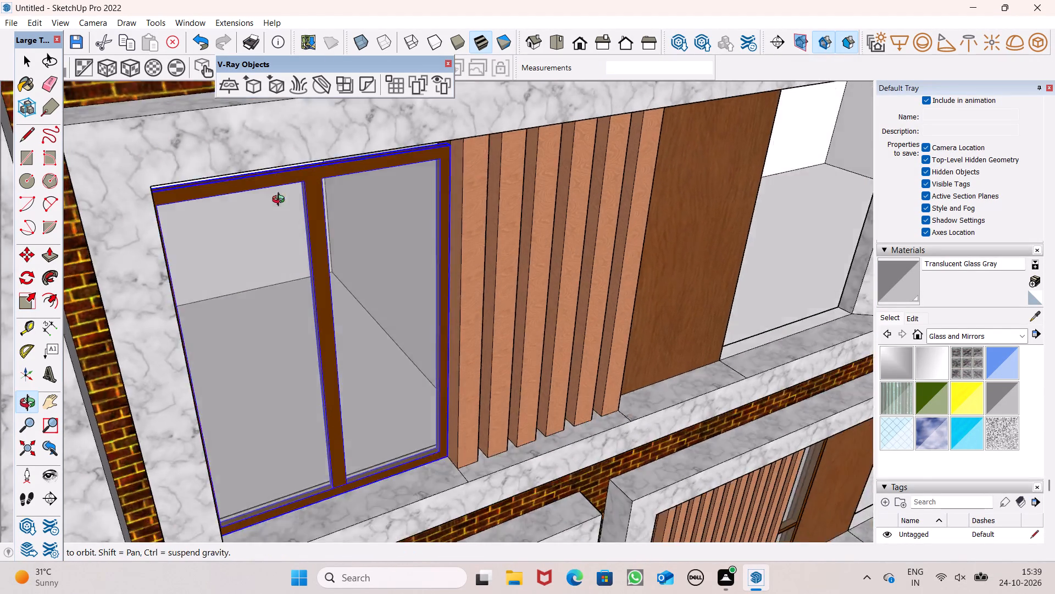
middle_click_drag(281, 201, 255, 112)
scroll(236, 139, "down", 6)
middle_click_drag(229, 202, 136, 235)
scroll(136, 217, "down", 7)
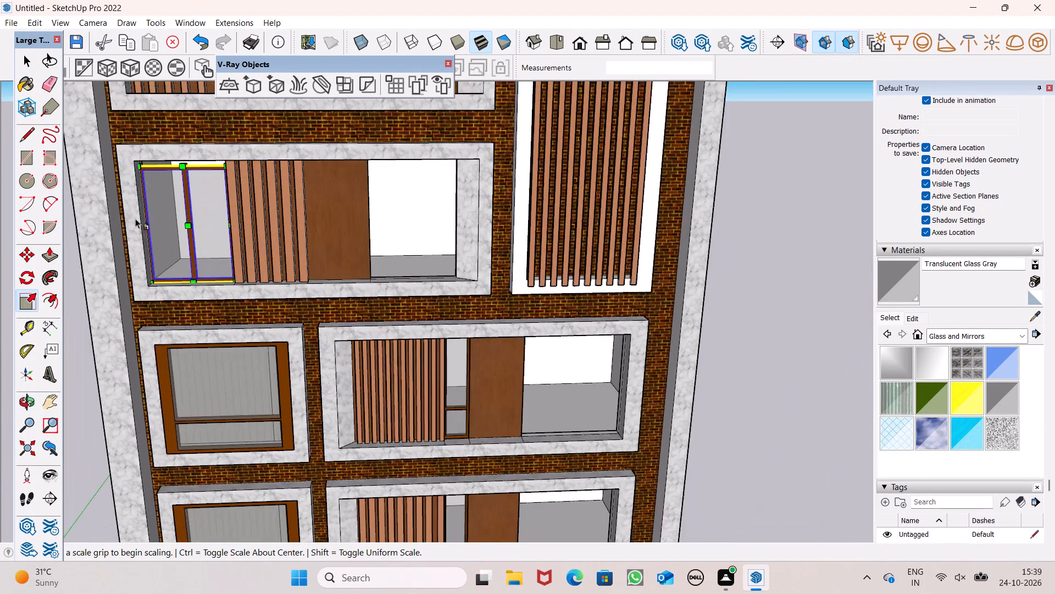
scroll(170, 137, "up", 7)
scroll(183, 183, "up", 15)
scroll(216, 195, "up", 6)
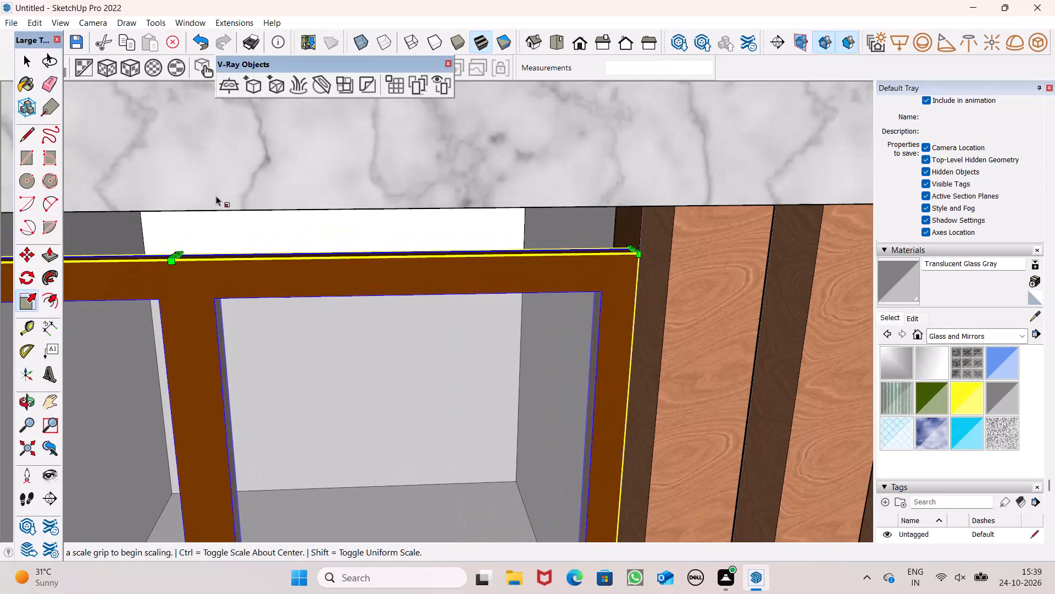
left_click_drag(179, 259, 174, 215)
scroll(298, 123, "down", 7)
scroll(319, 79, "down", 13)
scroll(348, 107, "down", 8)
scroll(402, 35, "down", 10)
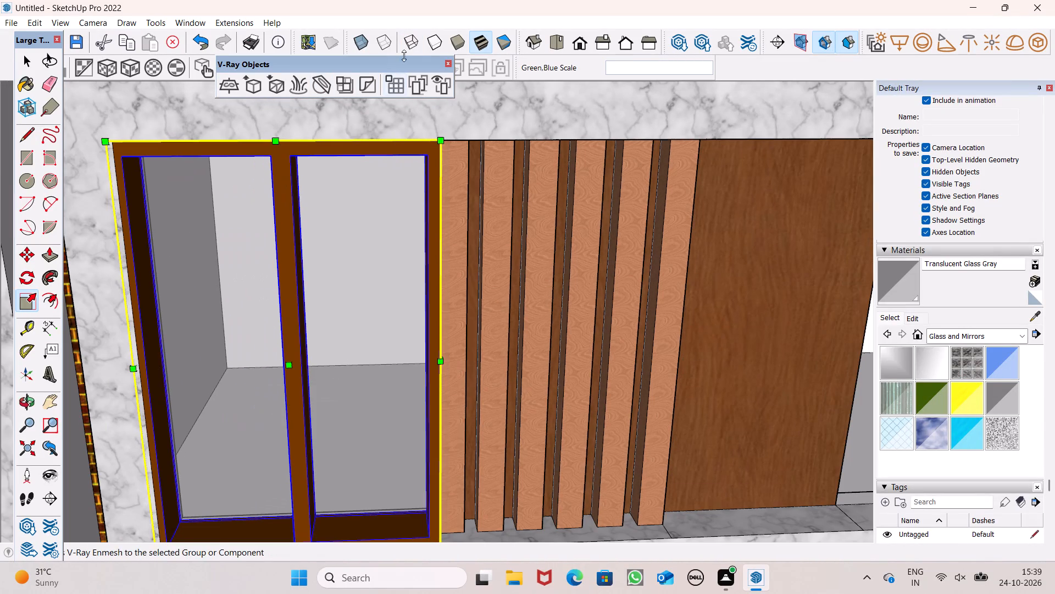
scroll(404, 56, "down", 5)
scroll(406, 12, "down", 7)
scroll(513, 137, "down", 7)
scroll(518, 227, "down", 7)
key("space")
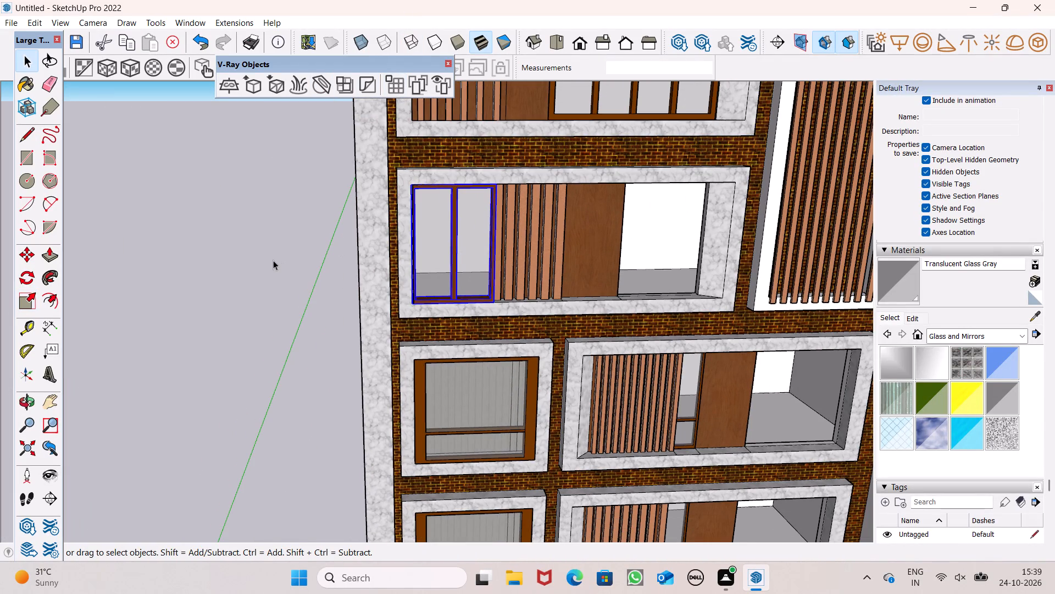
left_click(271, 258)
Copy the fitted two-pane panel to the empty end of the same opening, beyond the solid wooden panel.
scroll(343, 203, "down", 5)
middle_click_drag(560, 252, 490, 264)
left_click(385, 241)
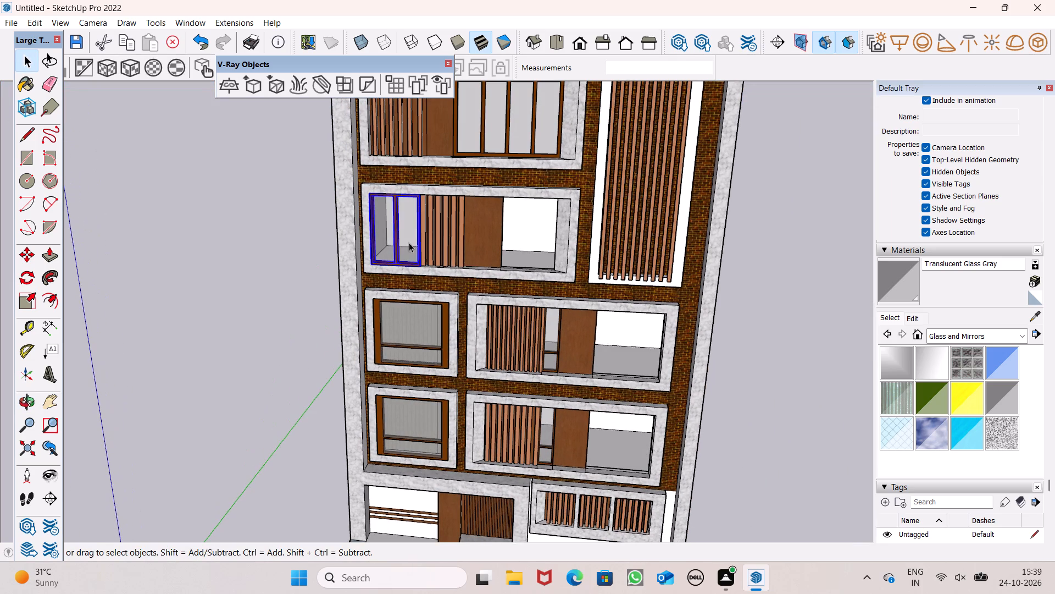
key("m")
key("Return")
scroll(640, 220, "up", 6)
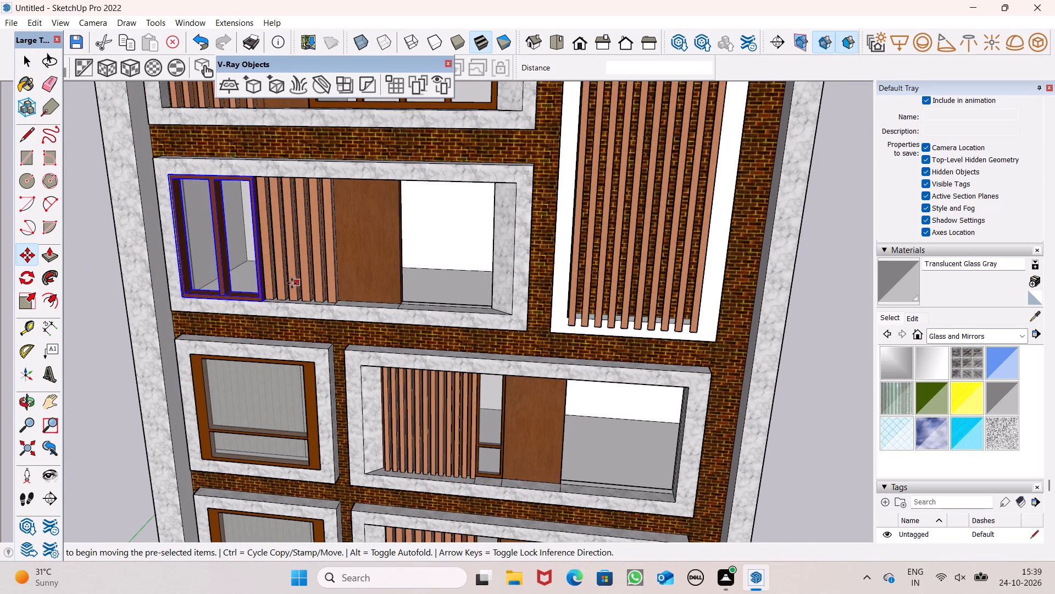
left_click_drag(258, 302, 384, 323, "ctrl")
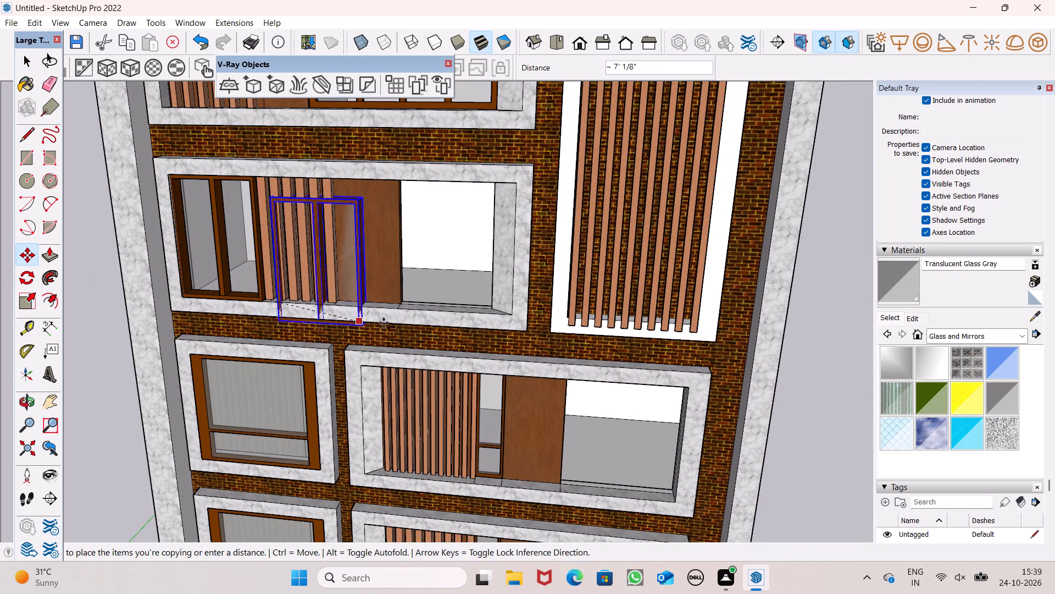
left_click_drag(384, 323, 492, 309, "ctrl")
scroll(488, 316, "up", 7)
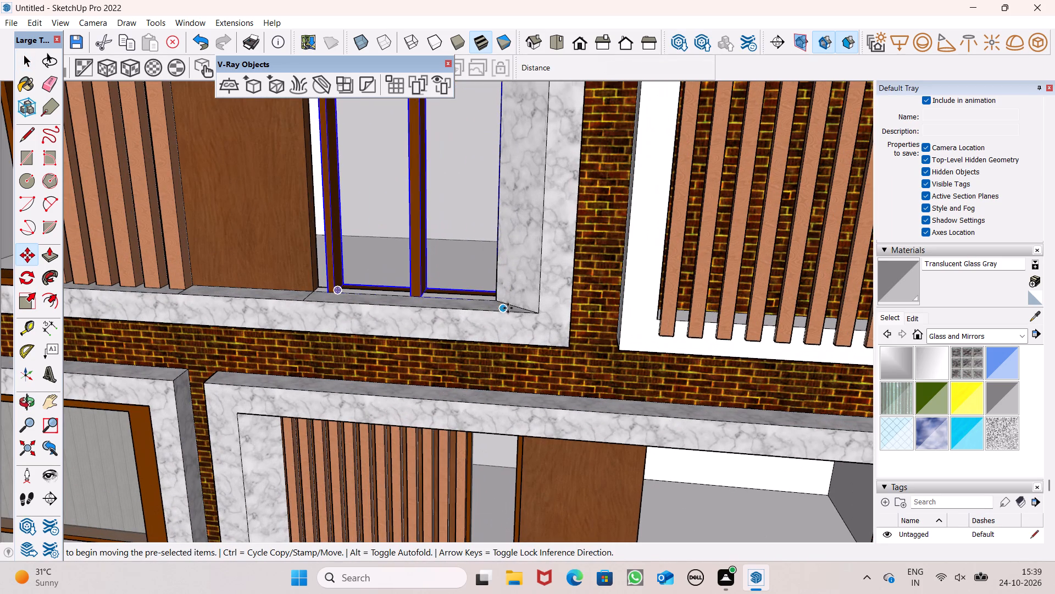
left_click_drag(506, 309, 496, 305)
Widen the copied two-pane panel slightly along the red axis to meet the solid wooden panel, and deselect it.
scroll(490, 291, "down", 5)
scroll(506, 237, "down", 4)
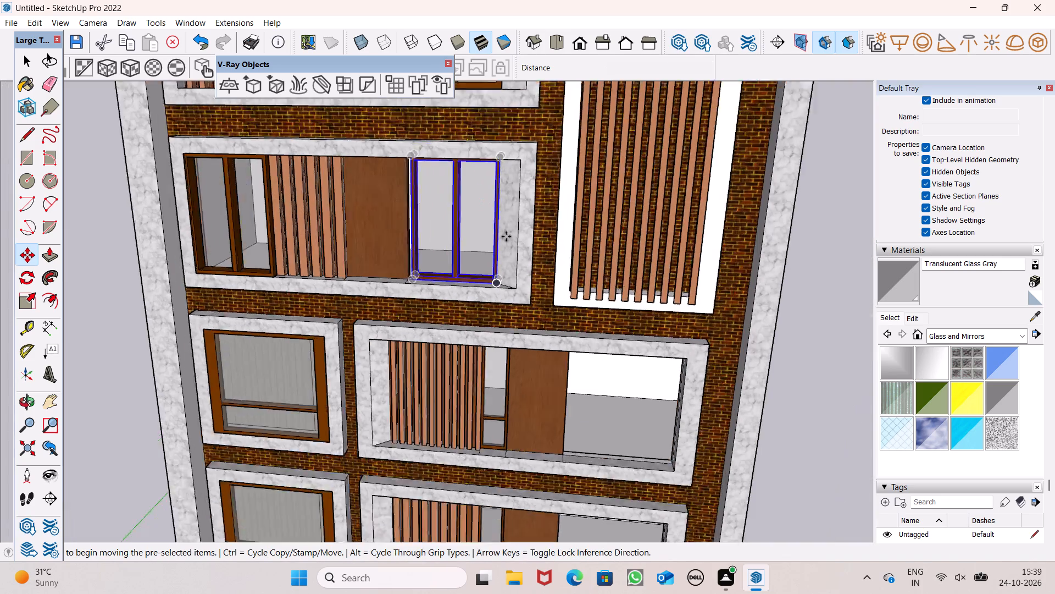
scroll(506, 237, "down", 2)
middle_click_drag(504, 252, 660, 200)
scroll(460, 191, "up", 11)
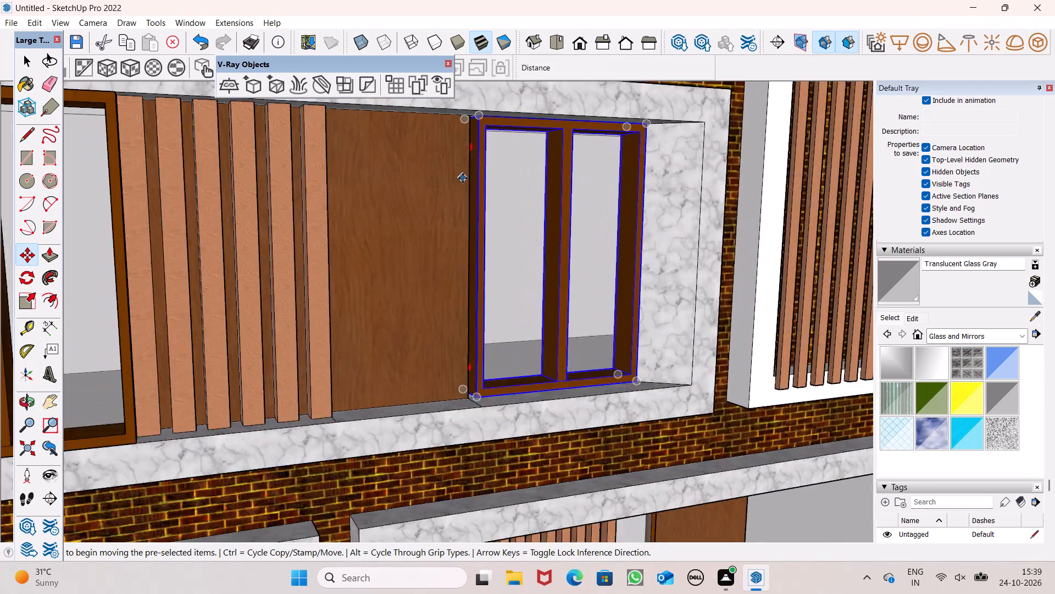
scroll(463, 178, "up", 2)
left_click(15, 305)
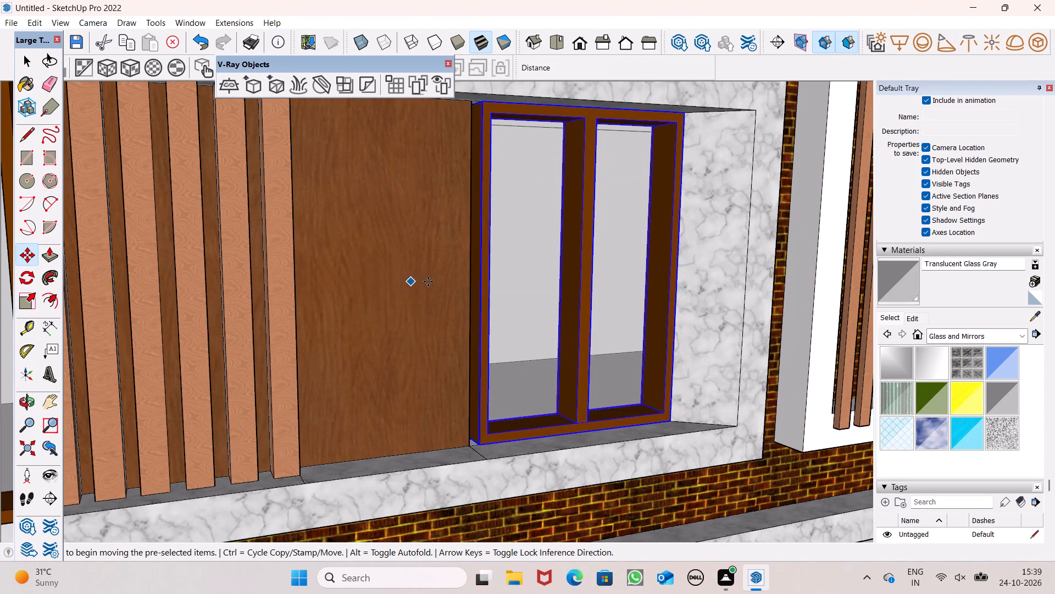
scroll(433, 282, "up", 4)
middle_click_drag(445, 300, 382, 337)
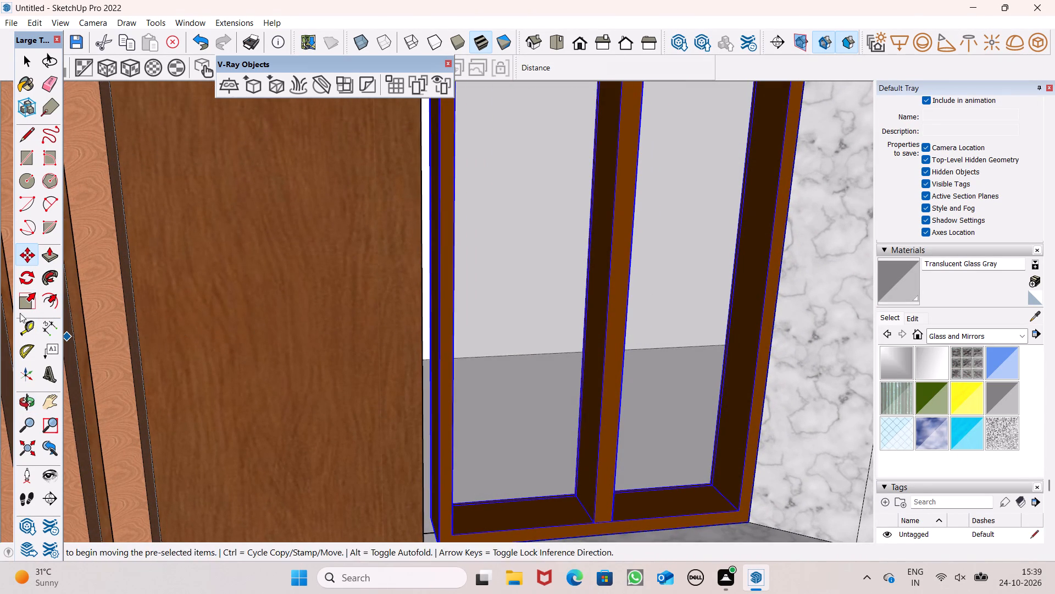
left_click_drag(21, 299, 32, 298)
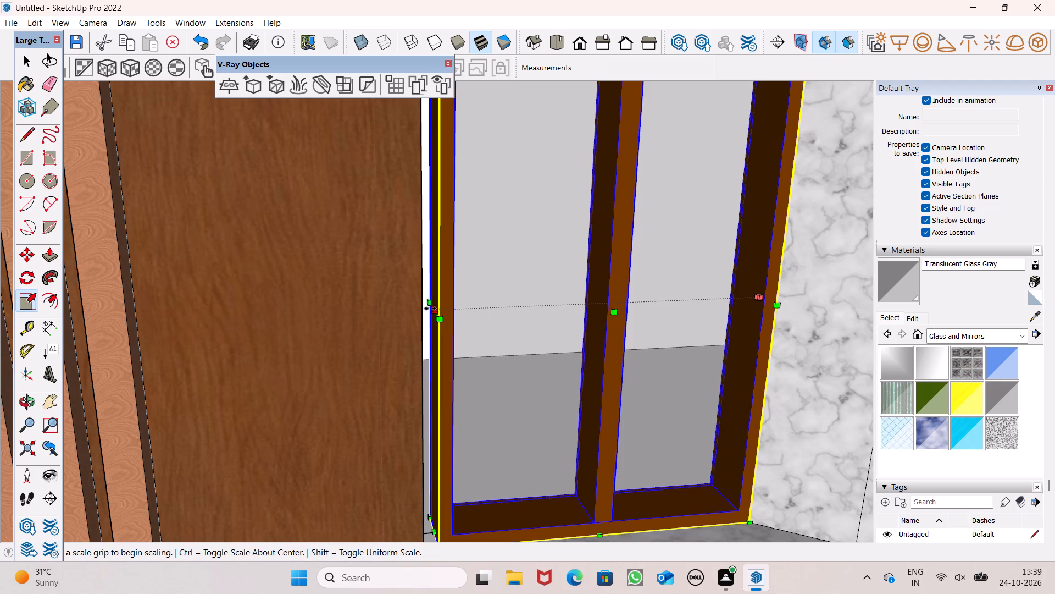
left_click_drag(433, 307, 413, 311)
scroll(388, 216, "down", 6)
scroll(470, 287, "down", 6)
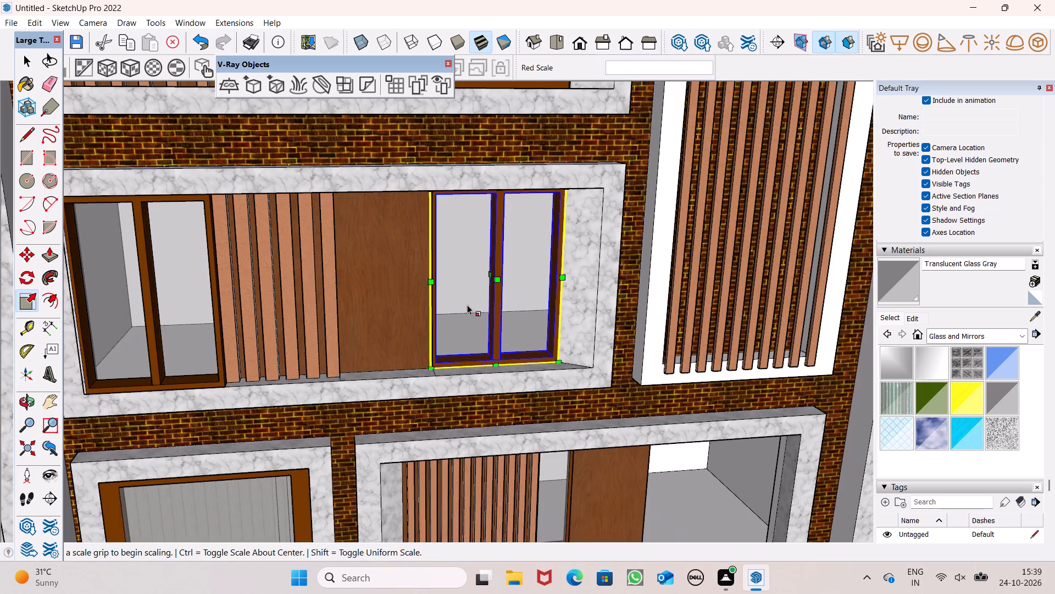
middle_click_drag(468, 305, 388, 318)
key("space")
scroll(388, 307, "down", 6)
left_click(740, 327)
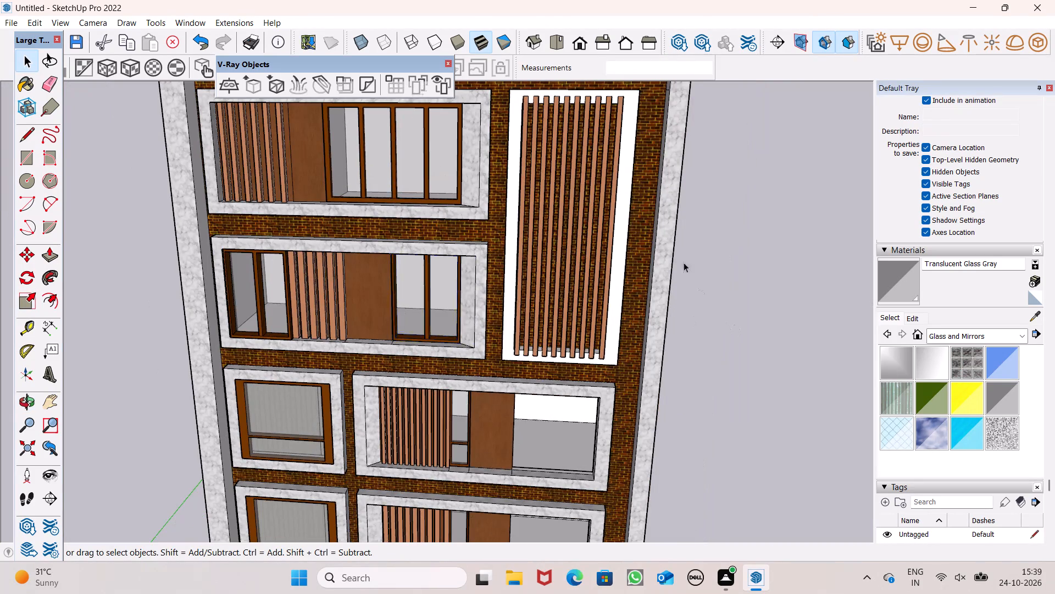
scroll(682, 256, "down", 9)
left_click(562, 272)
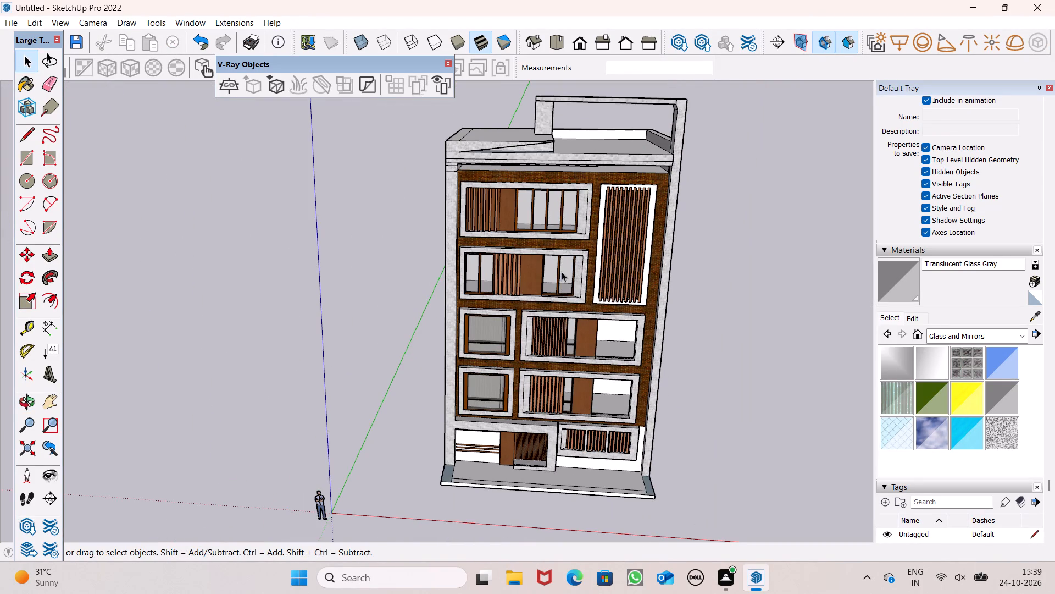
Copy the two-pane window panel from the upper square opening into the empty end of the wide opening on the same floor.
scroll(695, 345, "up", 4)
left_click(697, 312)
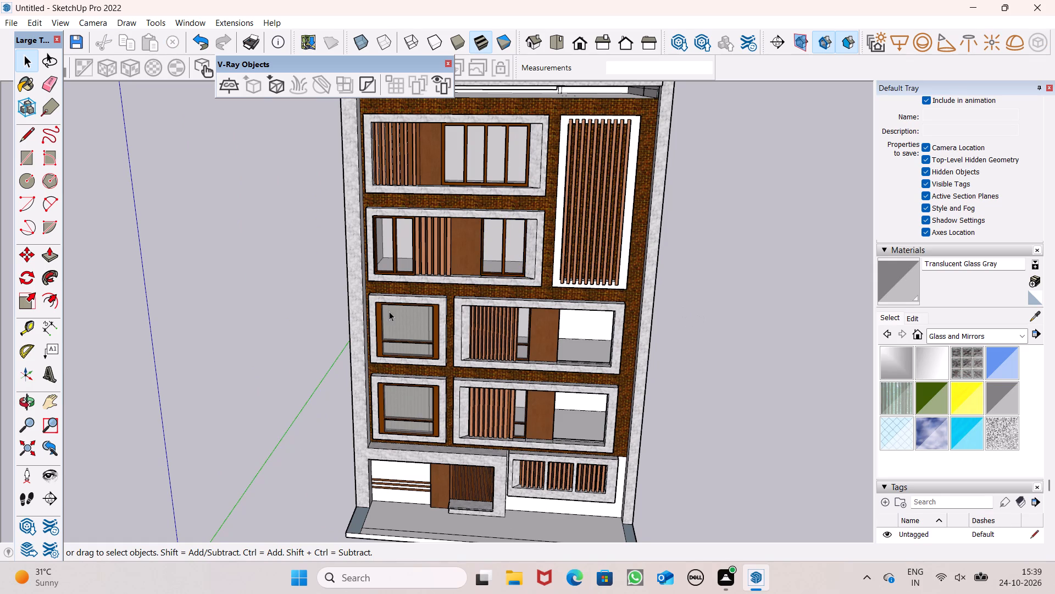
left_click(386, 319)
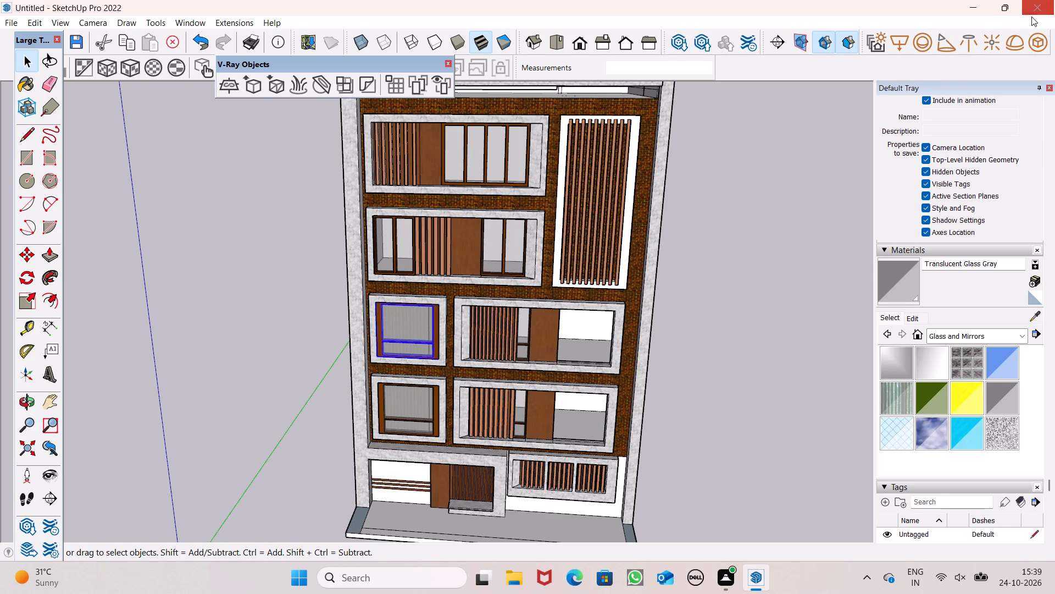
key("m")
key("Return")
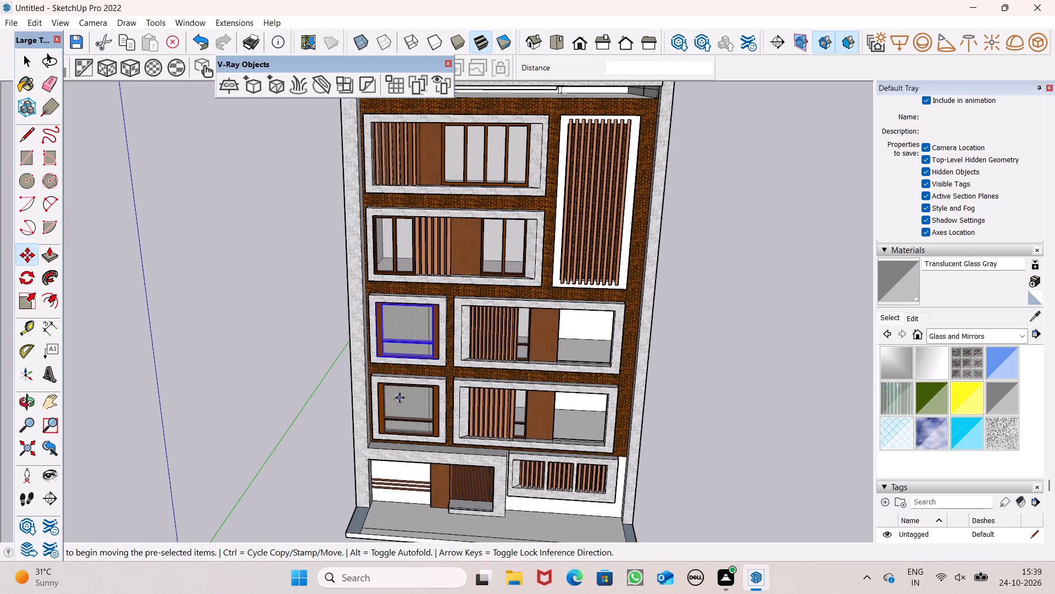
left_click_drag(438, 357, 614, 359)
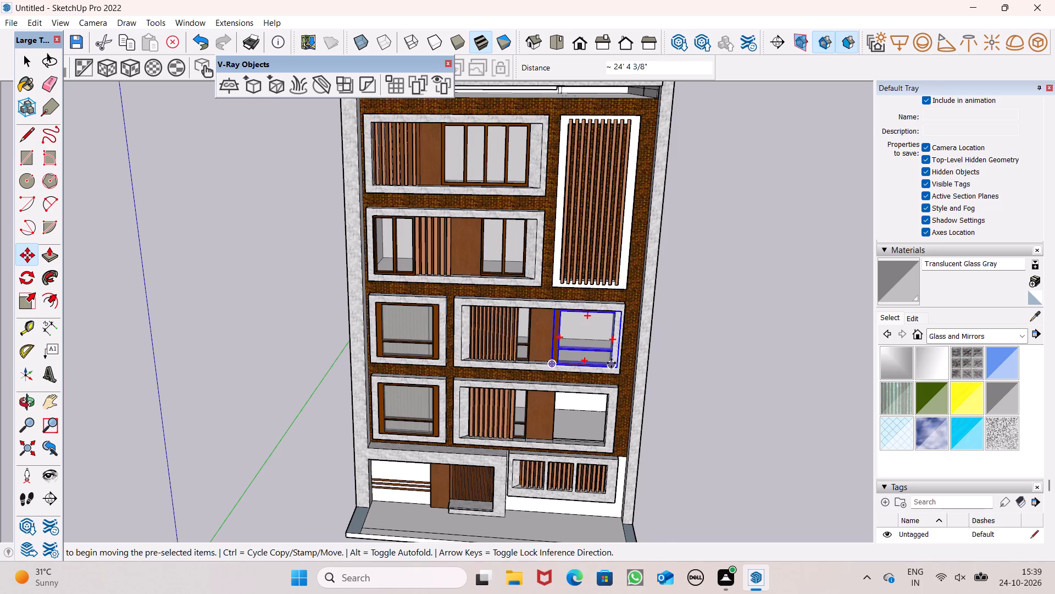
scroll(611, 363, "up", 7)
left_click_drag(623, 375, 607, 370)
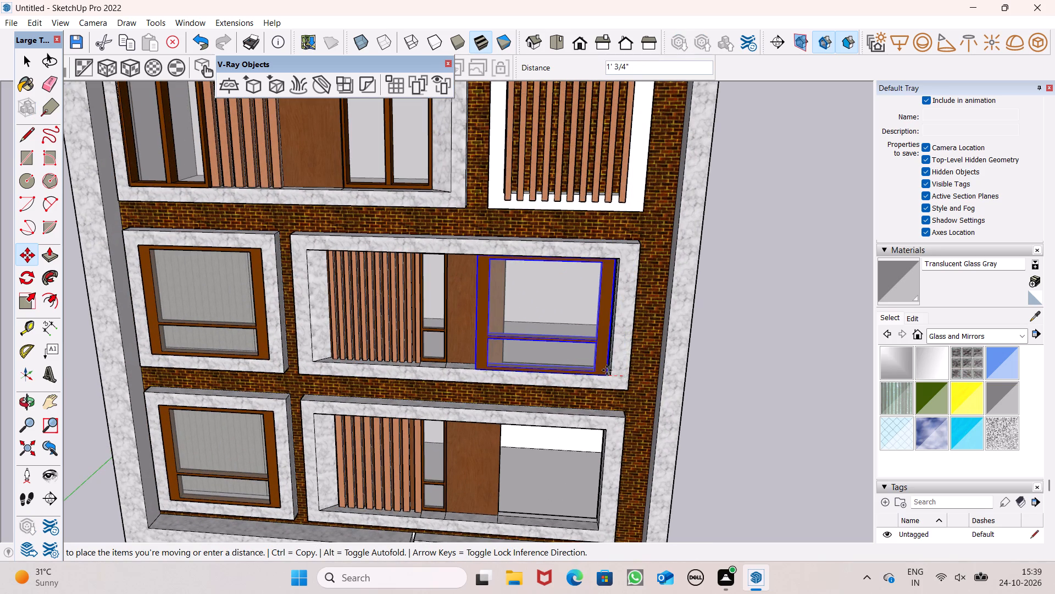
left_click_drag(607, 370, 608, 372)
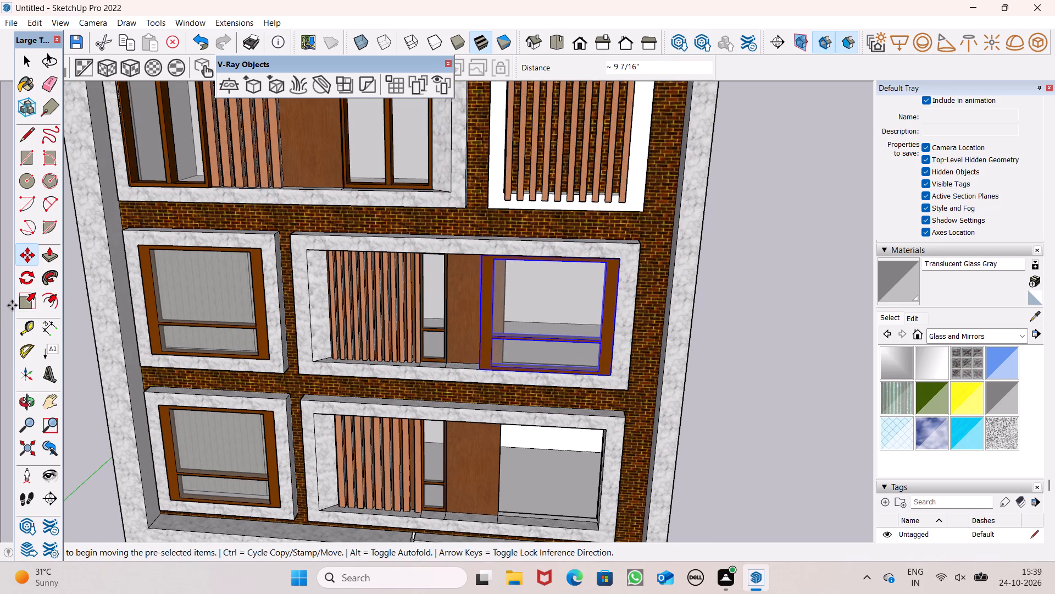
Scale the copied two-pane panel down diagonally towards its lower outer corner, leaving a gap beside the solid wooden panel.
left_click(21, 304)
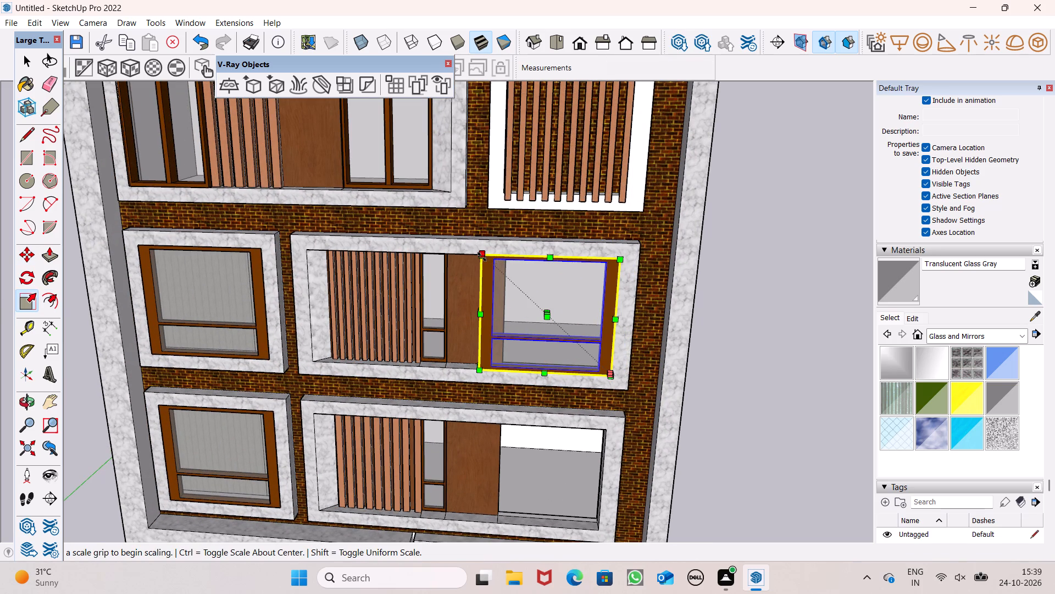
left_click_drag(481, 256, 554, 290)
Move the reduced panel deeper into the recess, seating its lower outer corner in the corner of the marble sill.
middle_click_drag(501, 305, 519, 329)
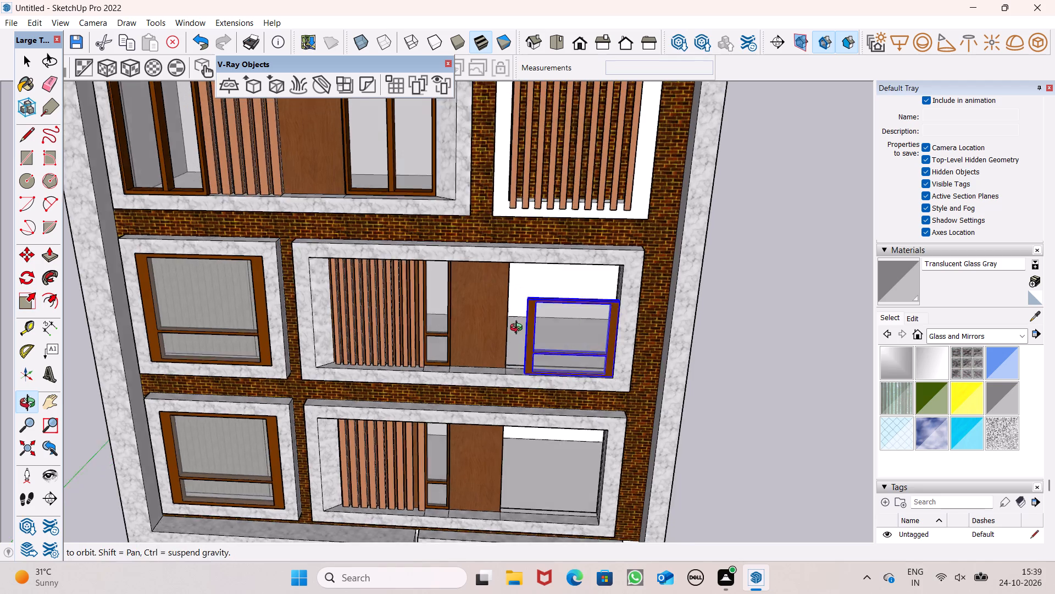
middle_click_drag(519, 329, 674, 383)
scroll(541, 346, "up", 12)
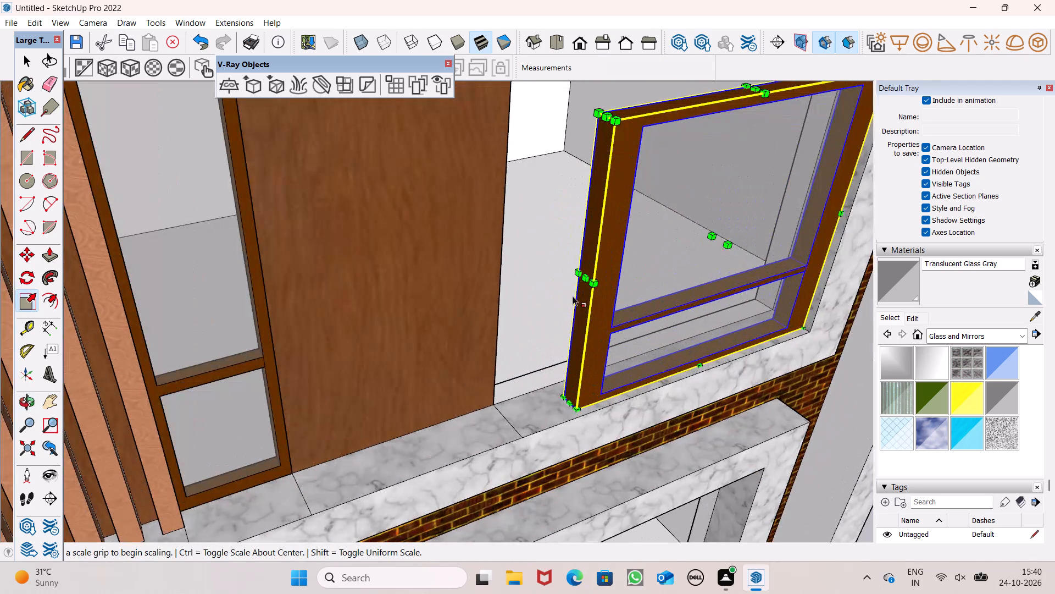
scroll(584, 306, "down", 4)
key("space")
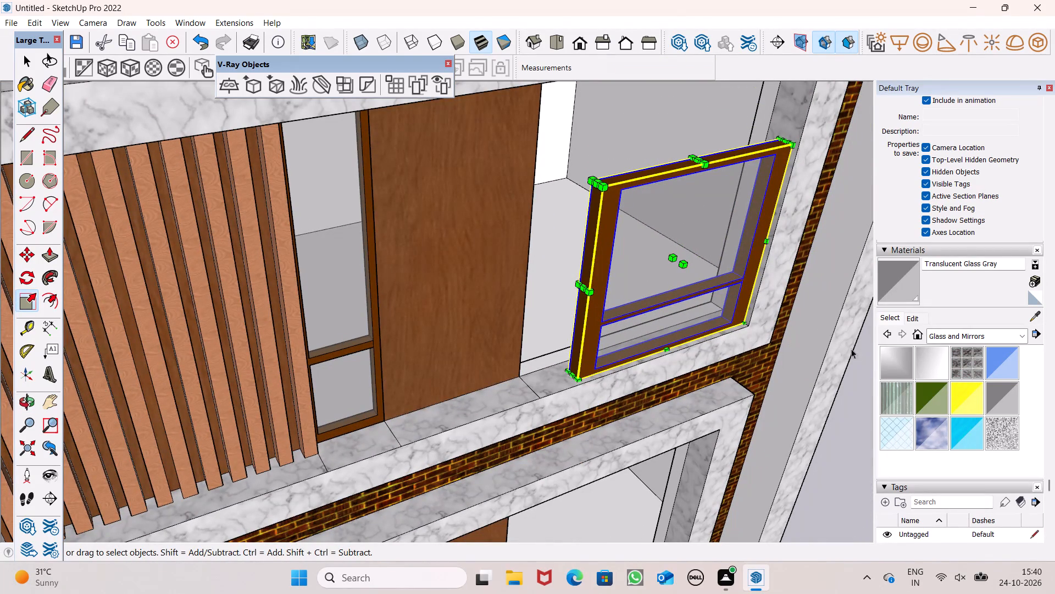
key("m")
key("Return")
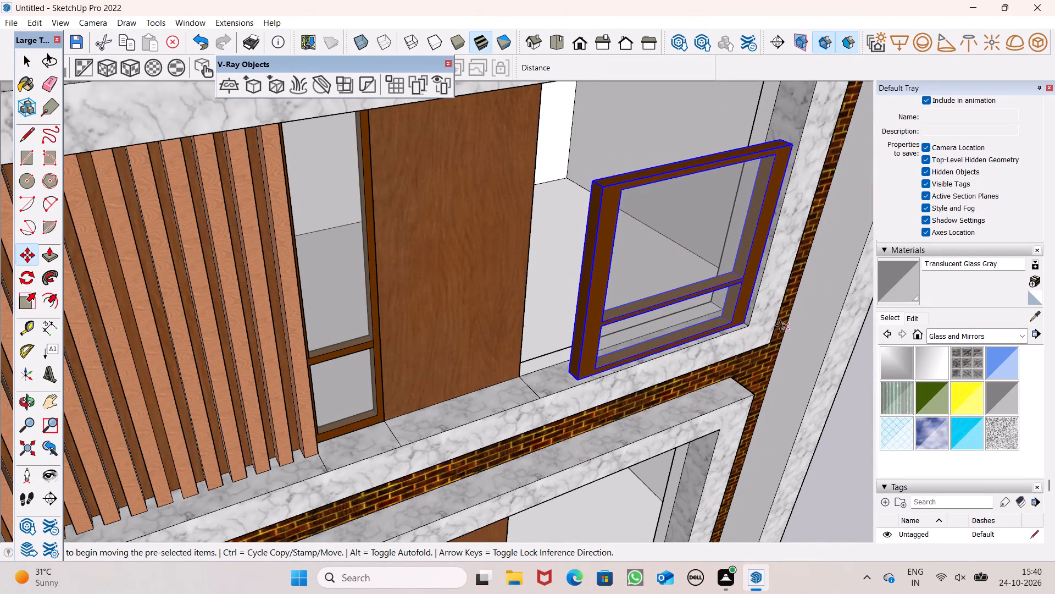
left_click_drag(743, 326, 743, 322)
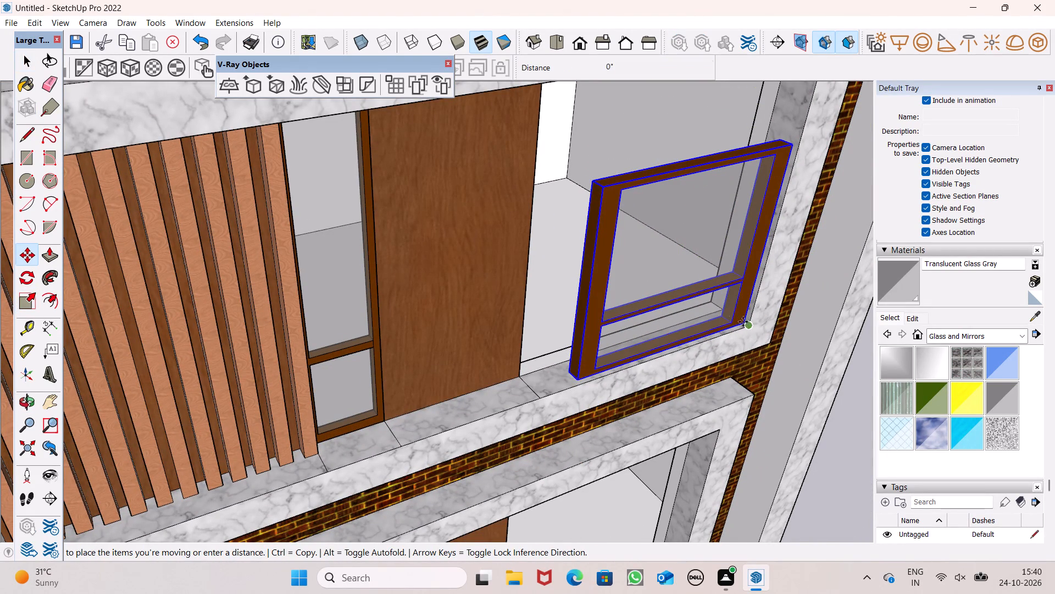
left_click_drag(743, 322, 724, 307)
scroll(723, 295, "up", 6)
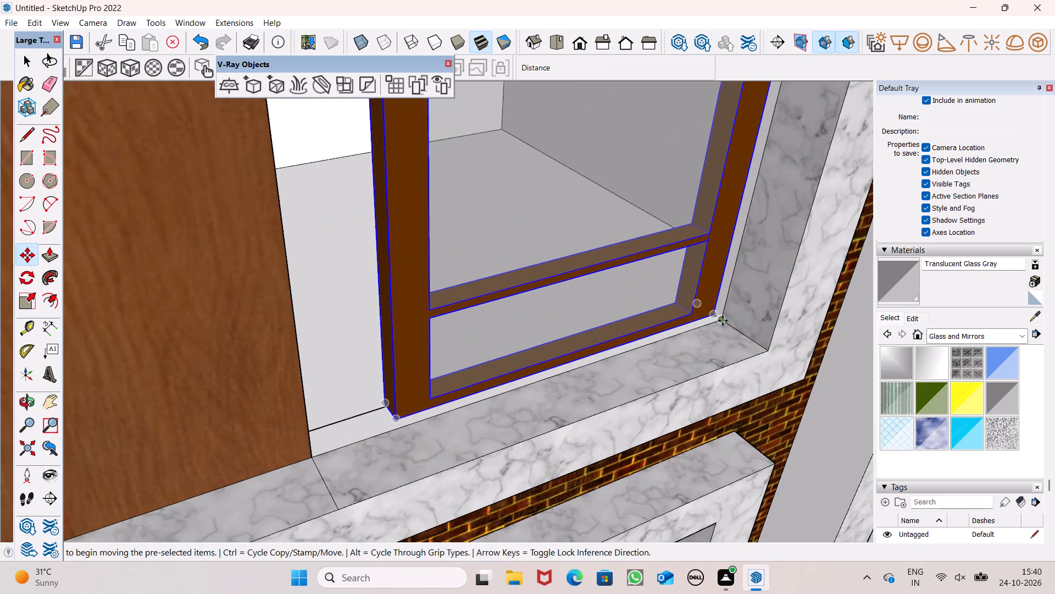
scroll(721, 318, "up", 6)
left_click_drag(710, 311, 719, 318)
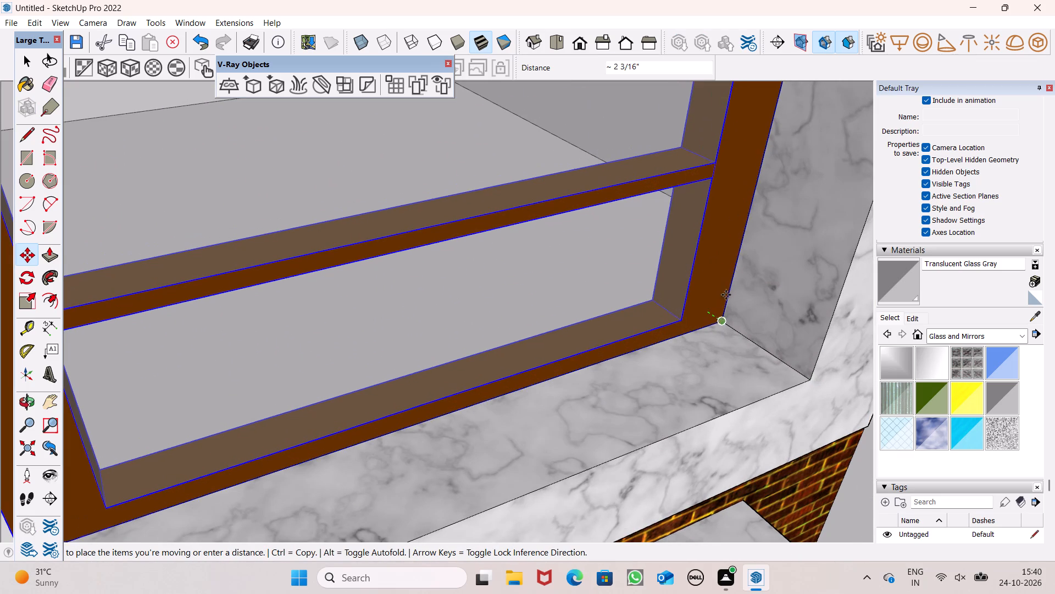
scroll(798, 150, "down", 3)
left_click(732, 288)
scroll(724, 268, "down", 2)
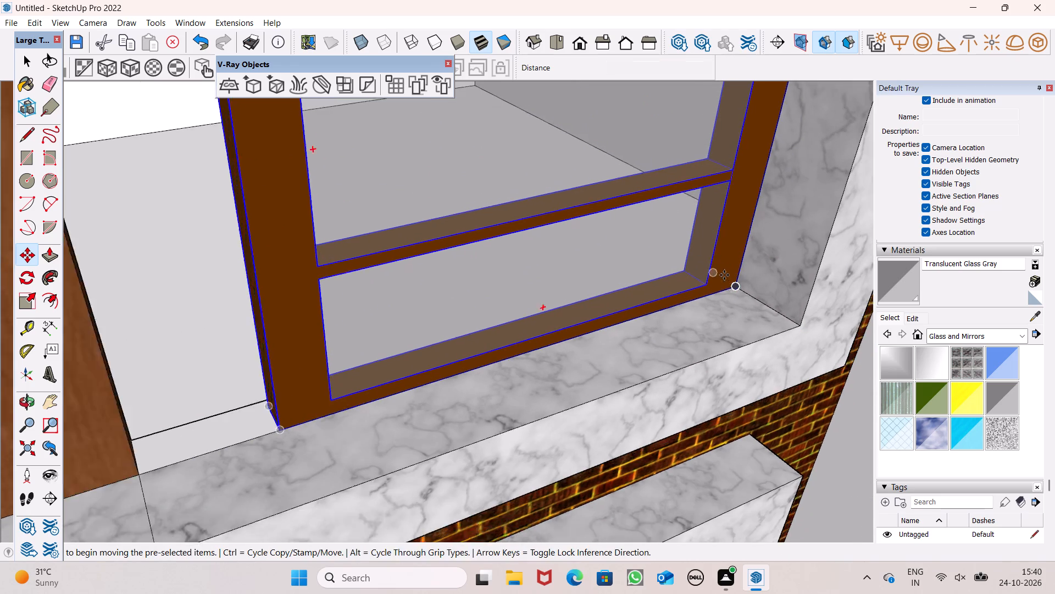
scroll(724, 275, "down", 6)
Widen the panel along the red axis by a factor of about 1.22 to meet the solid wooden panel.
left_click(18, 300)
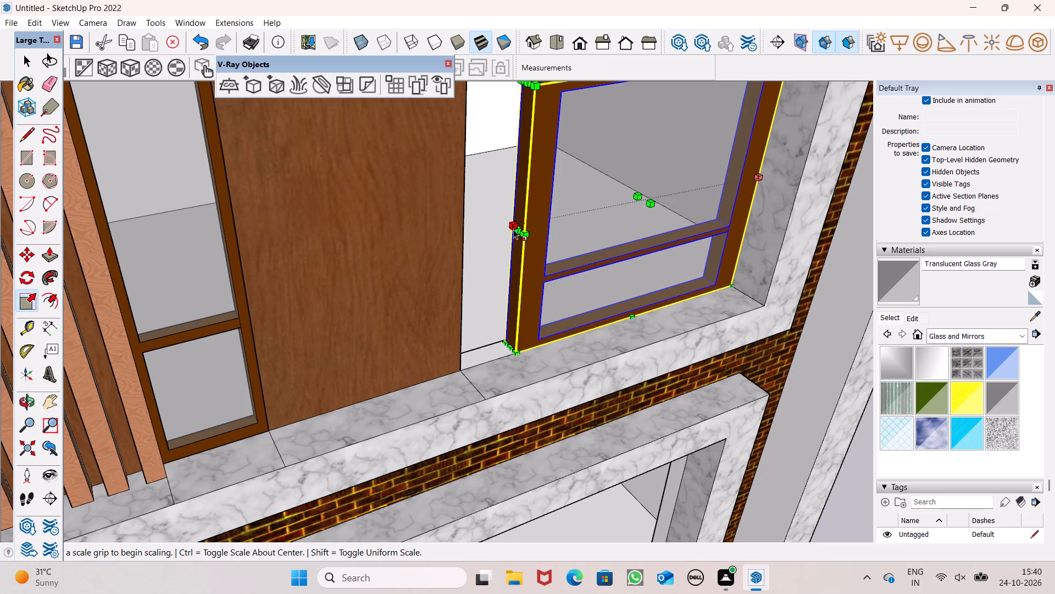
left_click_drag(518, 229, 464, 262)
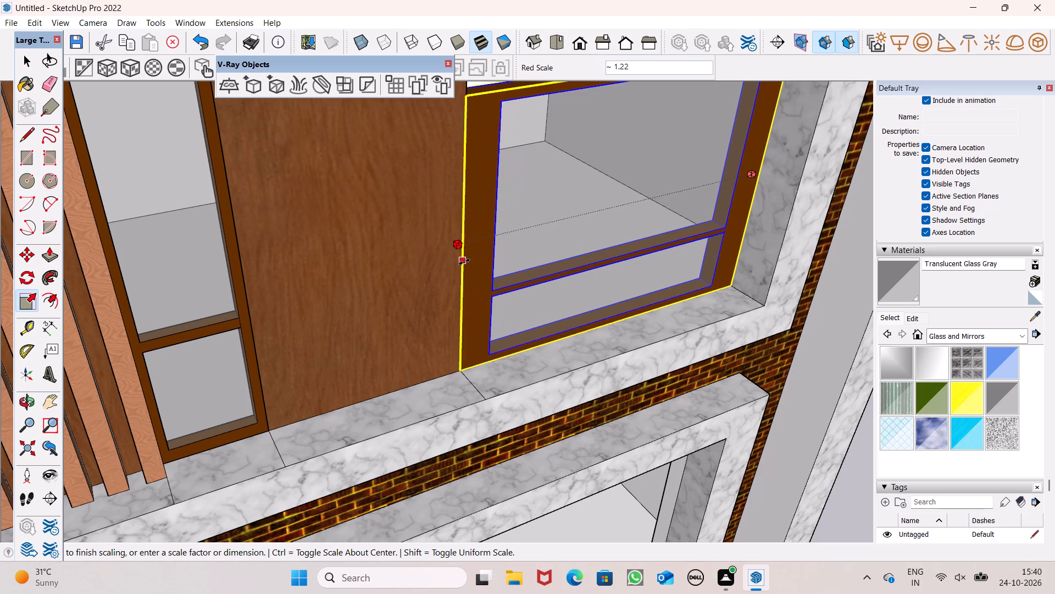
left_click_drag(464, 262, 464, 262)
Stretch the panel's height along the blue axis by a factor of about 1.47 towards the top of the opening.
scroll(462, 262, "down", 10)
scroll(513, 153, "up", 13)
left_click_drag(543, 306, 562, 190)
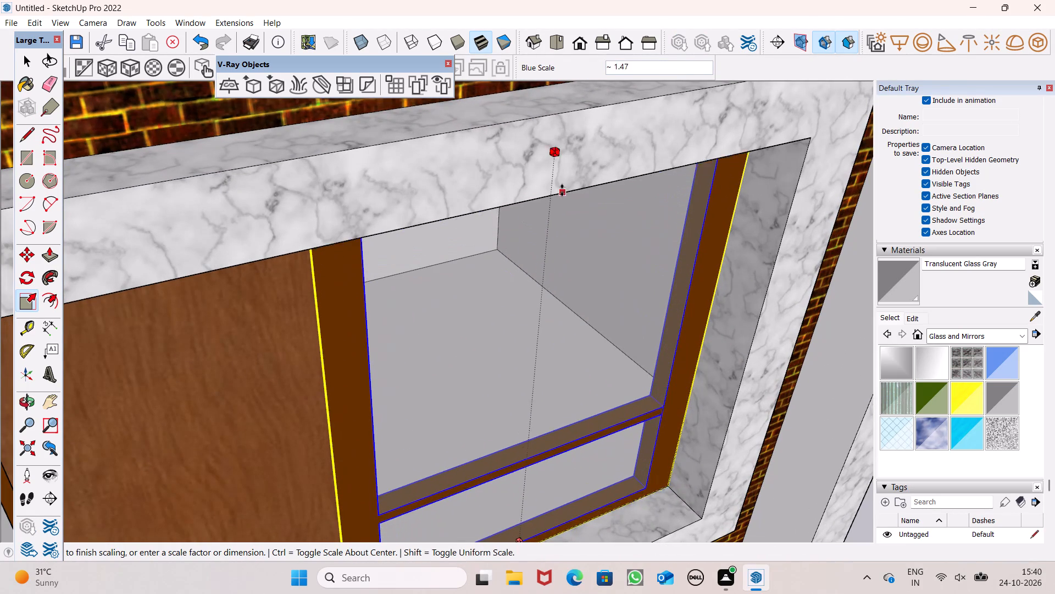
left_click_drag(562, 190, 562, 184)
scroll(551, 213, "down", 3)
Extend the panel's height along the blue axis to the underside of the marble frame, and deselect it.
middle_click_drag(560, 212, 538, 57)
scroll(524, 57, "up", 5)
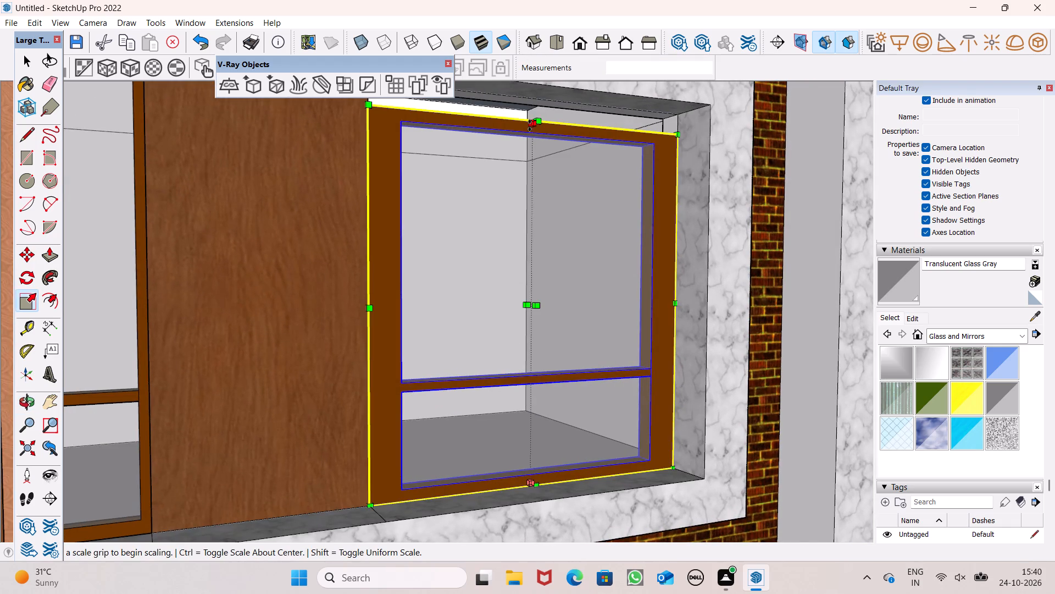
scroll(529, 140, "up", 6)
scroll(530, 241, "down", 6)
scroll(512, 294, "down", 5)
scroll(514, 208, "up", 6)
scroll(521, 152, "up", 2)
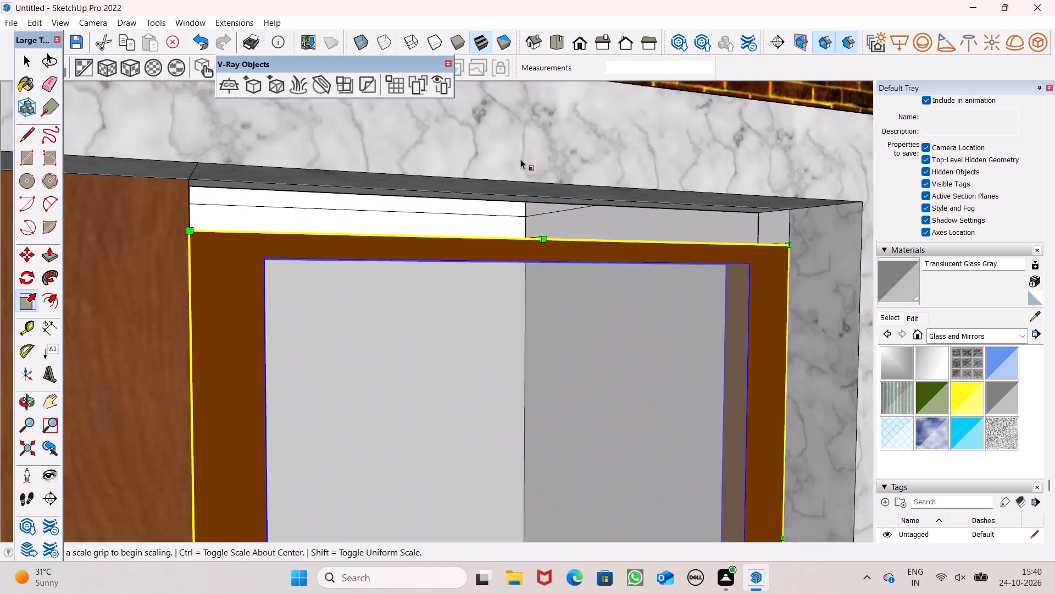
scroll(520, 159, "up", 5)
scroll(516, 217, "up", 3)
left_click_drag(551, 307, 565, 233)
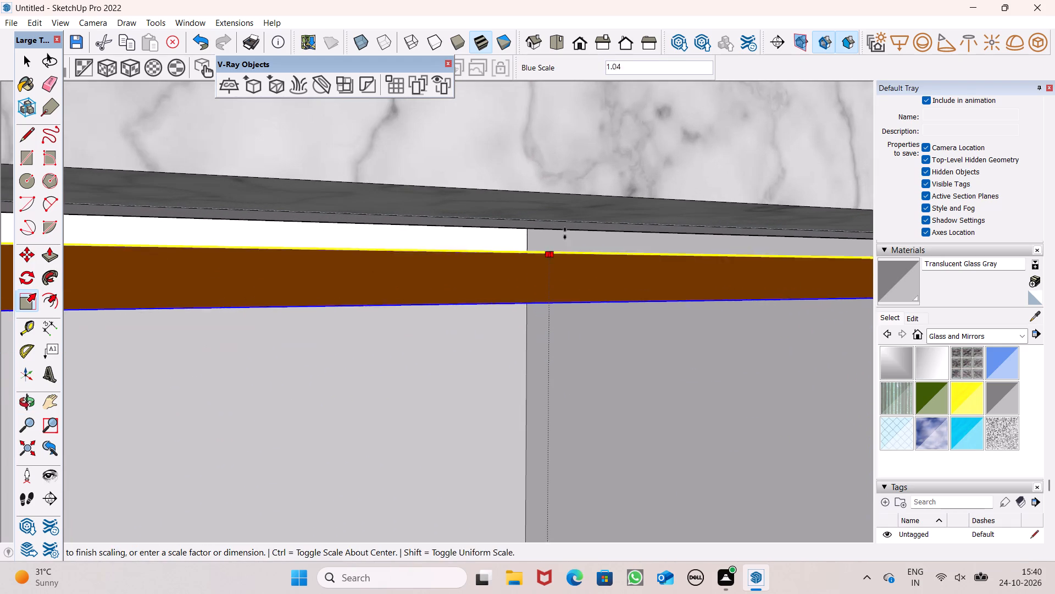
left_click_drag(565, 233, 566, 197)
scroll(479, 152, "down", 8)
scroll(468, 227, "down", 16)
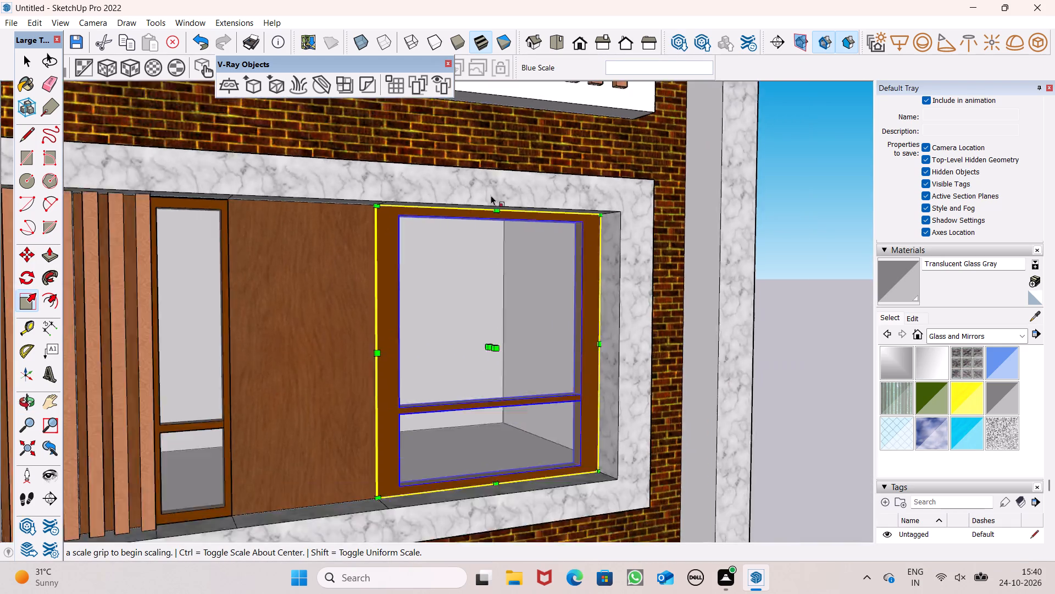
scroll(491, 195, "down", 14)
middle_click_drag(485, 276, 432, 342)
key("space")
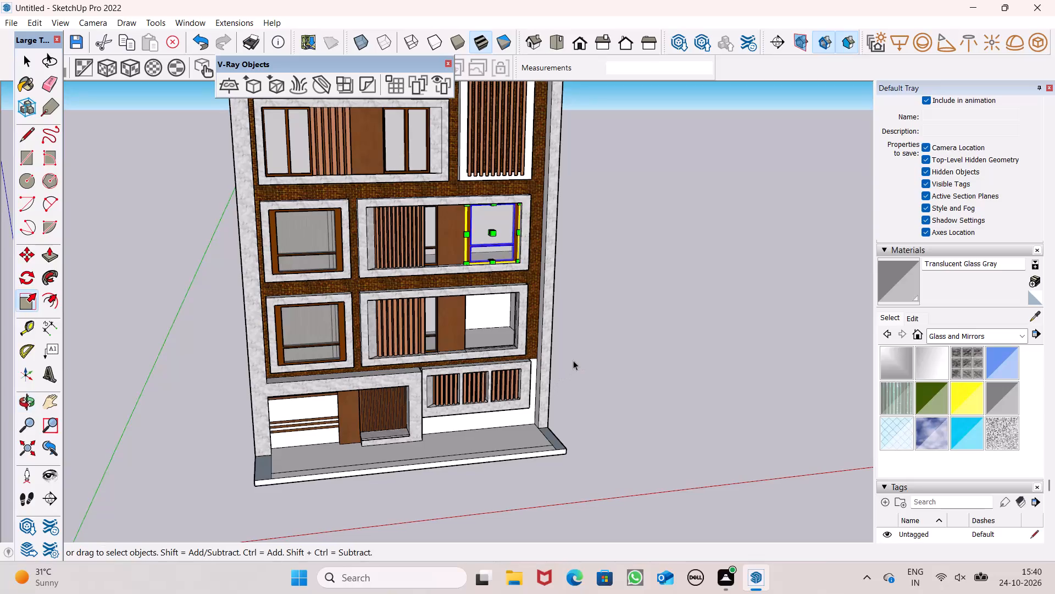
left_click(573, 360)
Copy the fitted two-pane panel about 12' 1/2" down into the empty end of the wide opening on the floor below.
middle_click_drag(561, 353, 502, 362)
left_click(489, 242)
scroll(552, 310, "up", 1)
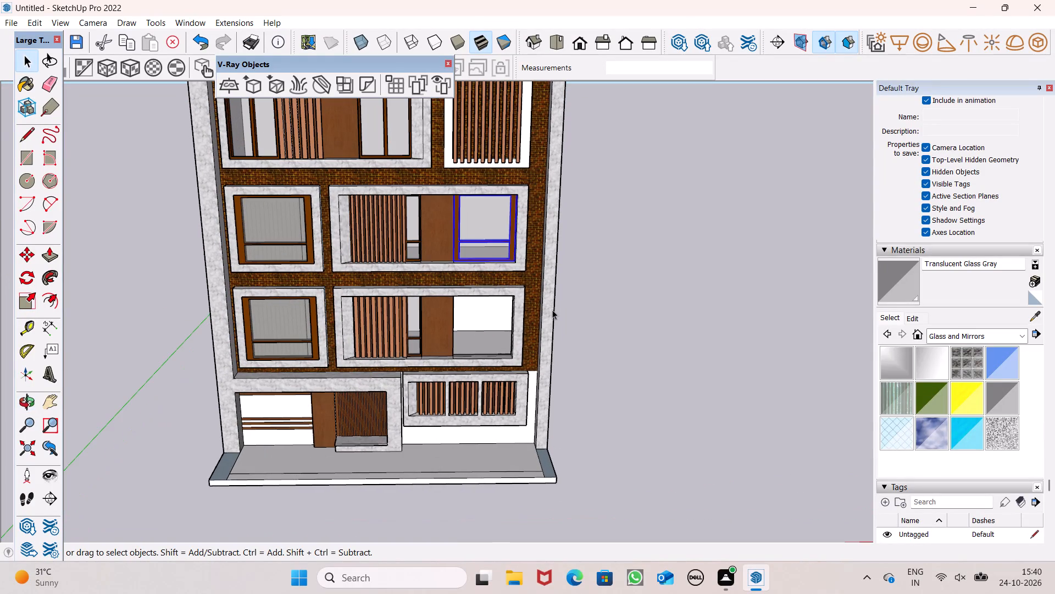
key("m")
key("Return")
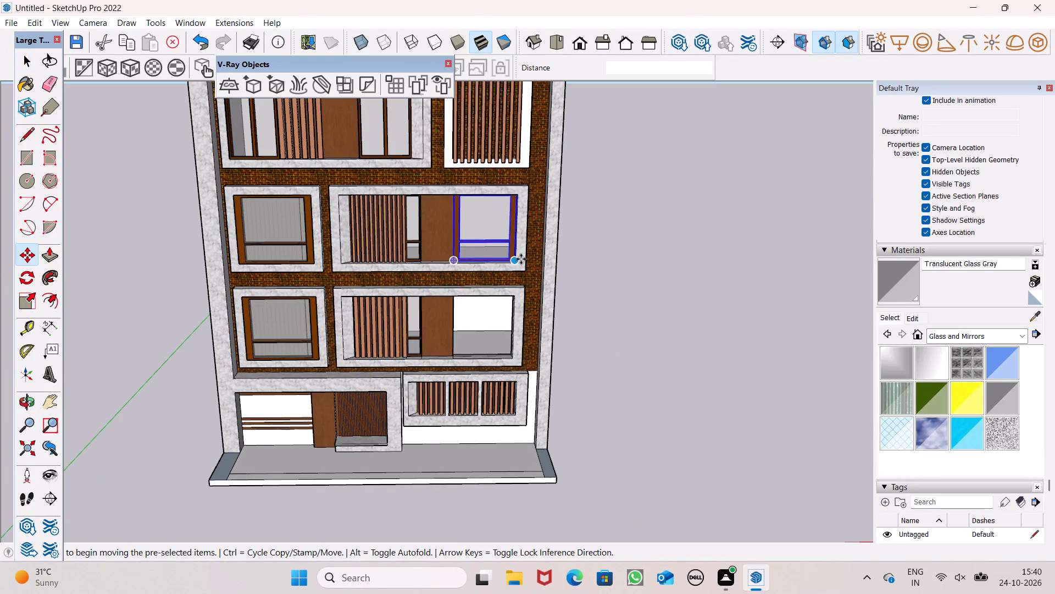
left_click_drag(520, 262, 507, 356)
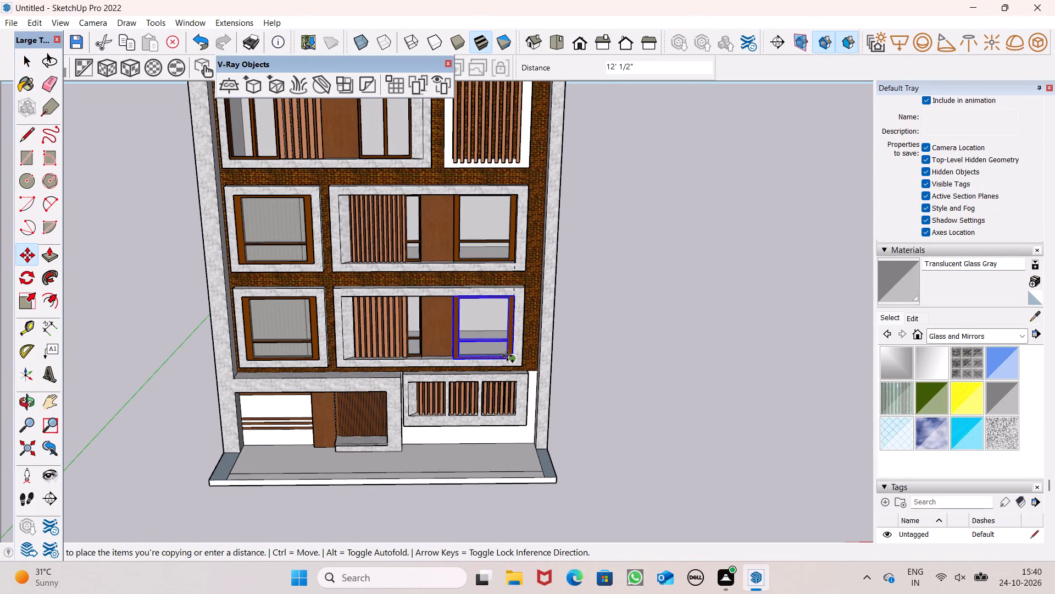
left_click_drag(507, 356, 507, 356)
Move the lower copy about 1' back into its marble-framed recess beside the solid wooden panel, and deselect it.
scroll(334, 327, "up", 7)
scroll(498, 337, "up", 5)
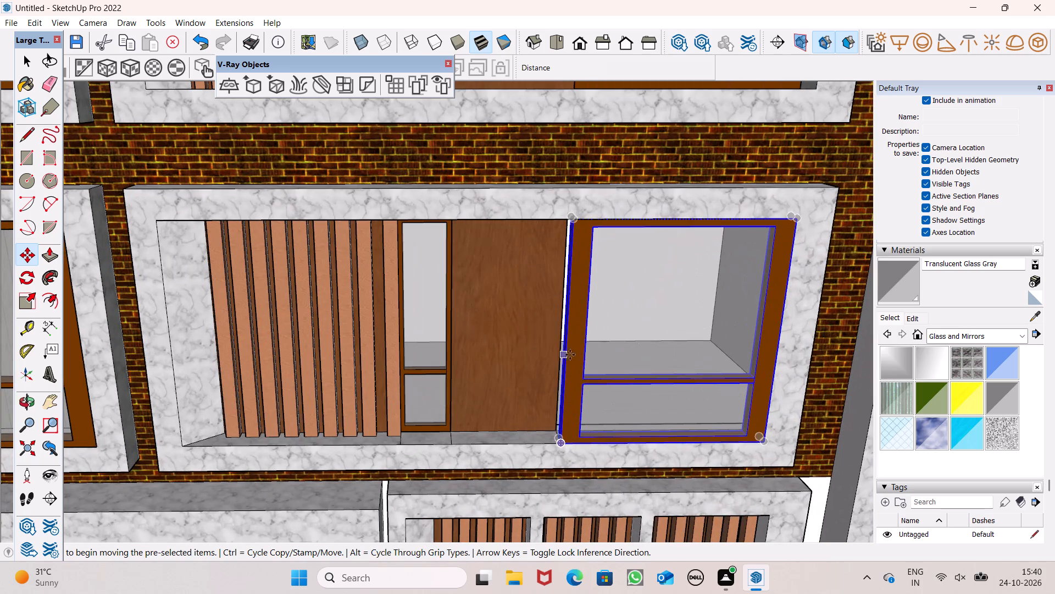
left_click_drag(764, 445, 750, 429)
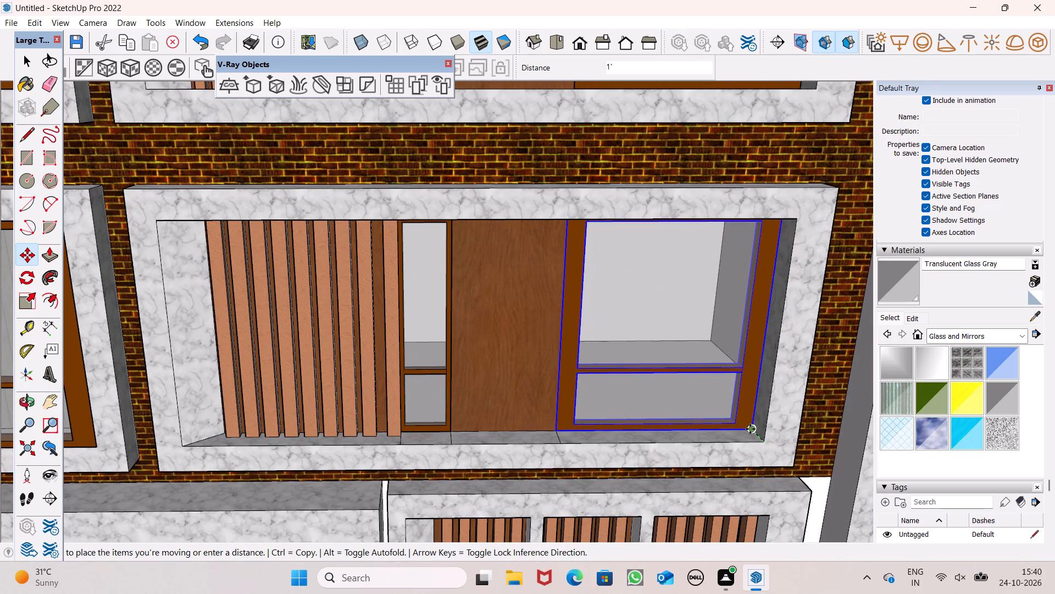
left_click_drag(750, 429, 749, 426)
scroll(635, 393, "down", 7)
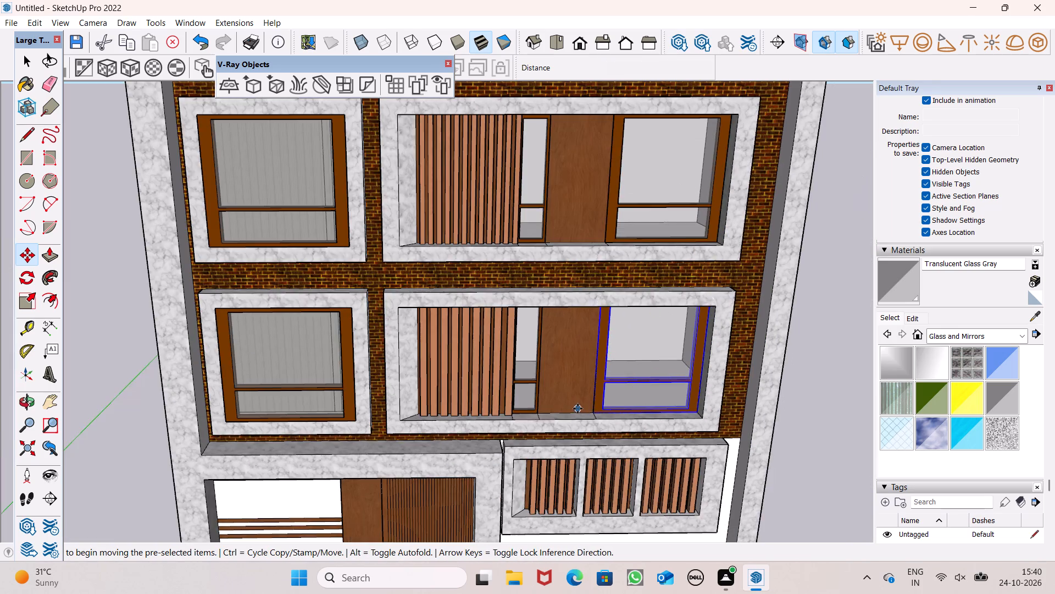
scroll(556, 398, "down", 5)
key("space")
left_click(717, 423)
Move the two-pane window of the lower square opening back into its recess, aligning its bottom corner with the inner sill corner.
scroll(258, 375, "down", 1)
middle_click_drag(349, 388, 350, 430)
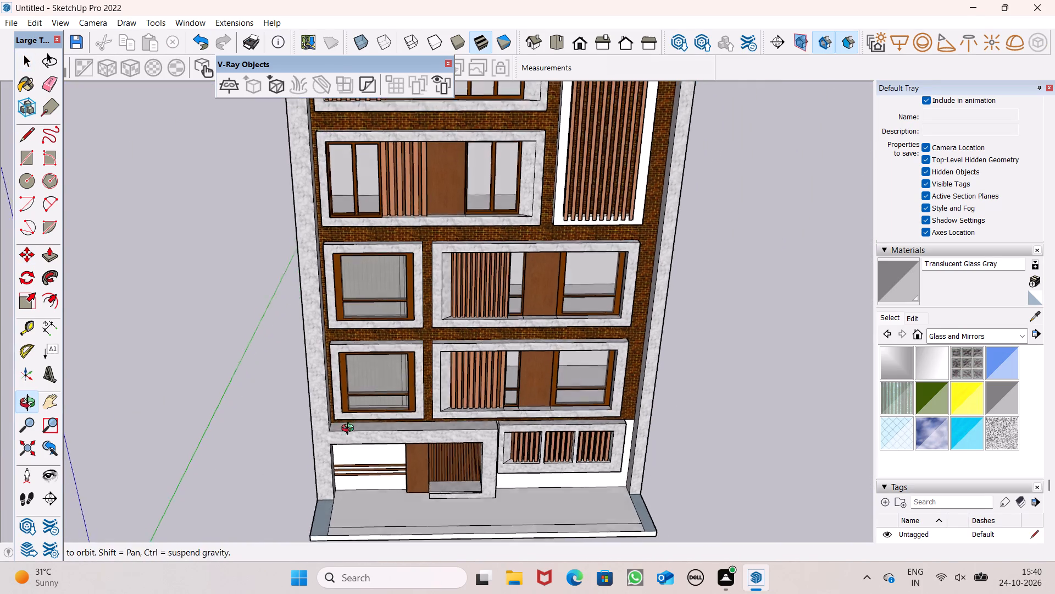
middle_click_drag(350, 430, 292, 593)
scroll(383, 410, "up", 7)
scroll(408, 348, "up", 11)
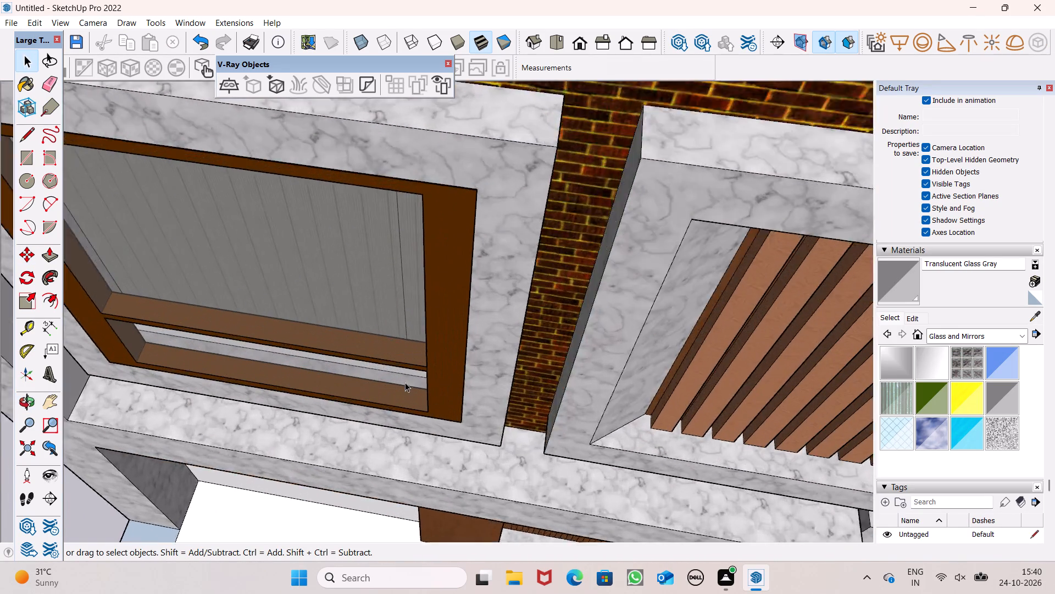
scroll(405, 382, "up", 2)
scroll(409, 373, "down", 2)
left_click(420, 385)
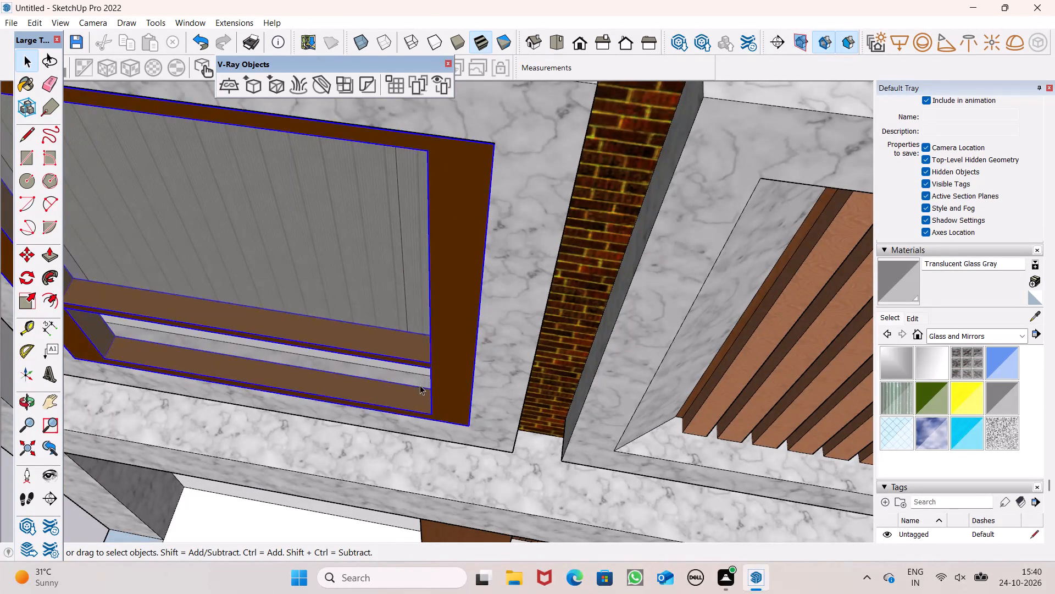
key("m")
key("Return")
left_click_drag(471, 432, 471, 386)
middle_click_drag(467, 409, 544, 262)
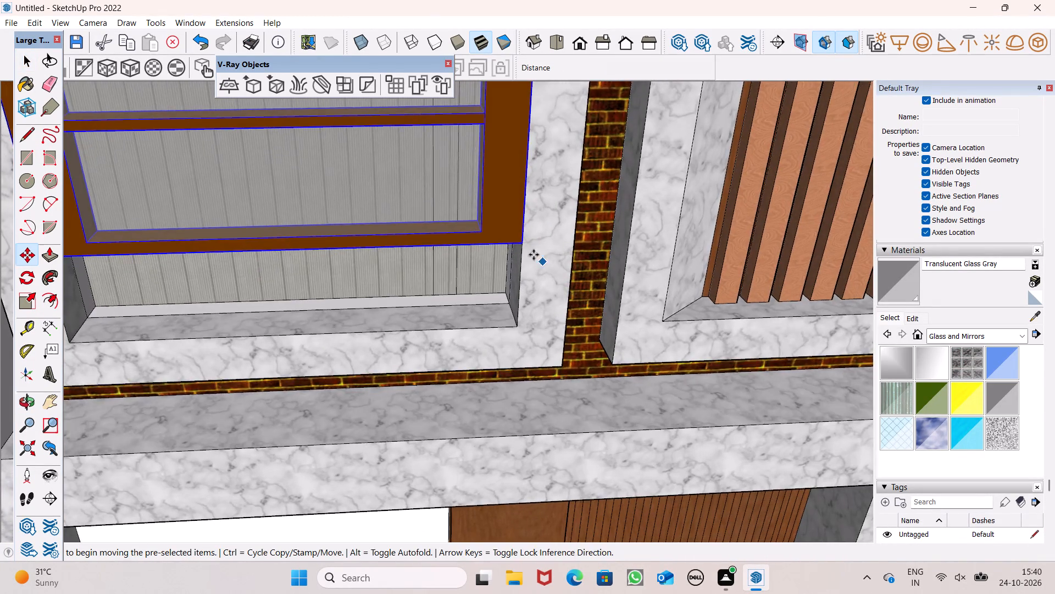
scroll(530, 251, "up", 5)
left_click_drag(513, 235, 490, 332)
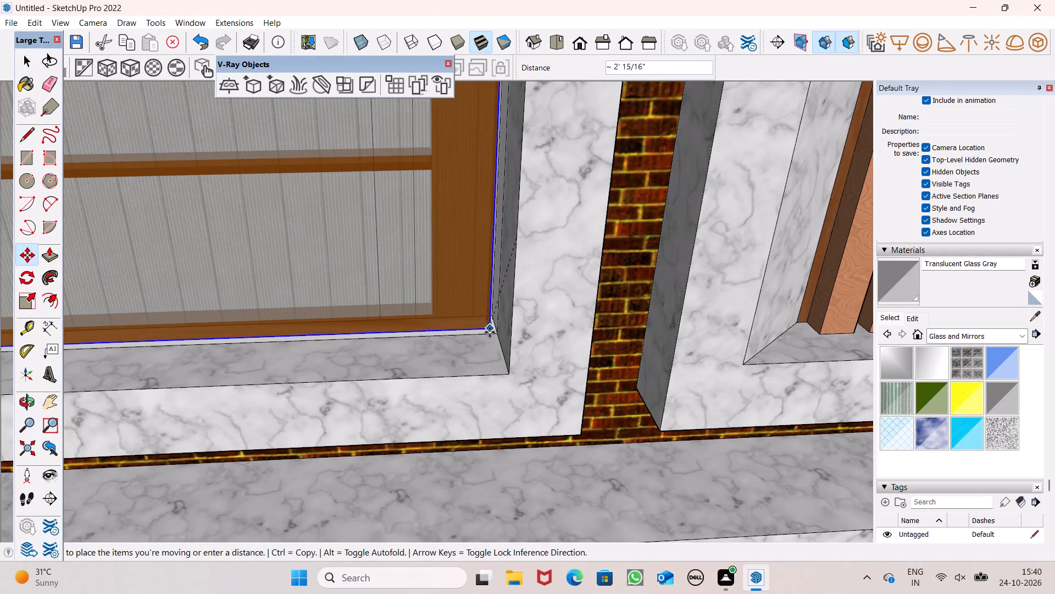
left_click_drag(490, 332, 500, 331)
scroll(498, 332, "down", 17)
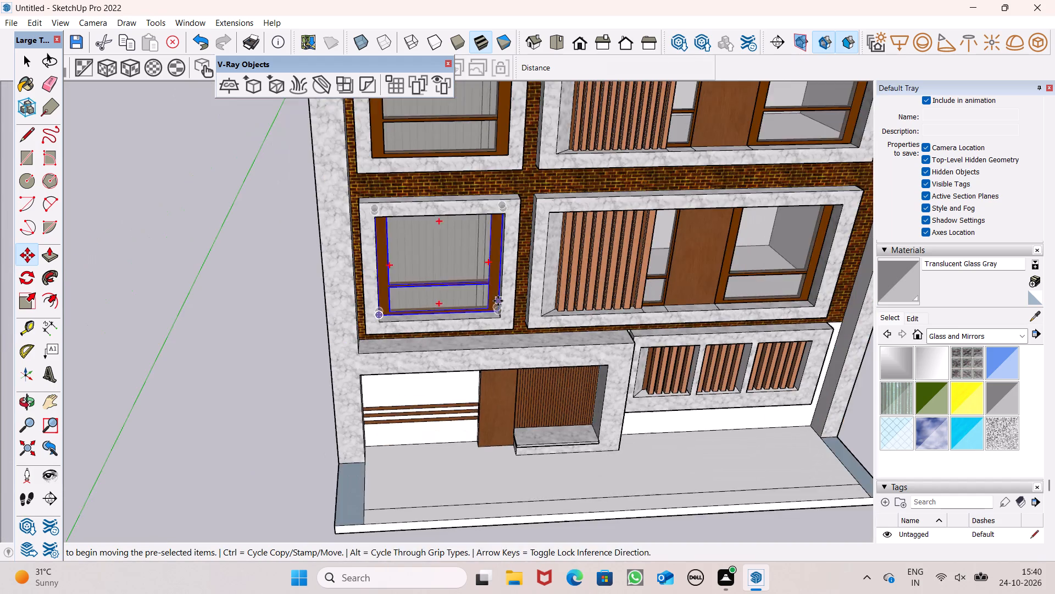
Finish moving and deselect the two-pane window in the lower square opening.
scroll(498, 301, "down", 1)
middle_click_drag(498, 301, 436, 156)
key("space")
left_click(215, 257)
scroll(226, 255, "down", 7)
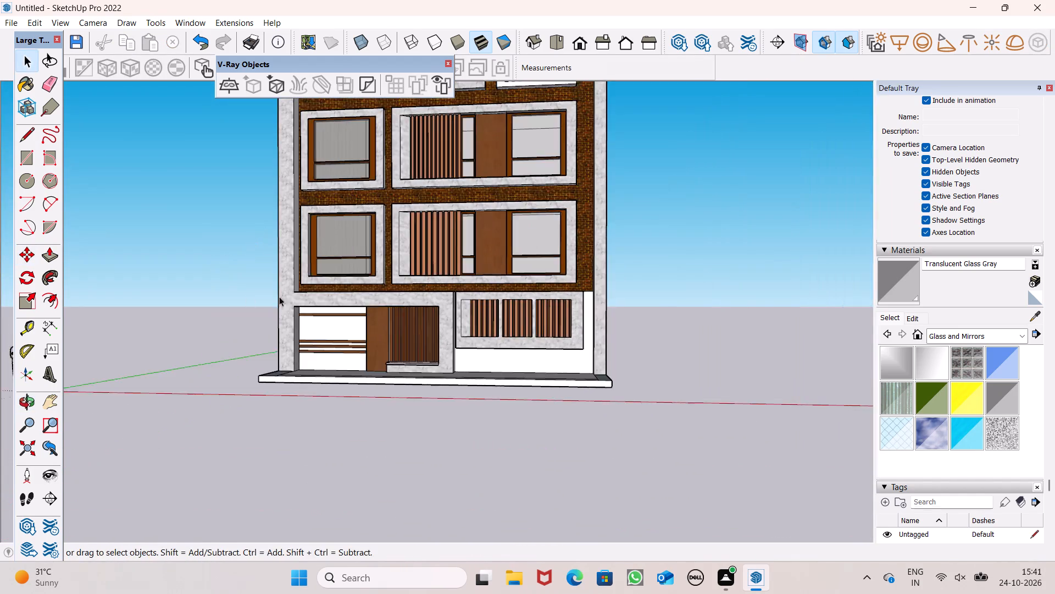
Move the two-pane window of the upper square opening back into its marble recess, aligning its bottom corner with the inner sill corner, and deselect it.
middle_click_drag(332, 293, 335, 394)
scroll(357, 176, "up", 7)
left_click(356, 146)
left_click(314, 167)
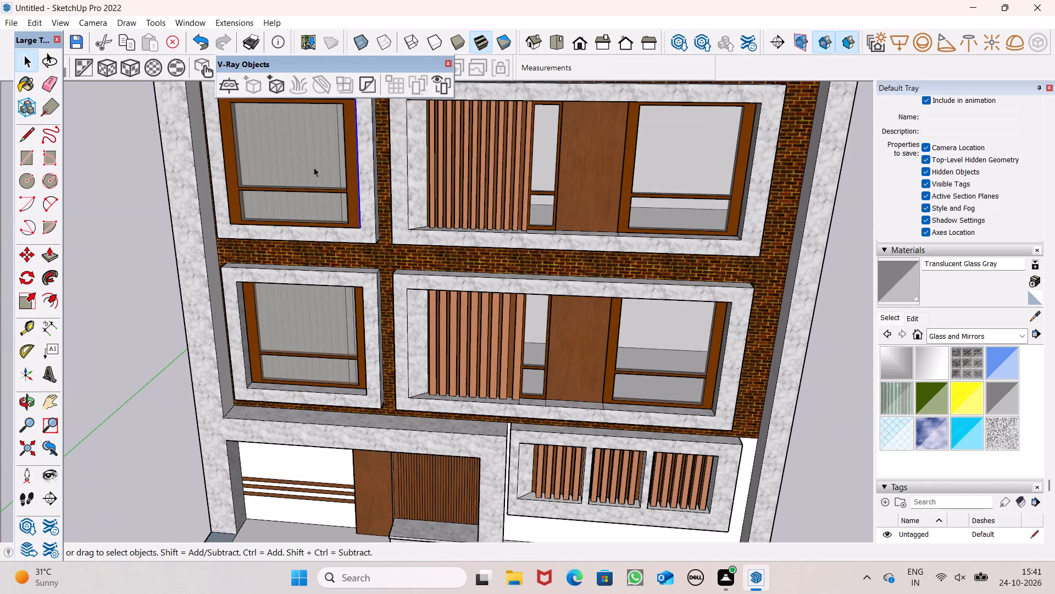
scroll(324, 156, "down", 6)
scroll(325, 107, "up", 14)
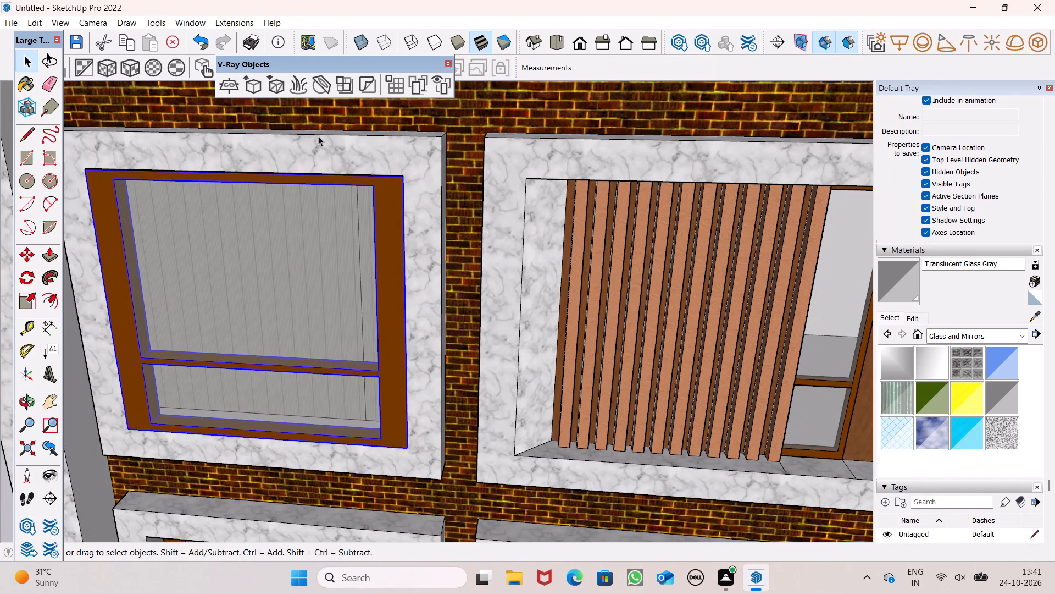
key("m")
key("Return")
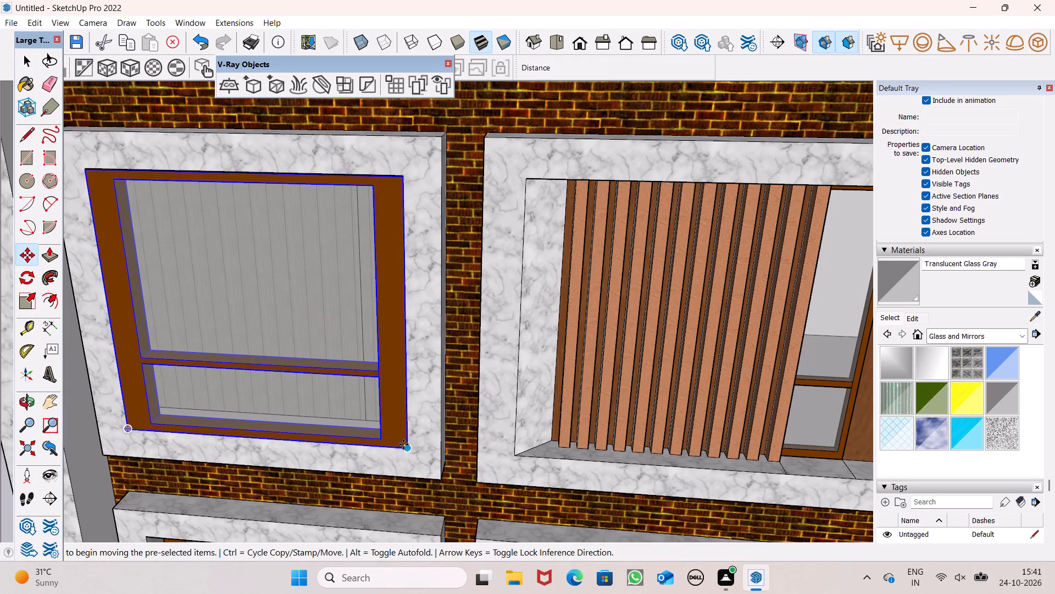
left_click_drag(408, 449, 407, 425)
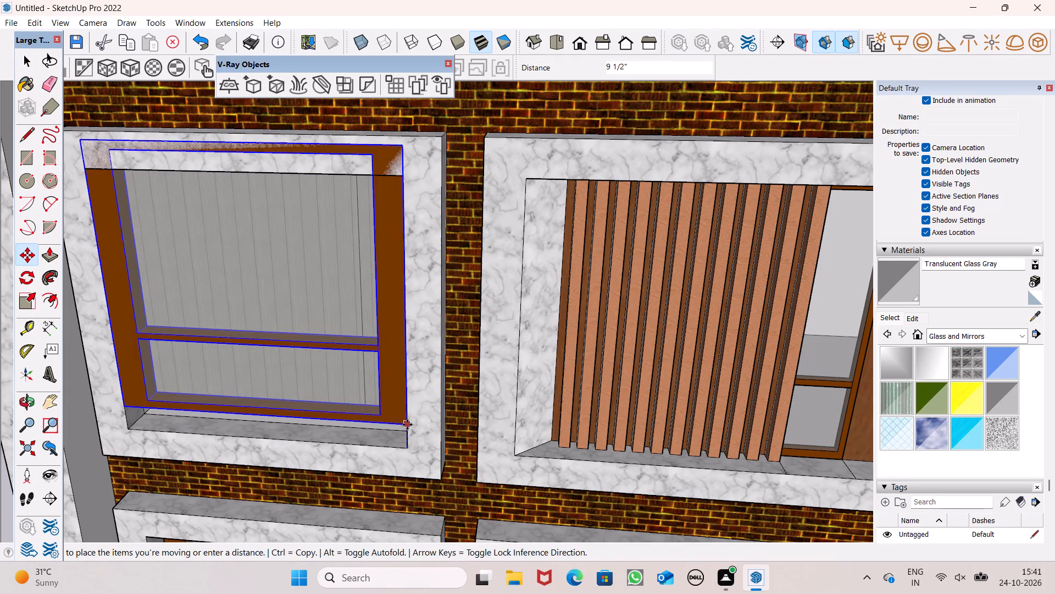
left_click_drag(407, 425, 404, 435)
left_click(404, 435)
scroll(381, 423, "up", 5)
middle_click_drag(407, 426, 430, 430)
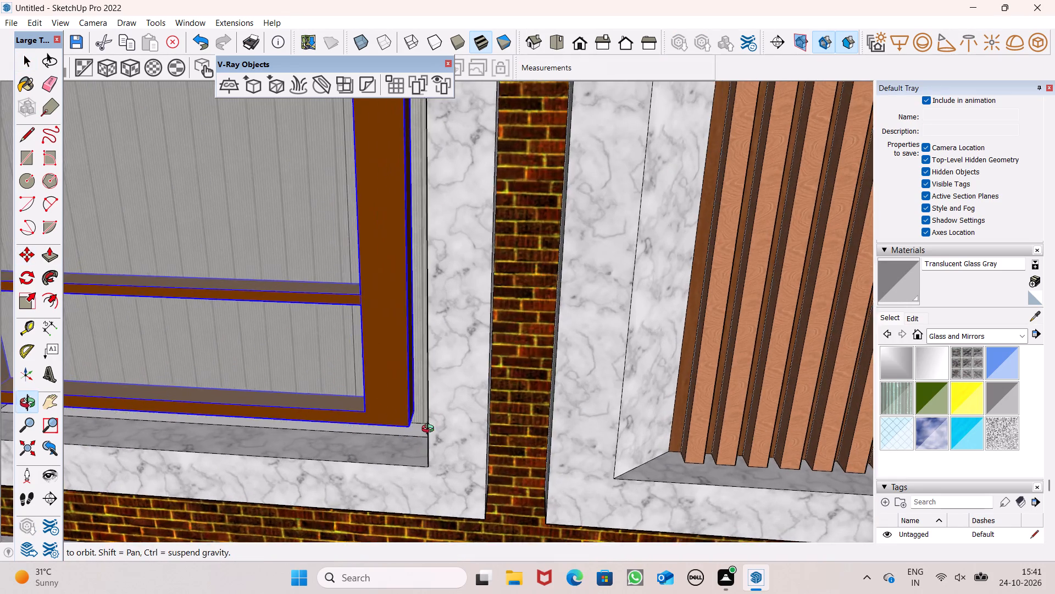
middle_click_drag(430, 430, 549, 441)
scroll(488, 446, "up", 5)
left_click(472, 423)
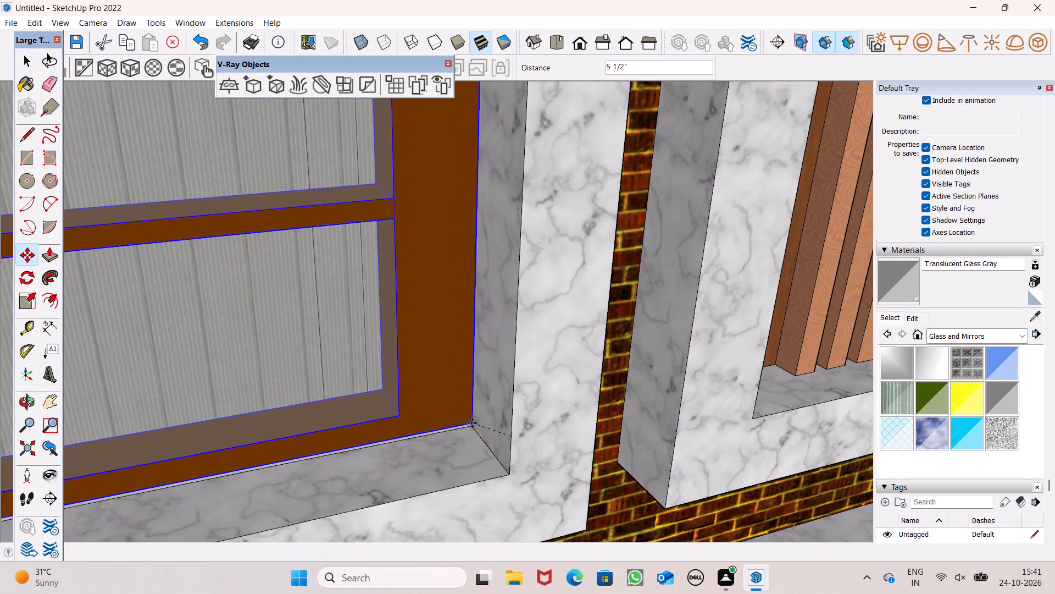
scroll(471, 443, "up", 6)
left_click_drag(469, 408, 471, 416)
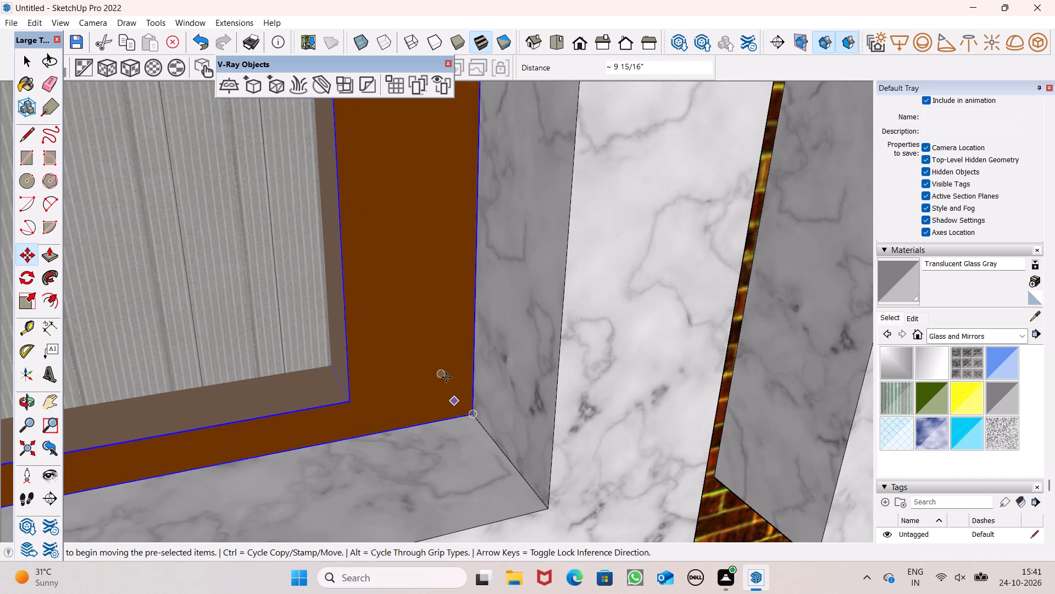
scroll(446, 377, "down", 7)
key("space")
scroll(444, 324, "down", 8)
scroll(441, 287, "down", 19)
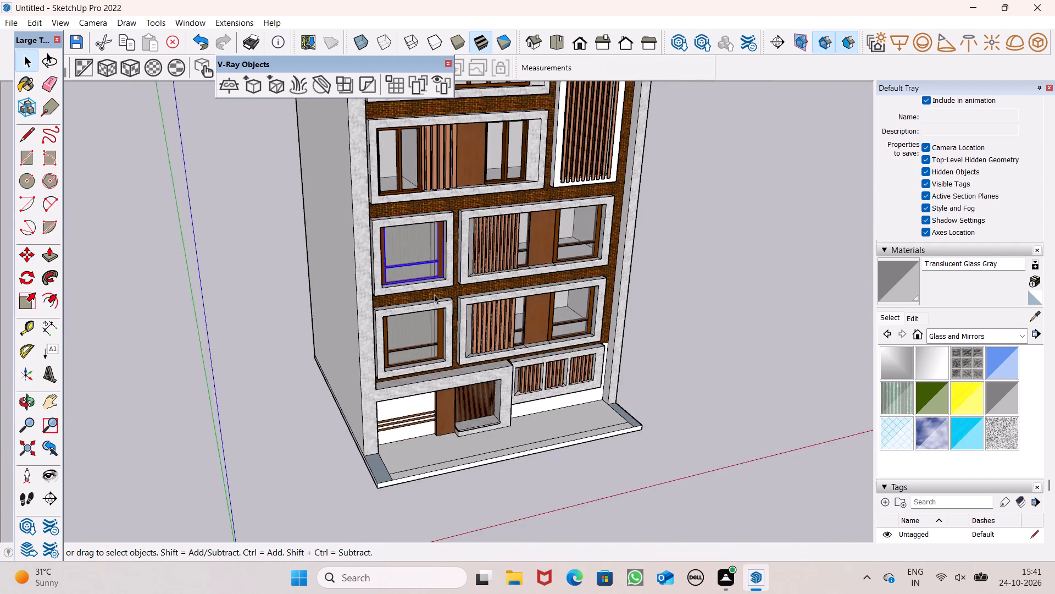
middle_click_drag(434, 295, 354, 306)
left_click(292, 331)
Move the two-pane panel beside the slats in the wide opening one floor up back from the marble frame's front edge into the recess.
scroll(377, 134, "up", 8)
scroll(475, 263, "up", 6)
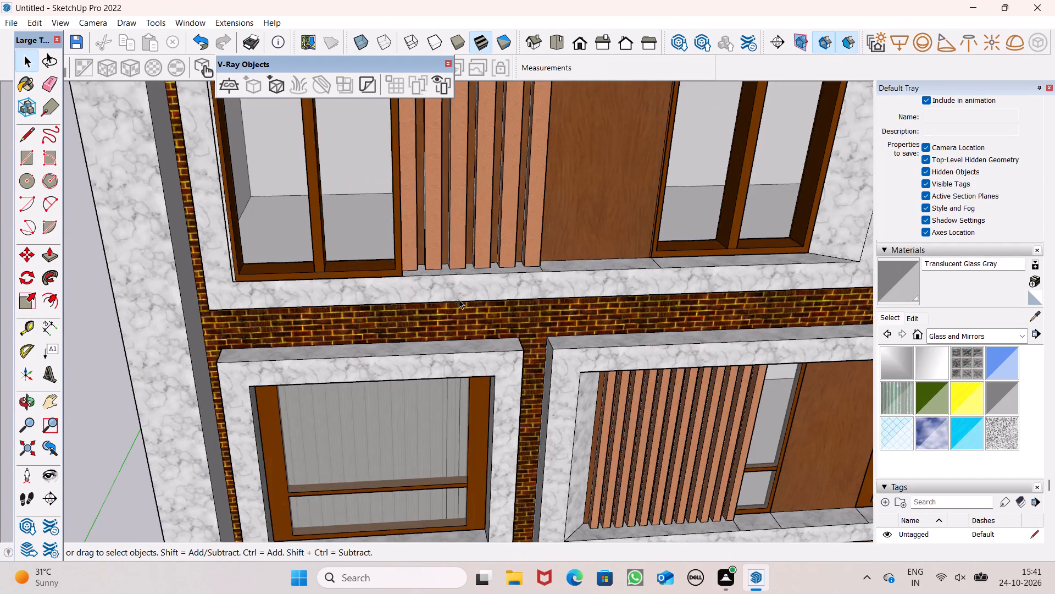
scroll(448, 313, "up", 6)
scroll(418, 265, "down", 4)
middle_click_drag(408, 282, 286, 405)
scroll(273, 358, "up", 5)
left_click(319, 263)
key("m")
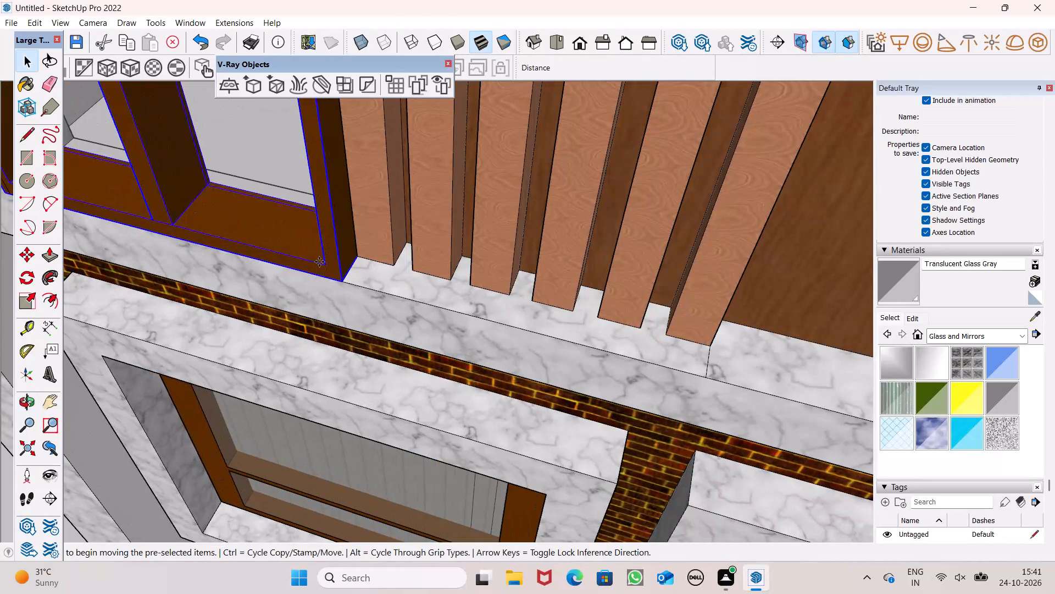
key("Return")
middle_click_drag(354, 251, 470, 288)
scroll(470, 288, "up", 1)
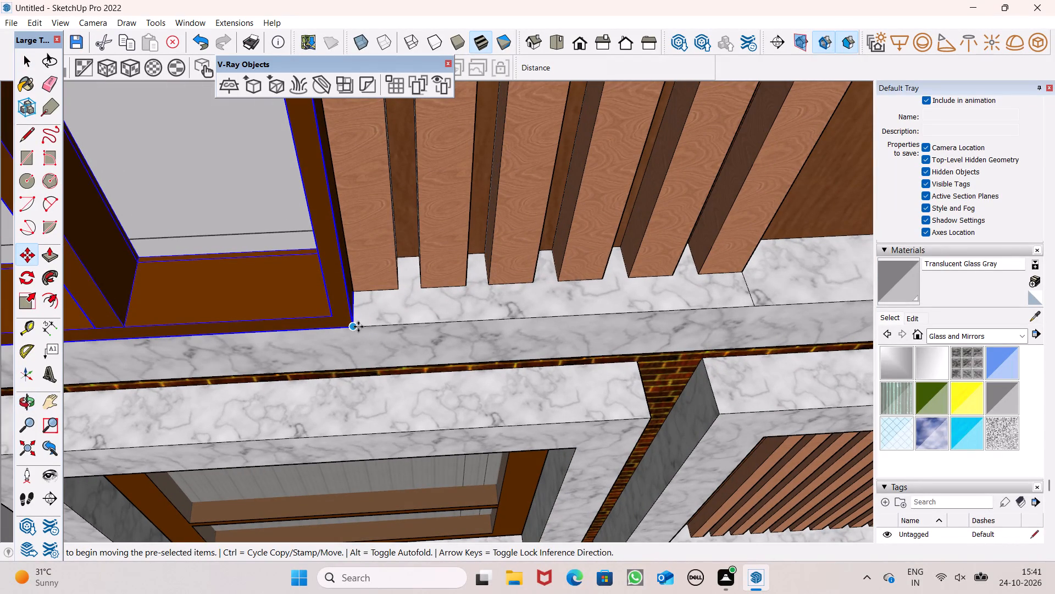
left_click_drag(354, 333, 344, 280)
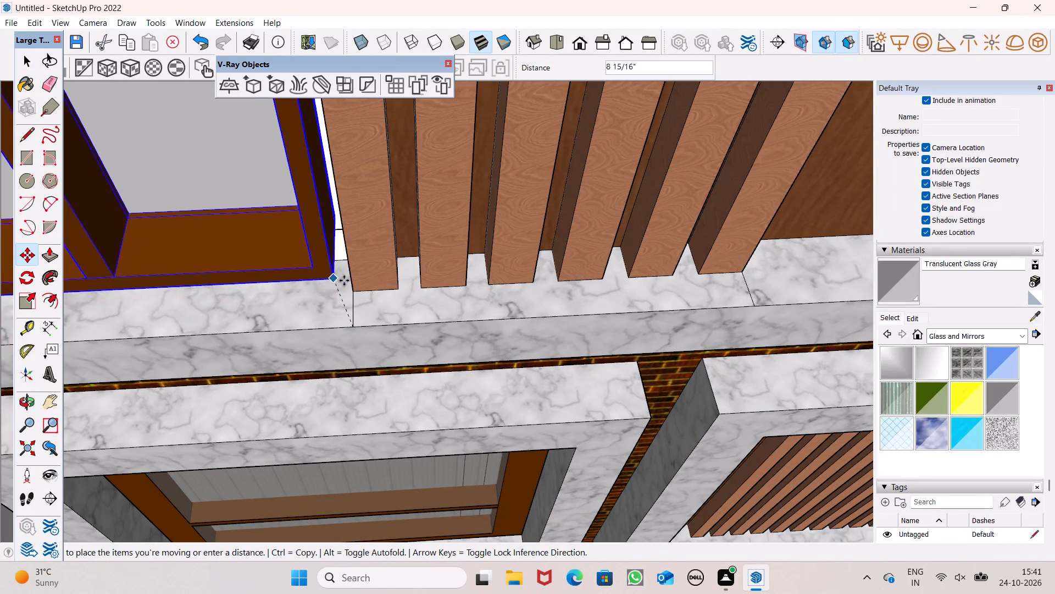
left_click_drag(344, 280, 360, 288)
scroll(331, 284, "down", 6)
scroll(199, 311, "down", 11)
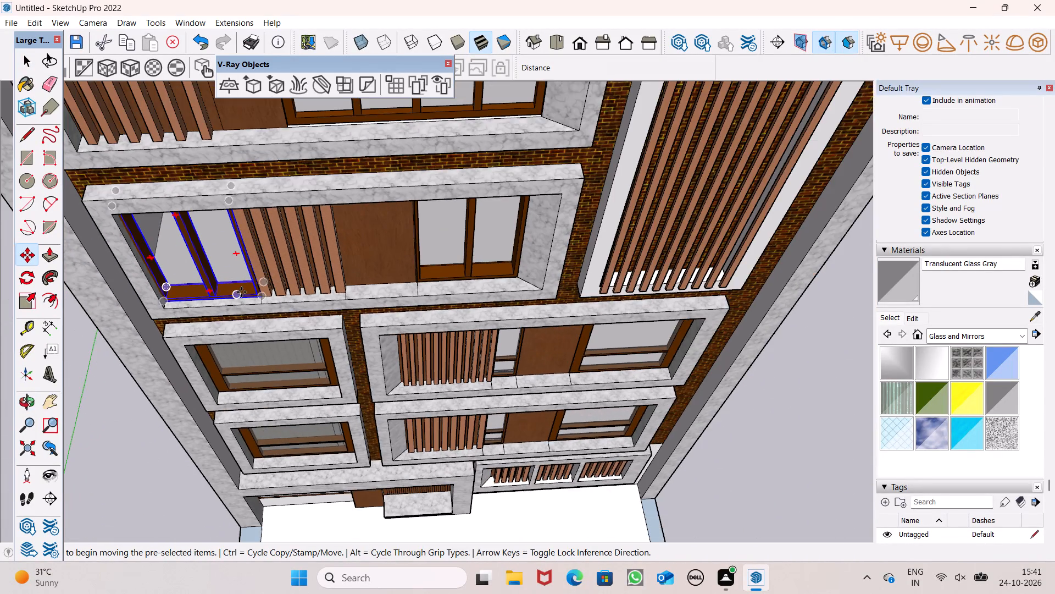
Adjust the same panel's position in its recess from its bottom corner beside the slats, and deselect it.
scroll(305, 311, "up", 5)
middle_click_drag(291, 262, 541, 269)
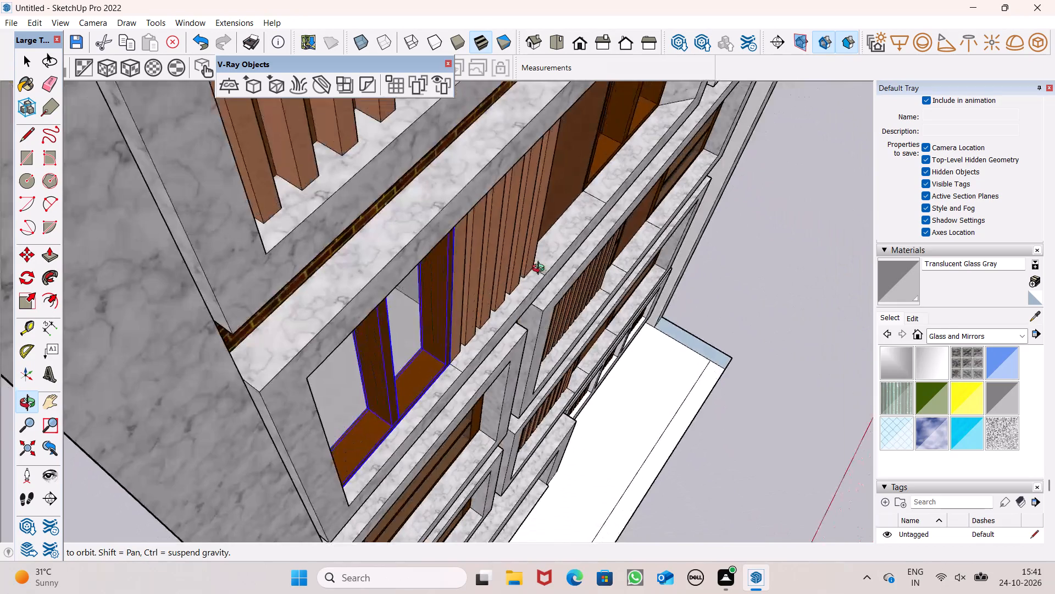
middle_click_drag(541, 269, 449, 284)
scroll(418, 323, "up", 4)
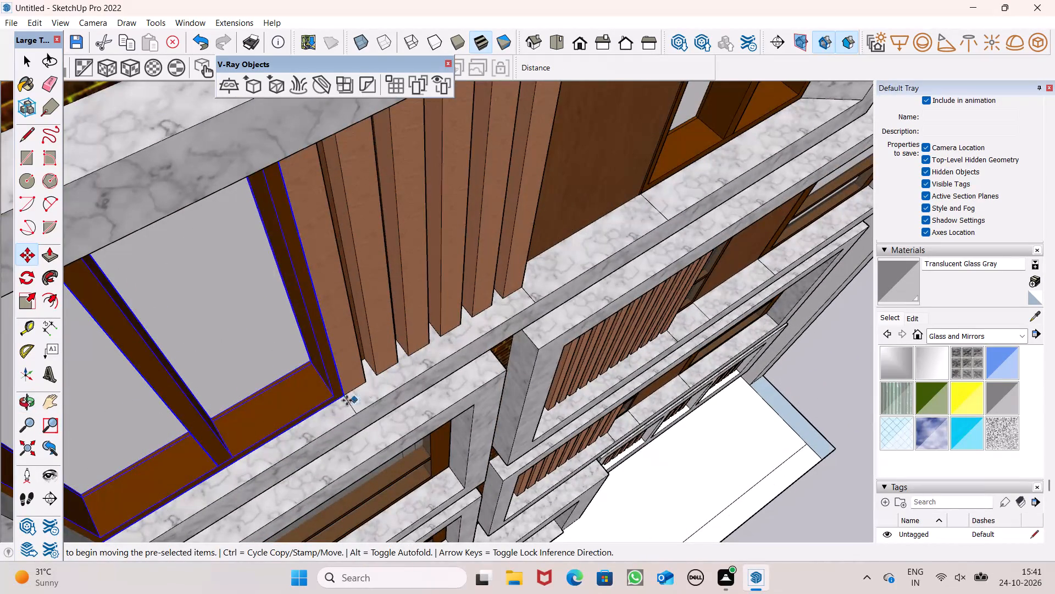
left_click_drag(340, 400, 331, 377)
scroll(299, 355, "down", 6)
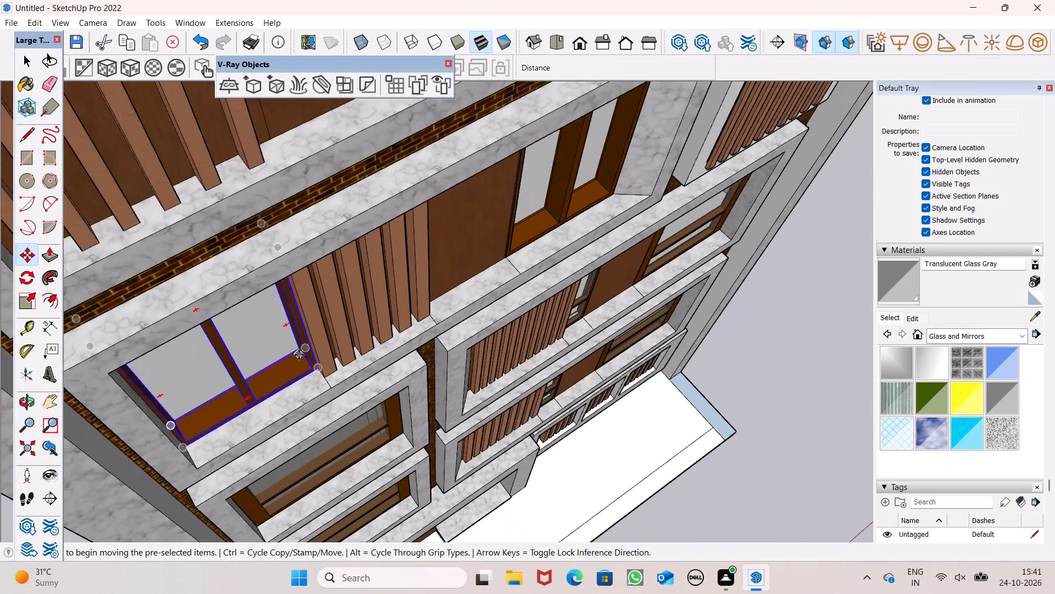
scroll(299, 342, "down", 6)
key("space")
scroll(315, 311, "down", 6)
left_click(698, 491)
Paint all the flat roof surfaces, including the narrow side strip, with Blacktop Old 01 from the Asphalt and Concrete materials.
scroll(618, 396, "down", 6)
middle_click_drag(608, 411, 590, 285)
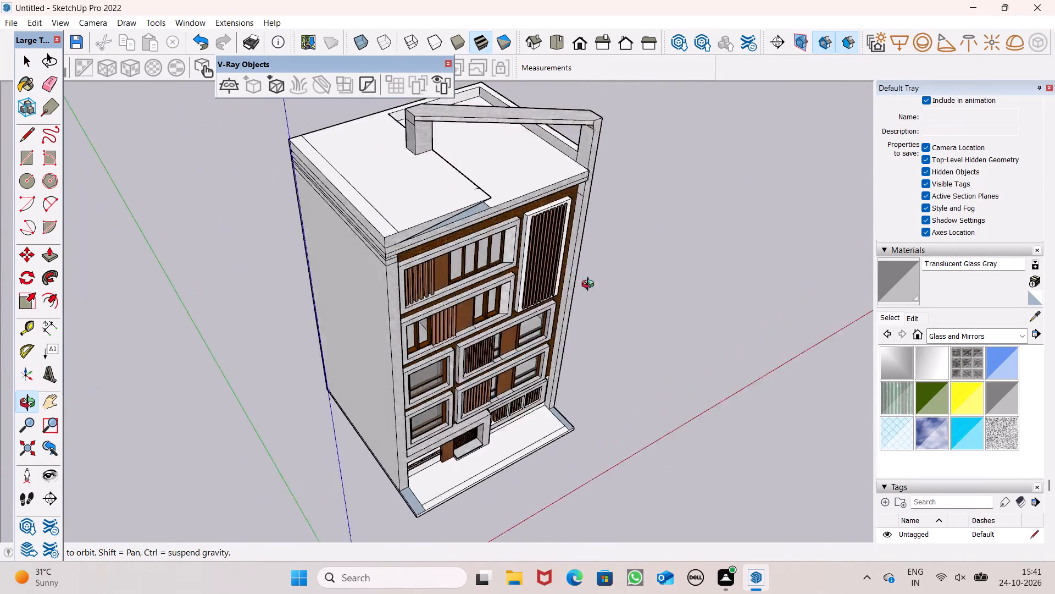
middle_click_drag(590, 285, 372, 73)
scroll(390, 165, "down", 3)
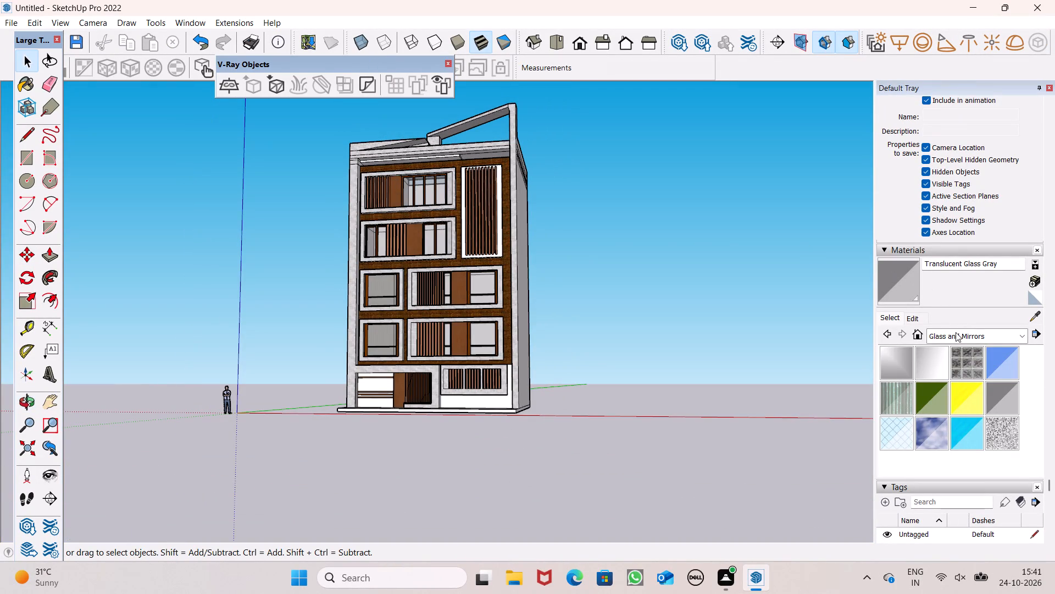
left_click(957, 339)
left_click(967, 348)
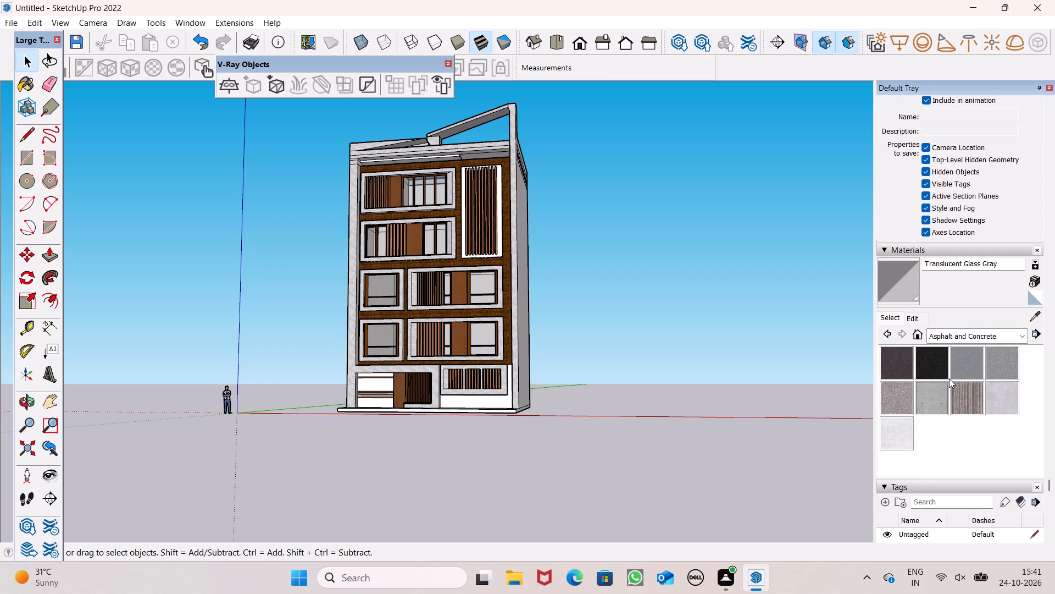
left_click_drag(970, 365, 963, 369)
scroll(460, 186, "down", 2)
middle_click_drag(465, 166, 520, 481)
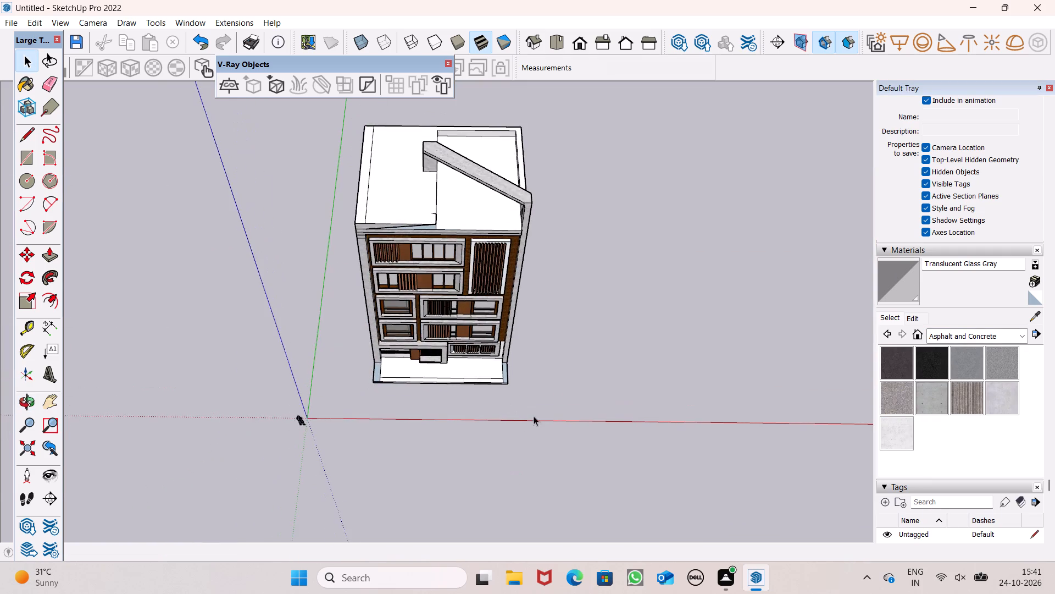
scroll(484, 234, "up", 4)
left_click(962, 362)
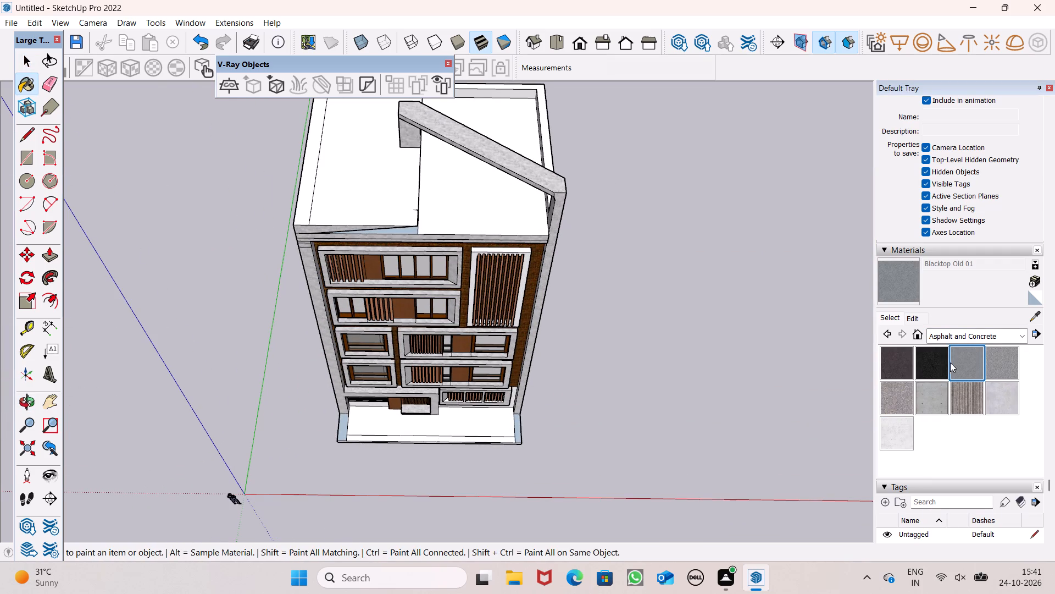
left_click(349, 192)
left_click(306, 188)
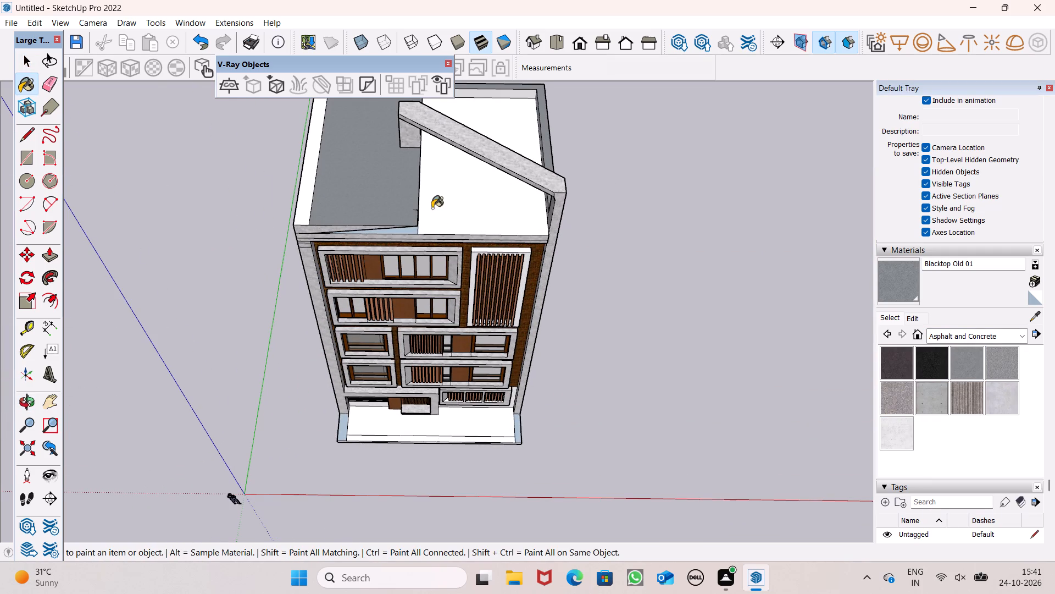
left_click(468, 205)
scroll(468, 196, "down", 3)
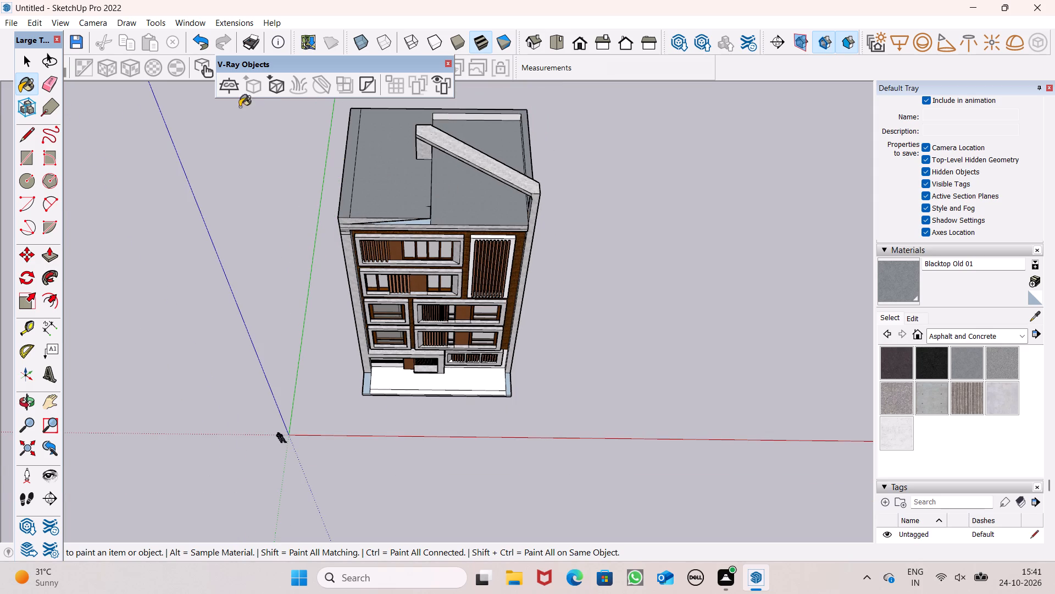
Erase the line separating the narrow side strip from the rest of the roof surface.
left_click(55, 72)
left_click_drag(368, 185, 353, 196)
left_click(351, 193)
left_click(41, 89)
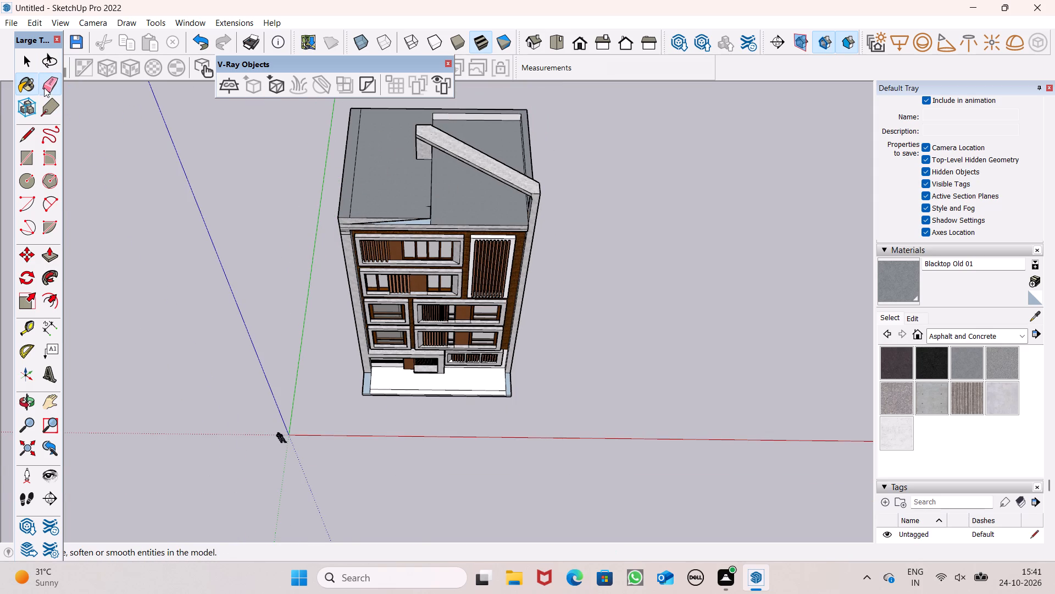
left_click_drag(356, 183, 351, 187)
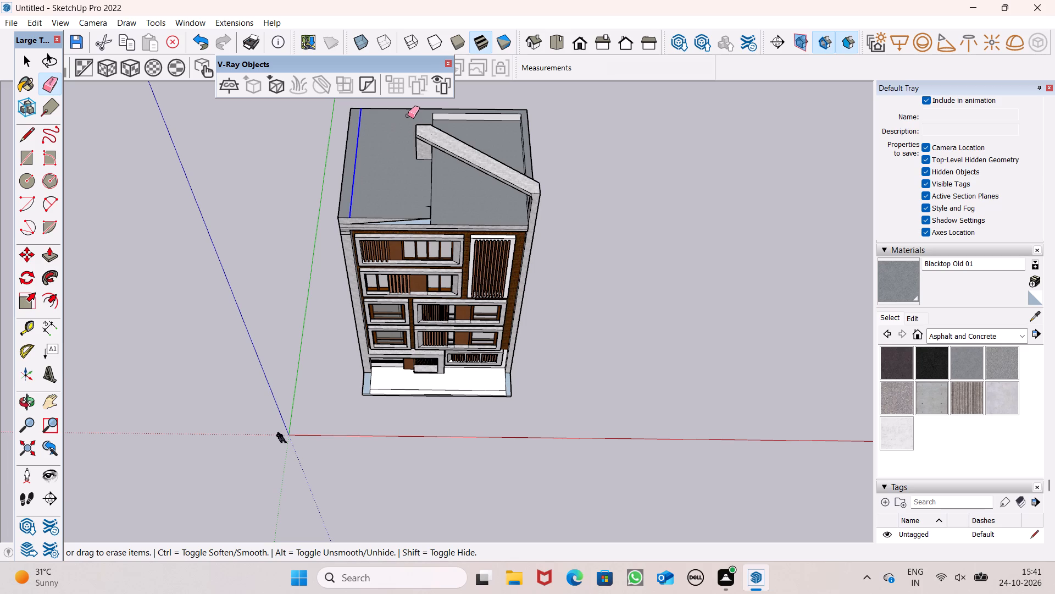
Paint the top of the ground-level front slab, including its front strip and both end strips, with Blacktop Old 01.
scroll(407, 125, "down", 1)
middle_click_drag(403, 227, 430, 125)
scroll(531, 328, "up", 4)
scroll(505, 395, "up", 1)
middle_click_drag(499, 402, 446, 402)
scroll(446, 402, "up", 1)
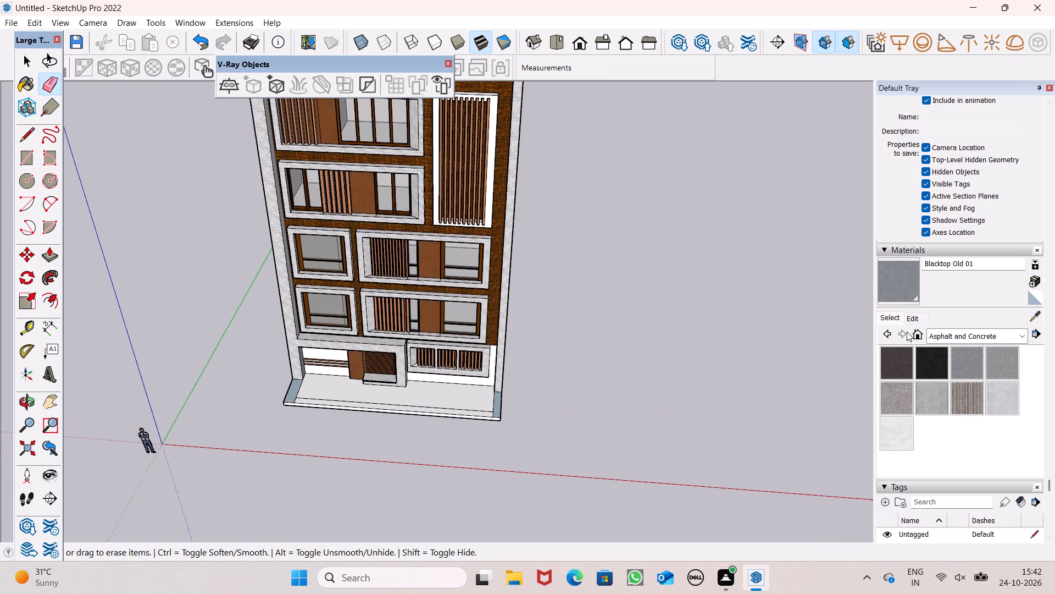
left_click(970, 361)
scroll(308, 366, "up", 5)
left_click_drag(390, 403, 390, 408)
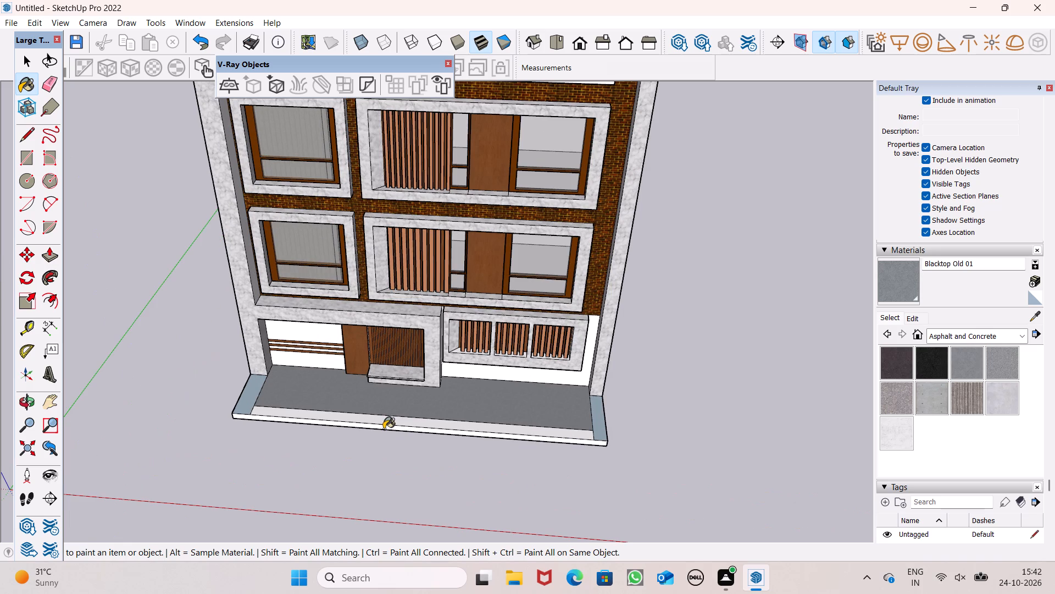
left_click_drag(384, 422, 379, 422)
left_click_drag(248, 397, 256, 395)
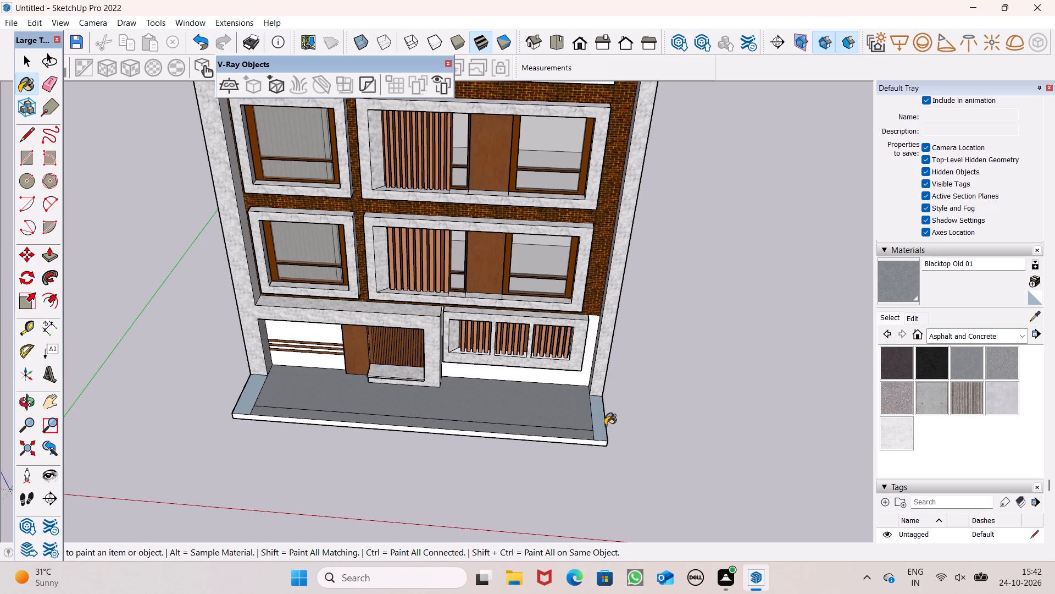
left_click(605, 425)
left_click_drag(603, 426, 598, 412)
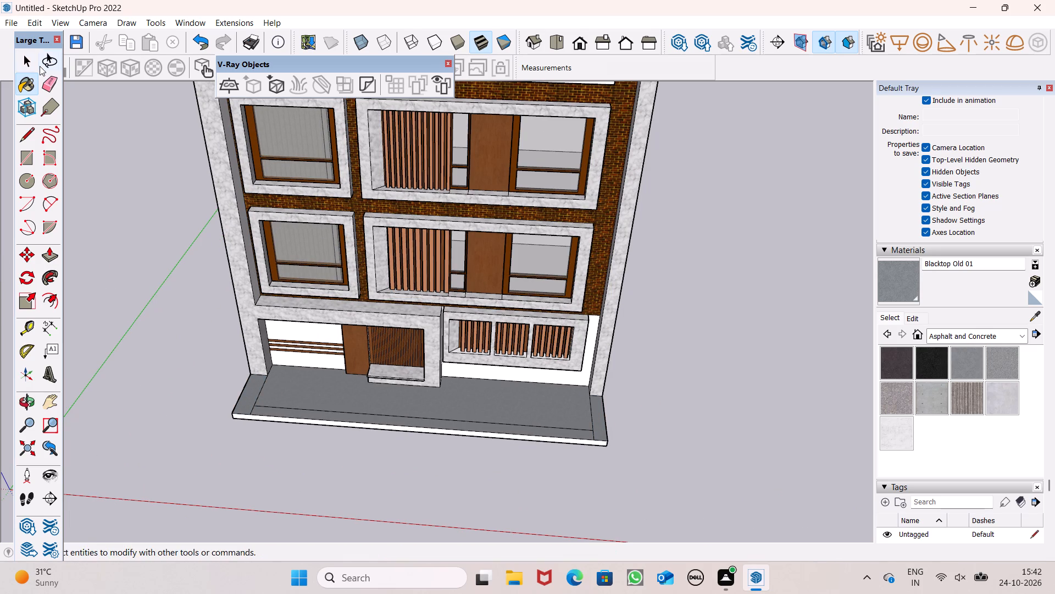
Erase the inner border lines on top of the front slab to merge its strips into one face, undoing a stray erasure.
left_click(51, 77)
scroll(275, 426, "up", 3)
left_click_drag(249, 397, 248, 398)
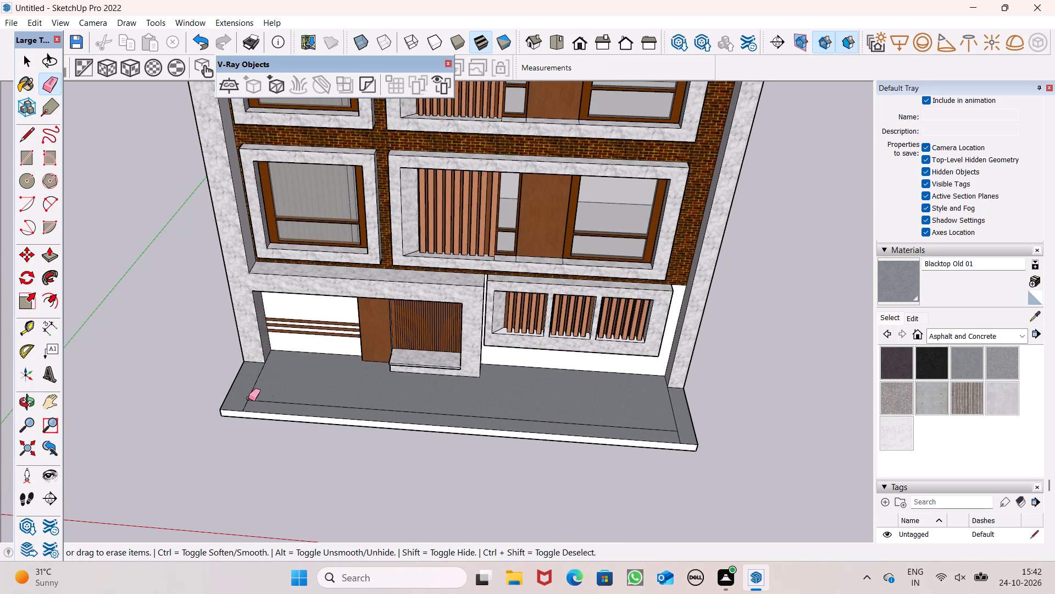
left_click_drag(248, 398, 289, 403)
left_click_drag(238, 399, 251, 410)
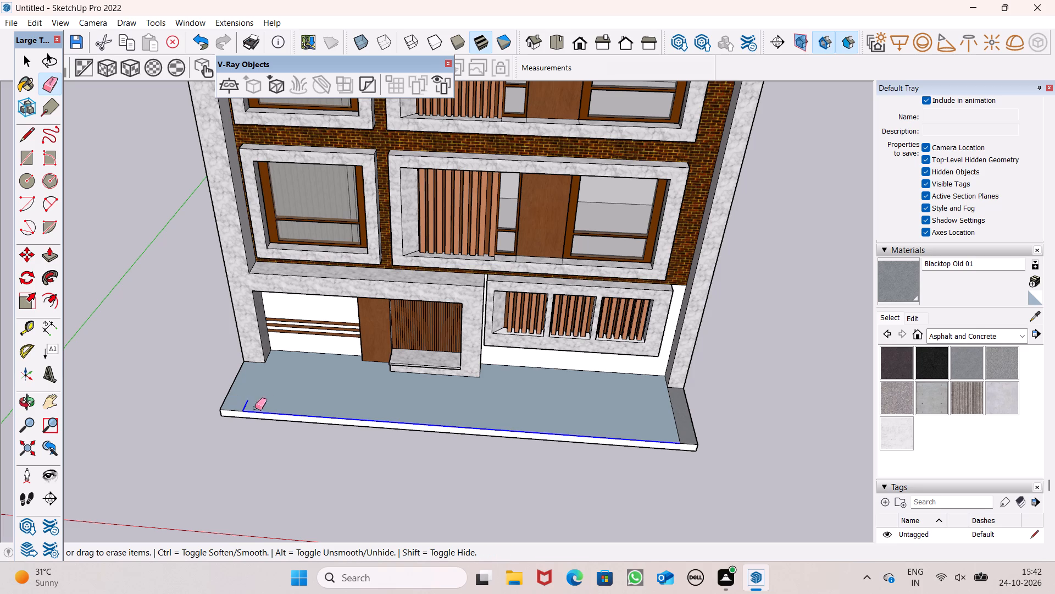
key("ctrl+z")
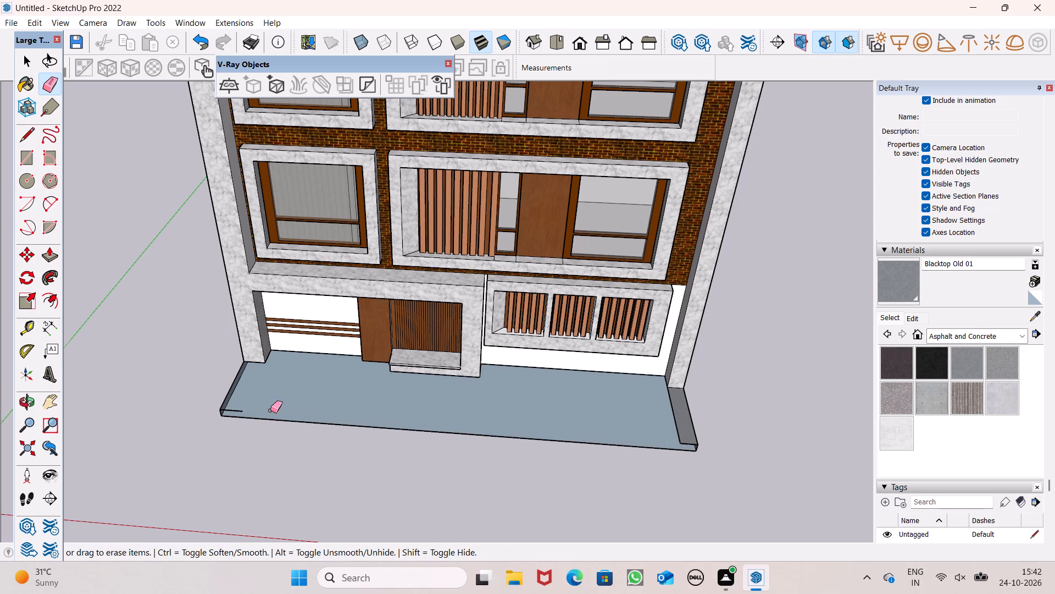
scroll(270, 410, "up", 5)
left_click_drag(237, 397, 246, 395)
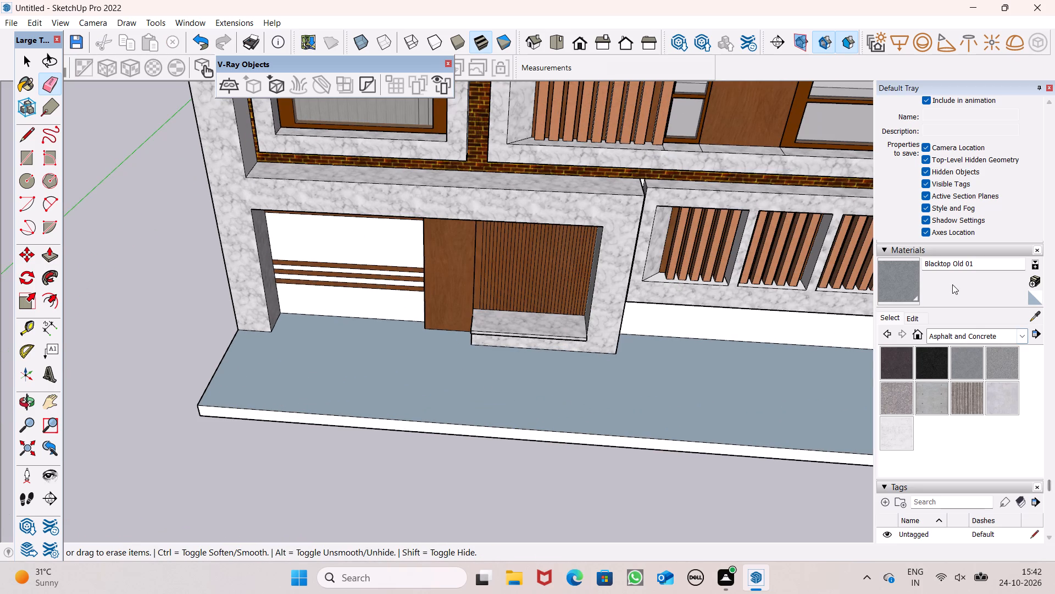
Repaint the merged top face of the front slab with Blacktop Old 01.
left_click(898, 285)
left_click(678, 384)
scroll(626, 377, "down", 5)
middle_click_drag(596, 411, 645, 323)
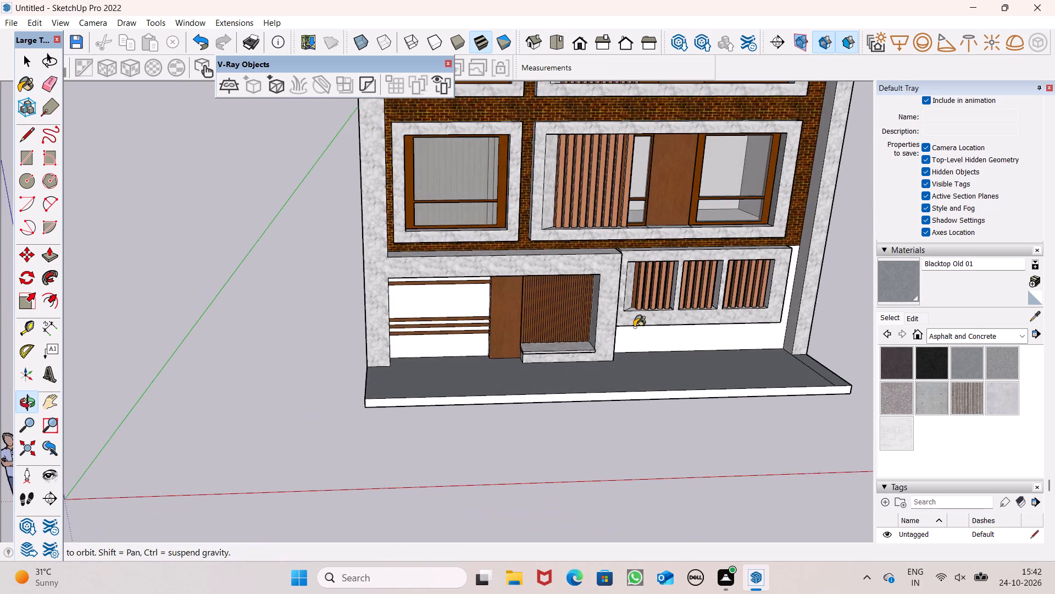
Paint the front edge of the ground-level slab with Blacktop Old 01.
scroll(586, 396, "up", 4)
left_click(585, 397)
scroll(596, 332, "down", 14)
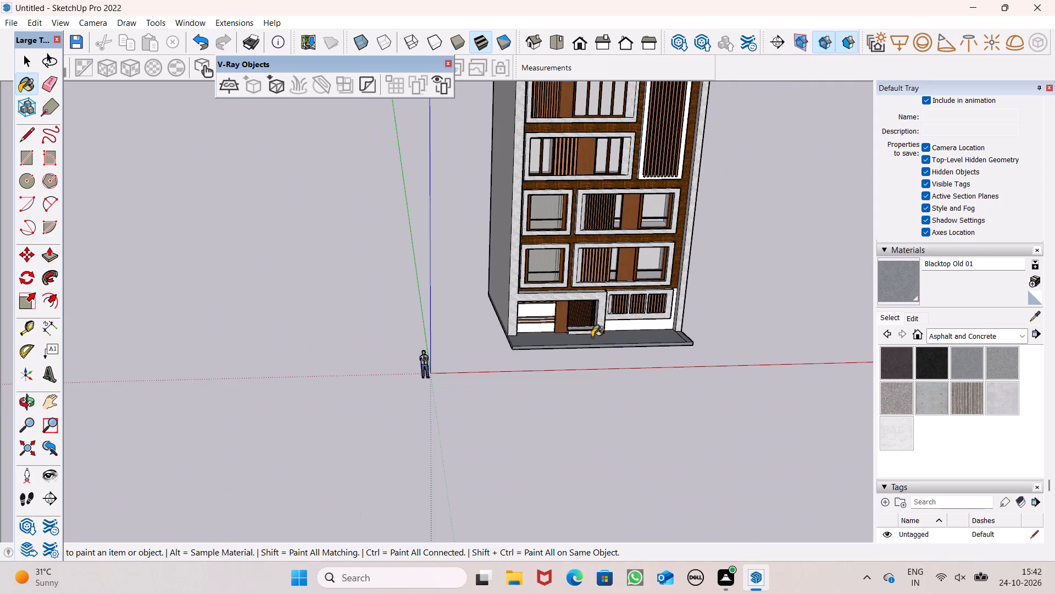
Erase the horizontal lines and the short vertical line near the top of the building's right side wall.
scroll(592, 342, "down", 6)
middle_click_drag(610, 329, 455, 329)
key("space")
scroll(699, 230, "up", 2)
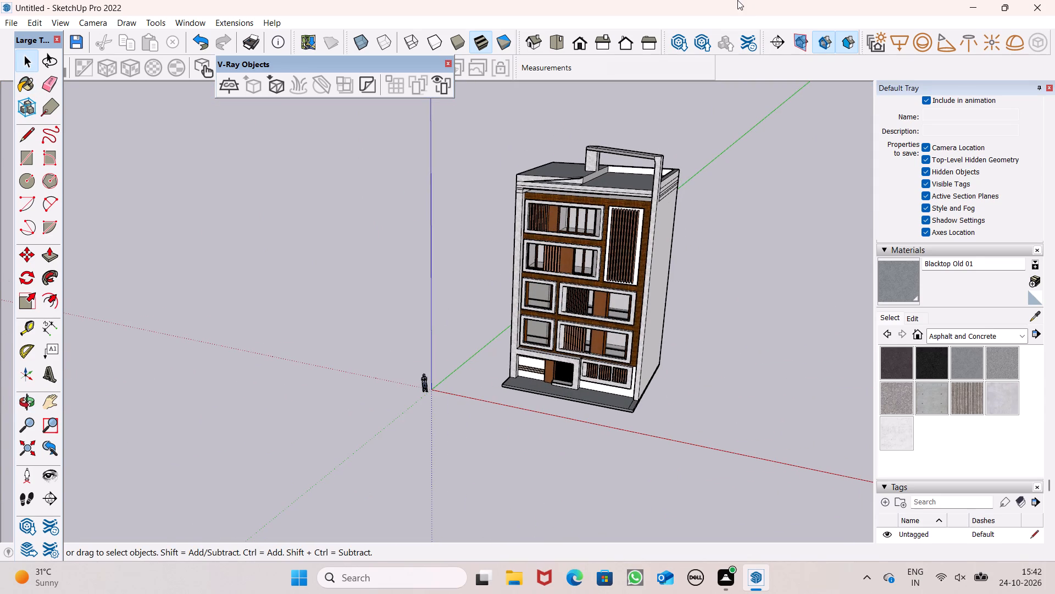
middle_click_drag(712, 167, 614, 172)
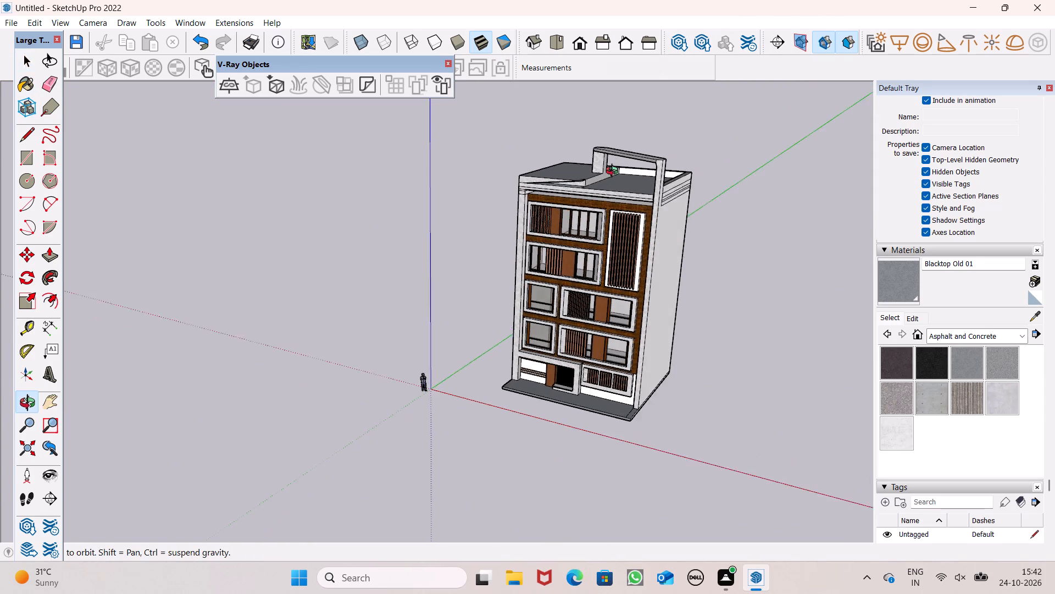
middle_click_drag(614, 172, 479, 161)
scroll(671, 223, "up", 7)
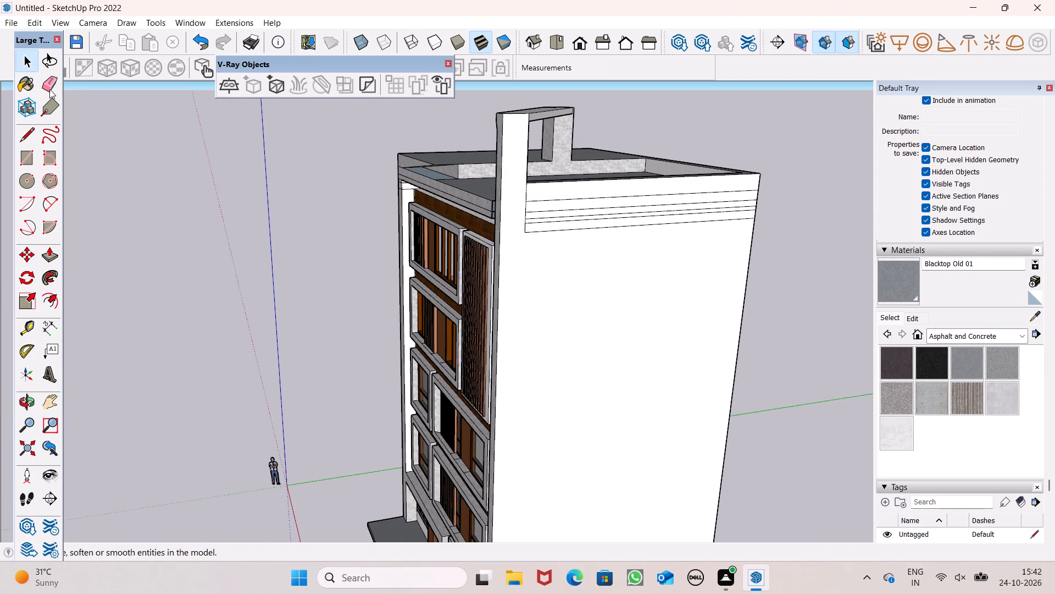
left_click(44, 72)
left_click_drag(563, 195, 535, 222)
left_click(188, 163)
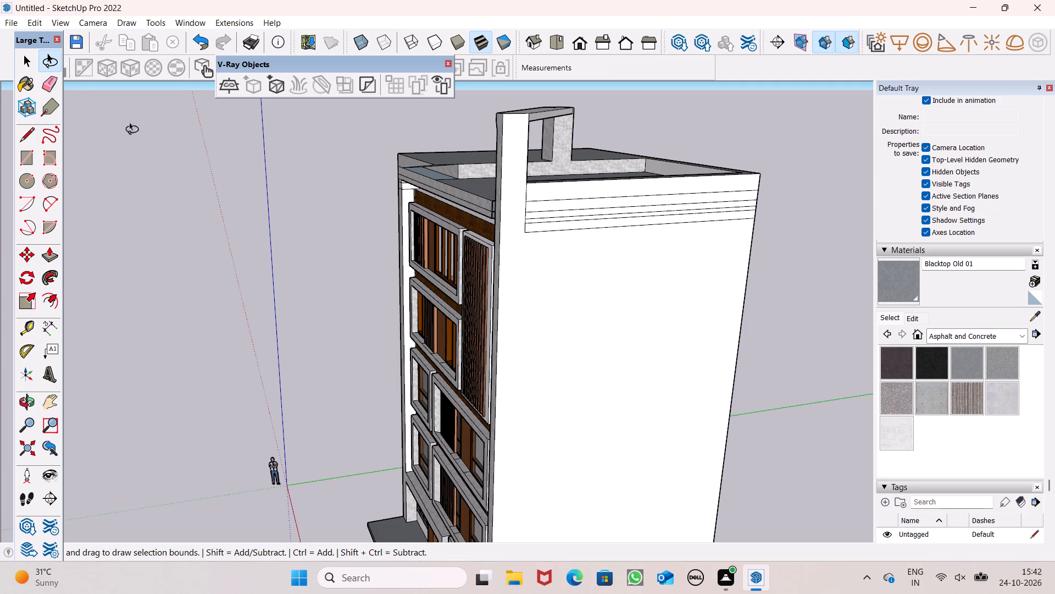
left_click(41, 81)
left_click_drag(555, 188, 547, 208)
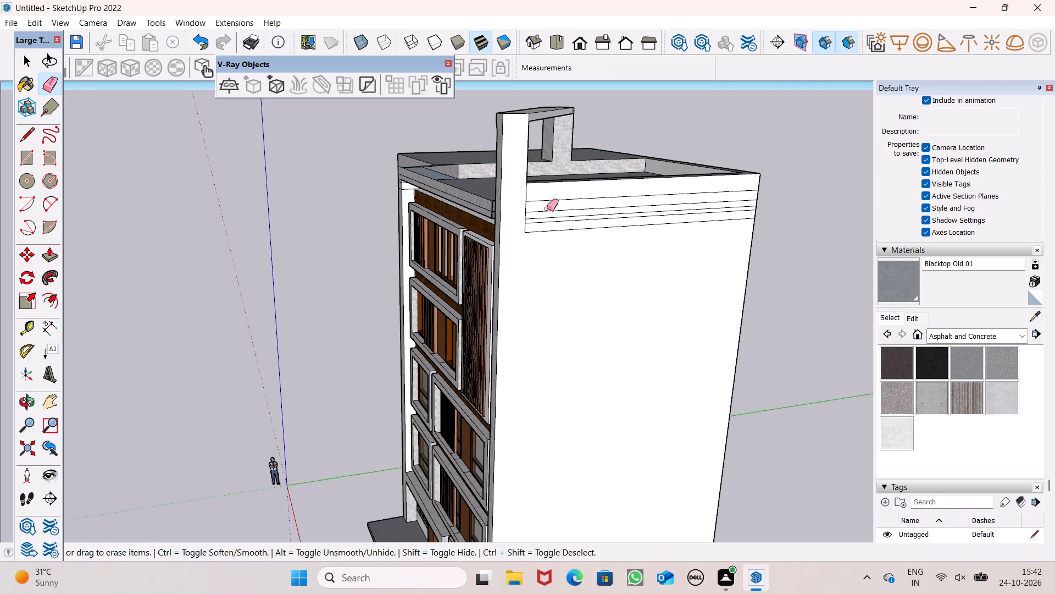
left_click_drag(547, 208, 556, 218)
left_click_drag(523, 222, 542, 212)
scroll(565, 204, "down", 5)
scroll(540, 205, "up", 5)
left_click_drag(541, 205, 543, 216)
left_click(541, 229)
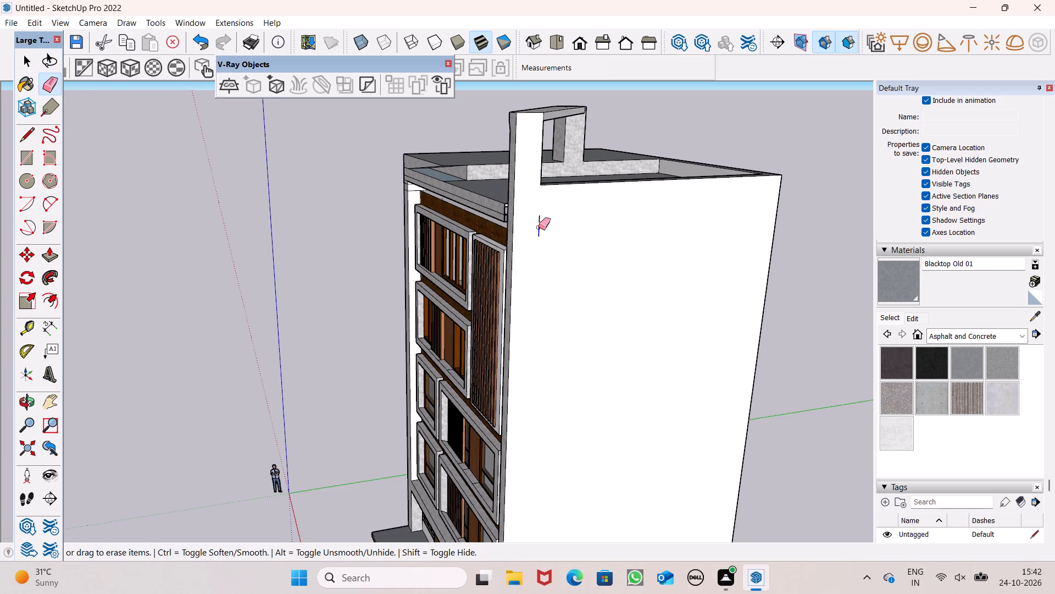
left_click_drag(541, 218, 537, 225)
Erase the leftover horizontal lines near the top of the building's left side wall.
scroll(548, 215, "down", 4)
middle_click_drag(626, 209, 1030, 166)
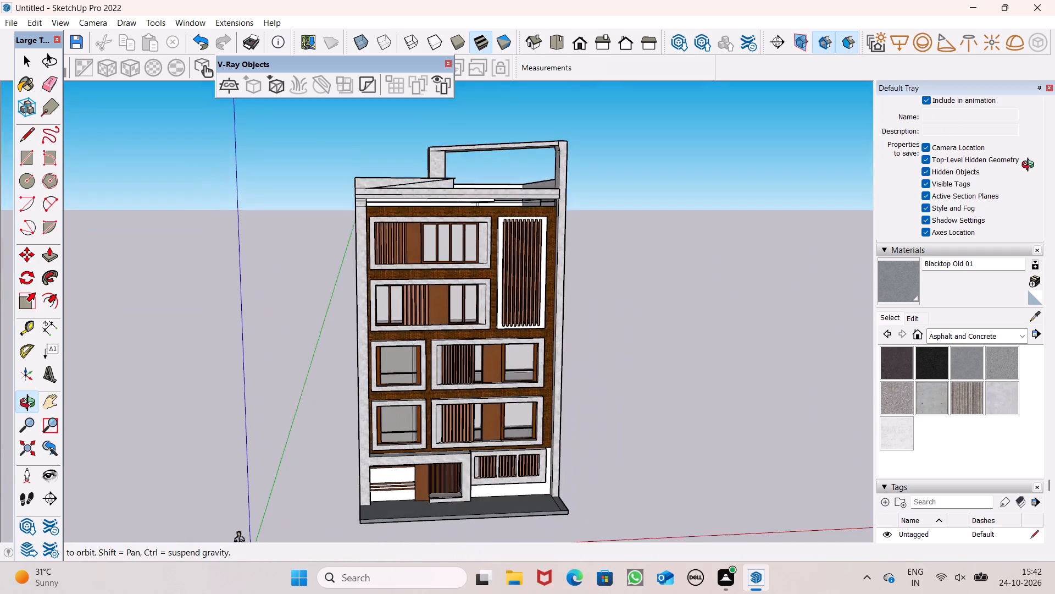
middle_click_drag(1030, 166, 1042, 175)
scroll(617, 176, "down", 1)
middle_click_drag(601, 166, 549, 296)
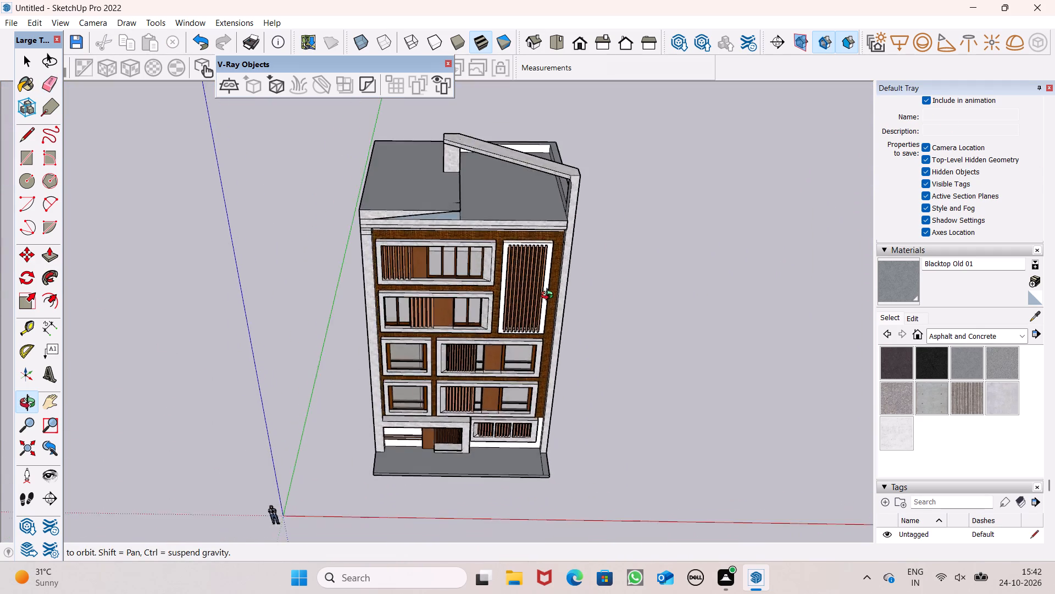
middle_click_drag(549, 296, 820, 201)
scroll(351, 197, "up", 5)
left_click_drag(432, 191, 426, 222)
left_click_drag(431, 212, 430, 224)
Erase the long horizontal lines across the top of the building's rear wall.
scroll(442, 193, "down", 5)
middle_click_drag(417, 202, 640, 203)
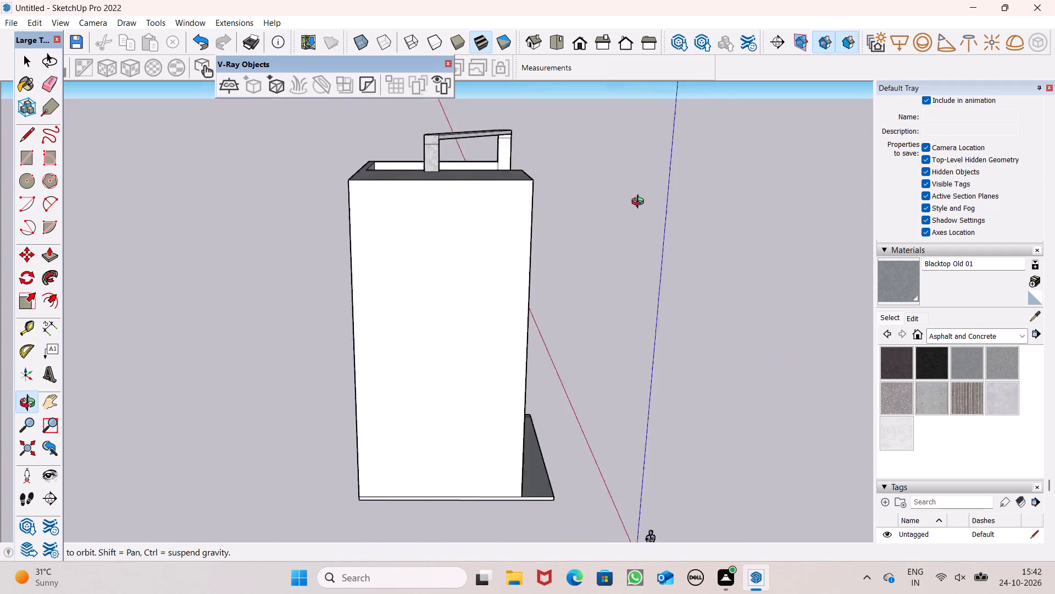
middle_click_drag(640, 203, 903, 205)
scroll(287, 178, "up", 4)
left_click_drag(409, 192, 413, 210)
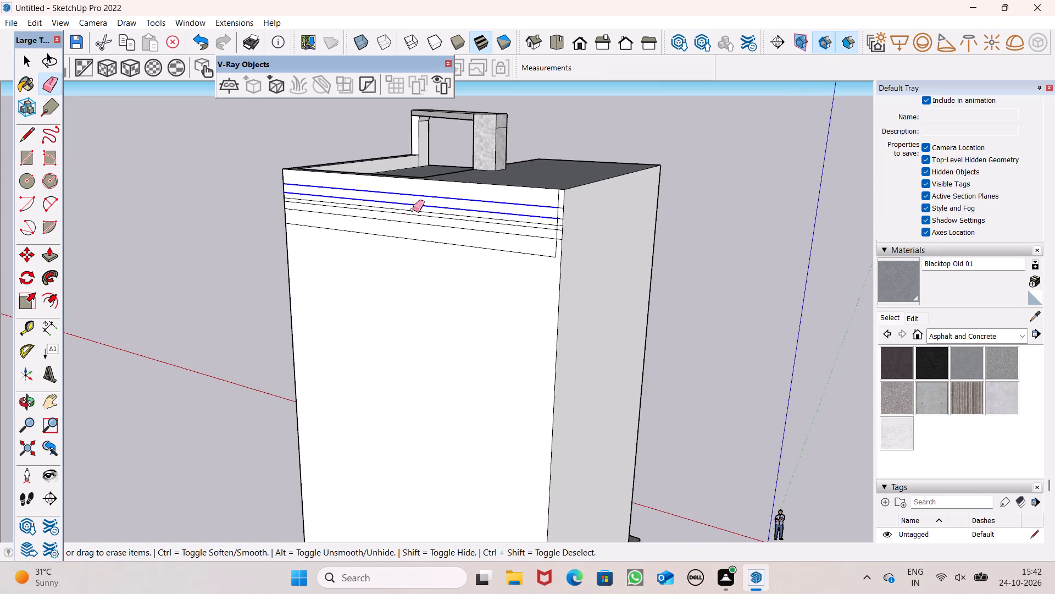
left_click_drag(413, 210, 403, 238)
Erase the short cross lines and the vertical line of the narrow strip at the rear wall's upper corner.
scroll(425, 199, "down", 4)
middle_click_drag(513, 222, 545, 209)
scroll(531, 221, "up", 9)
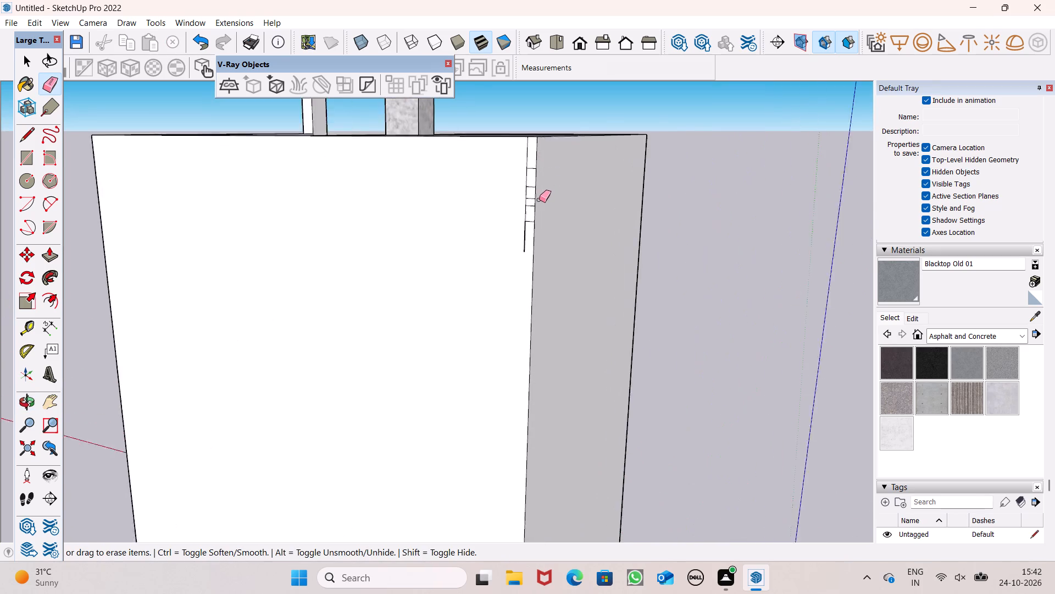
scroll(539, 200, "up", 2)
left_click_drag(527, 154, 529, 156)
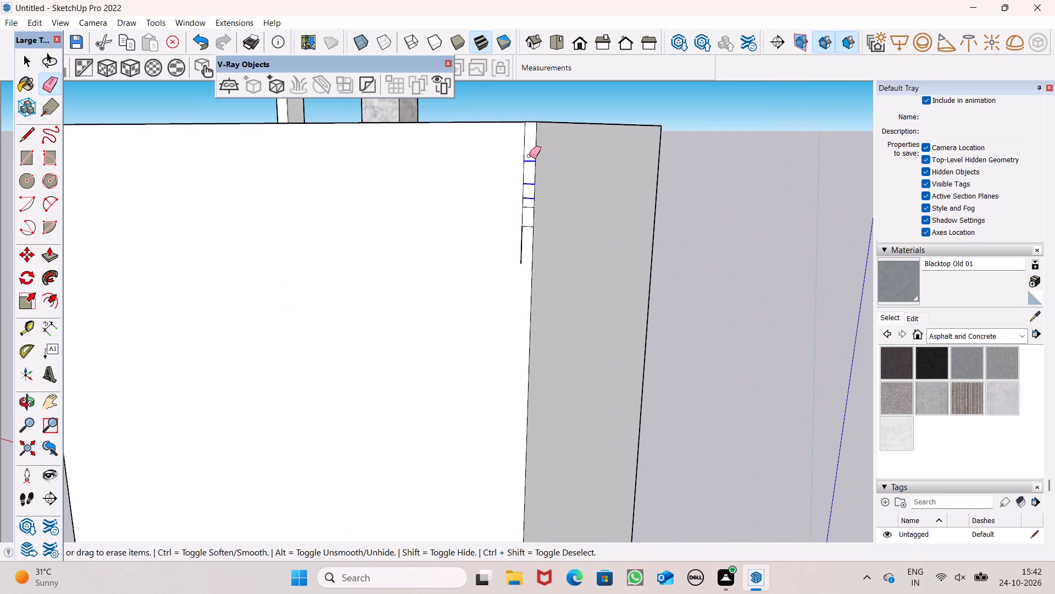
left_click_drag(529, 156, 519, 163)
scroll(559, 157, "down", 5)
scroll(525, 212, "up", 5)
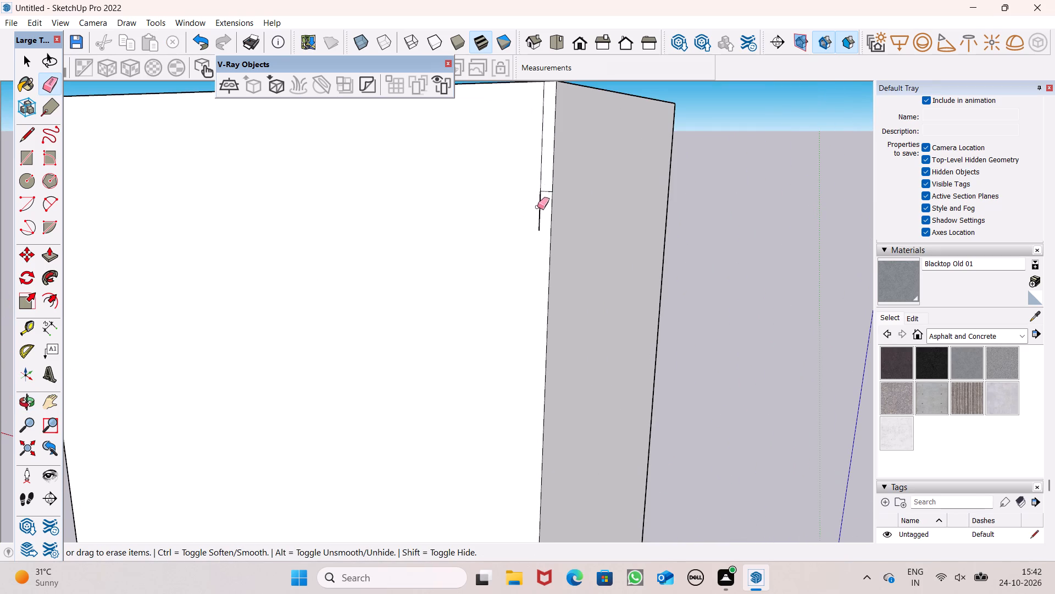
left_click_drag(542, 180, 538, 209)
Examine the front facade as a whole from several angles and distances.
scroll(579, 140, "down", 6)
middle_click_drag(595, 238, 26, 334)
scroll(139, 201, "down", 3)
middle_click_drag(416, 220, 181, 97)
key("space")
scroll(585, 199, "down", 1)
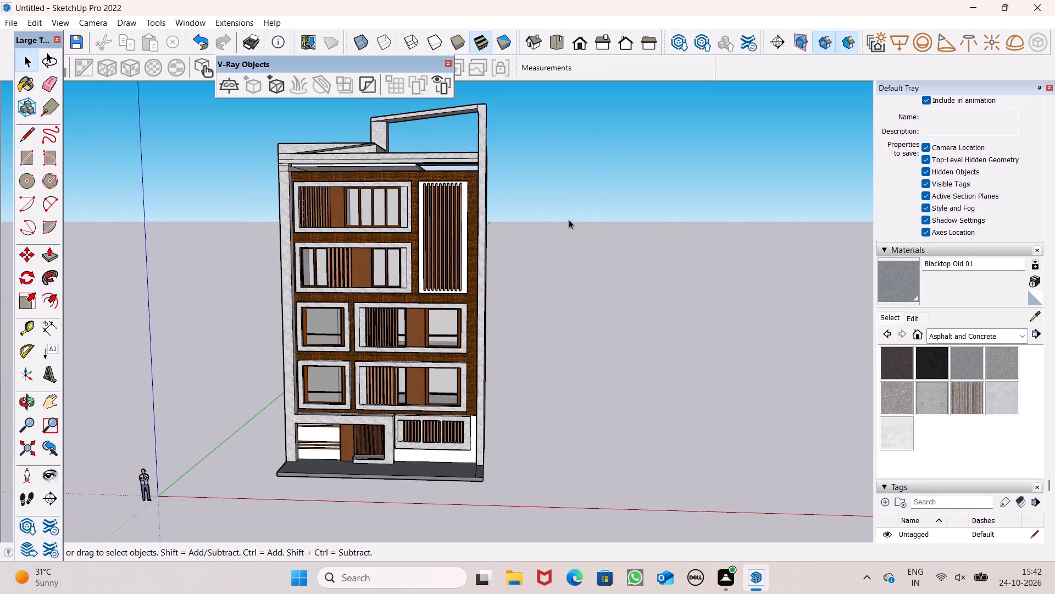
scroll(559, 235, "up", 1)
scroll(475, 262, "down", 1)
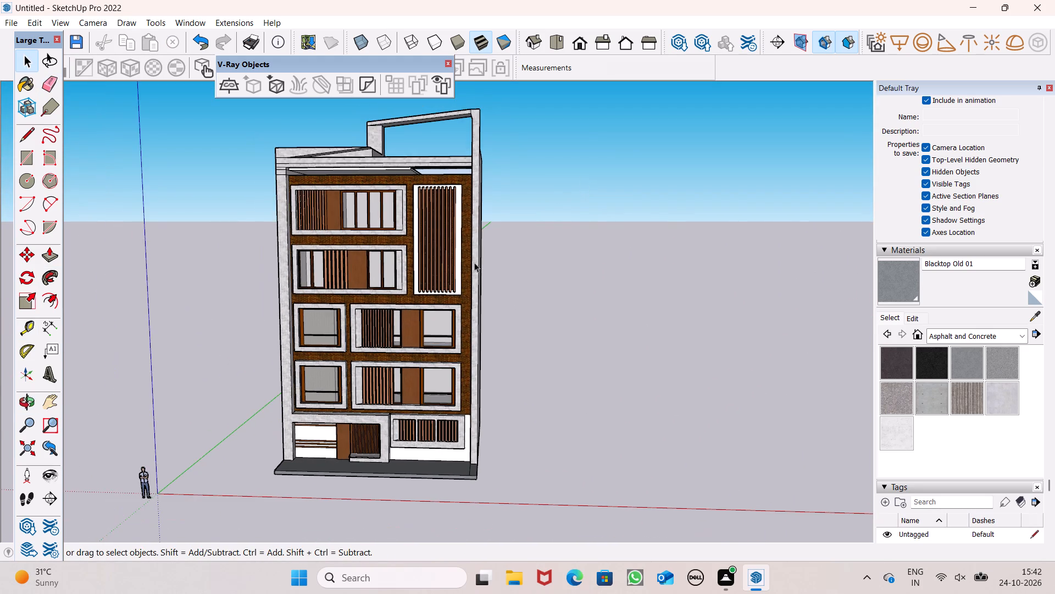
middle_click_drag(474, 267, 517, 267)
scroll(404, 234, "up", 1)
scroll(404, 207, "down", 1)
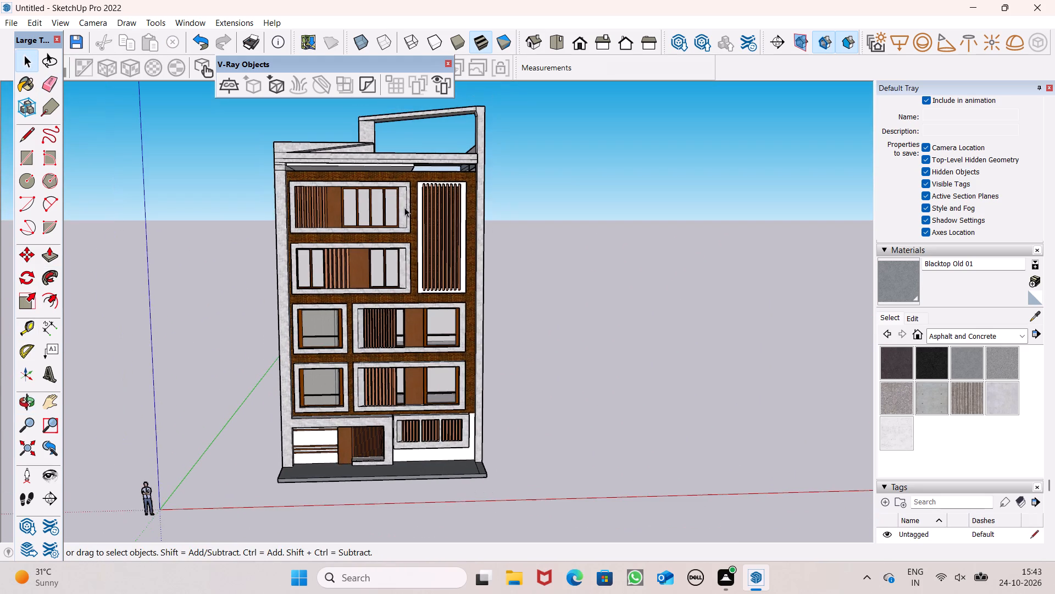
scroll(409, 173, "up", 3)
scroll(411, 173, "down", 2)
middle_click_drag(448, 269, 412, 248)
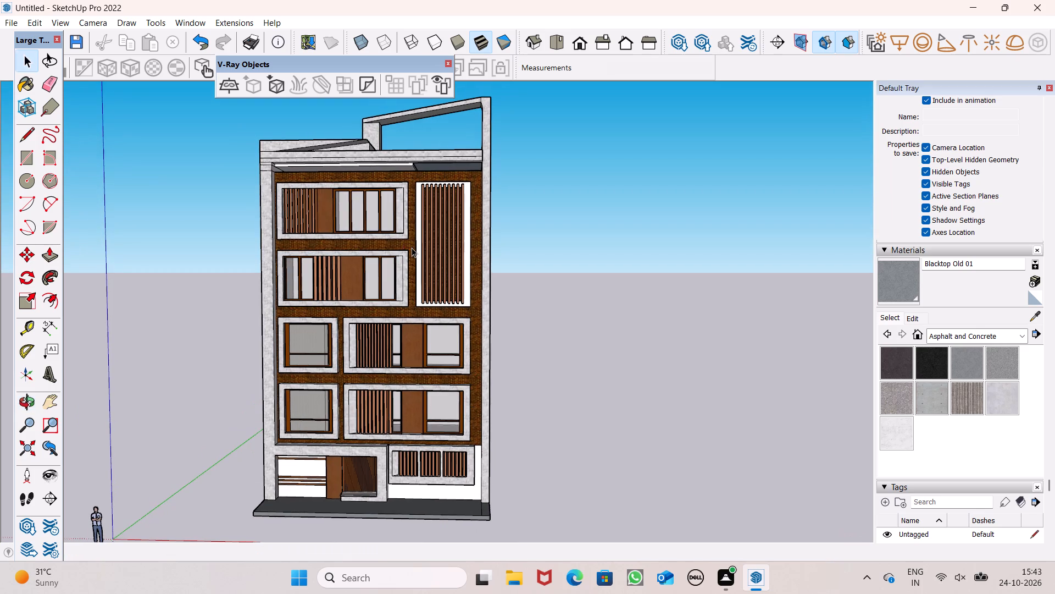
middle_click_drag(412, 248, 412, 248)
scroll(412, 246, "up", 1)
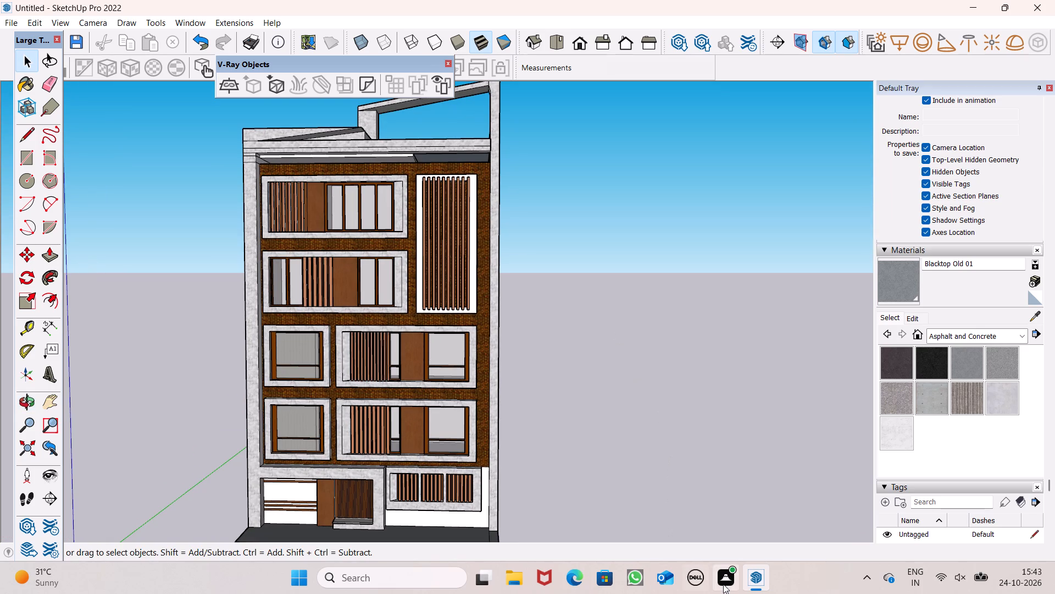
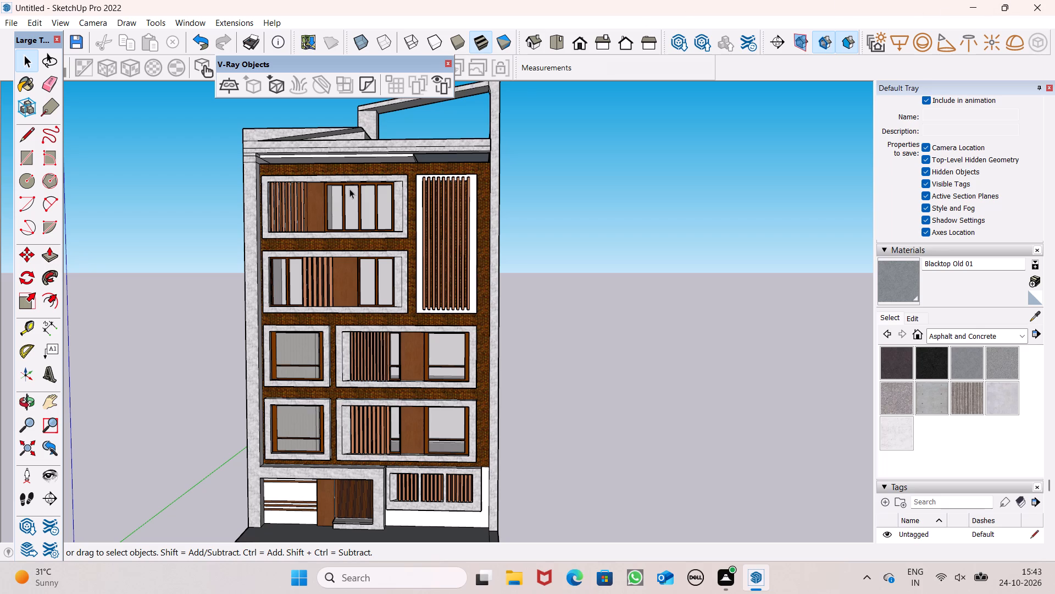
Draw a rectangle about 16' 11" by 4' 3" on the paving below the three slatted openings, between the marble piers.
scroll(502, 42, "down", 1)
left_click(20, 162)
scroll(226, 164, "down", 5)
middle_click_drag(230, 224, 236, 345)
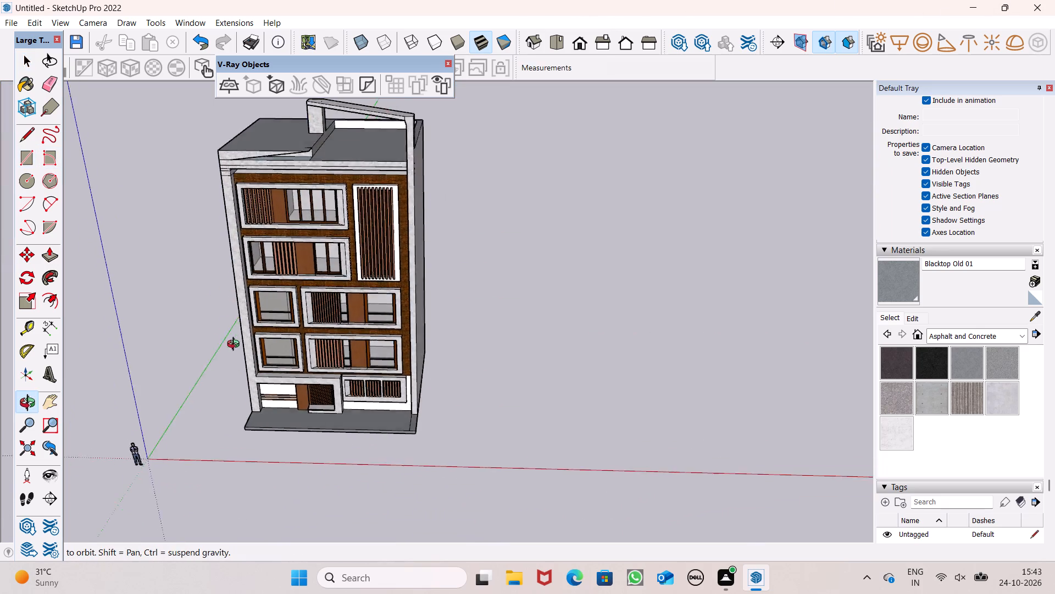
middle_click_drag(236, 345, 253, 369)
scroll(321, 427, "up", 13)
scroll(372, 405, "up", 6)
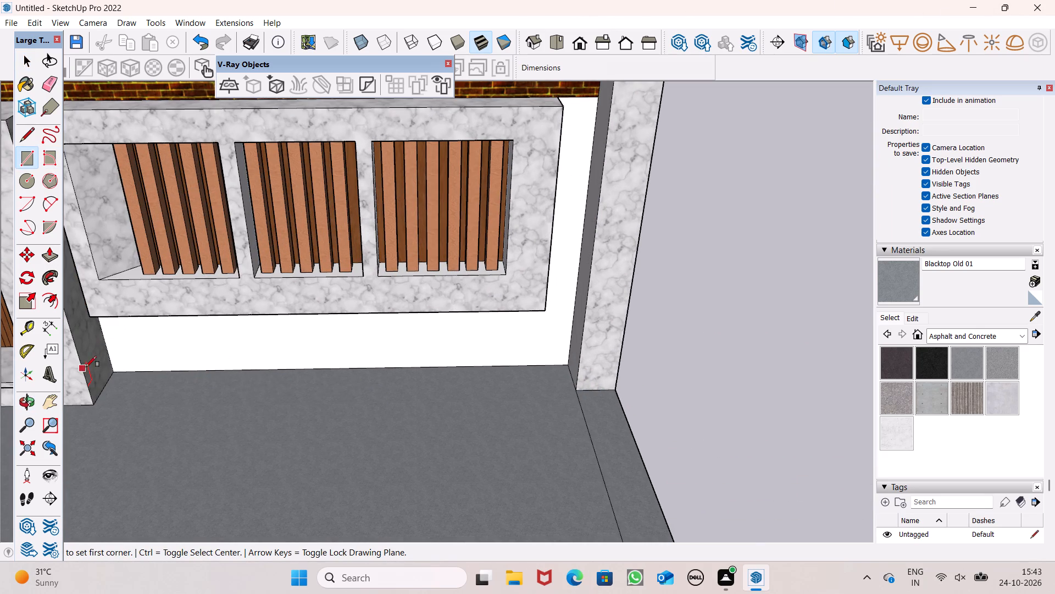
left_click_drag(115, 373, 115, 378)
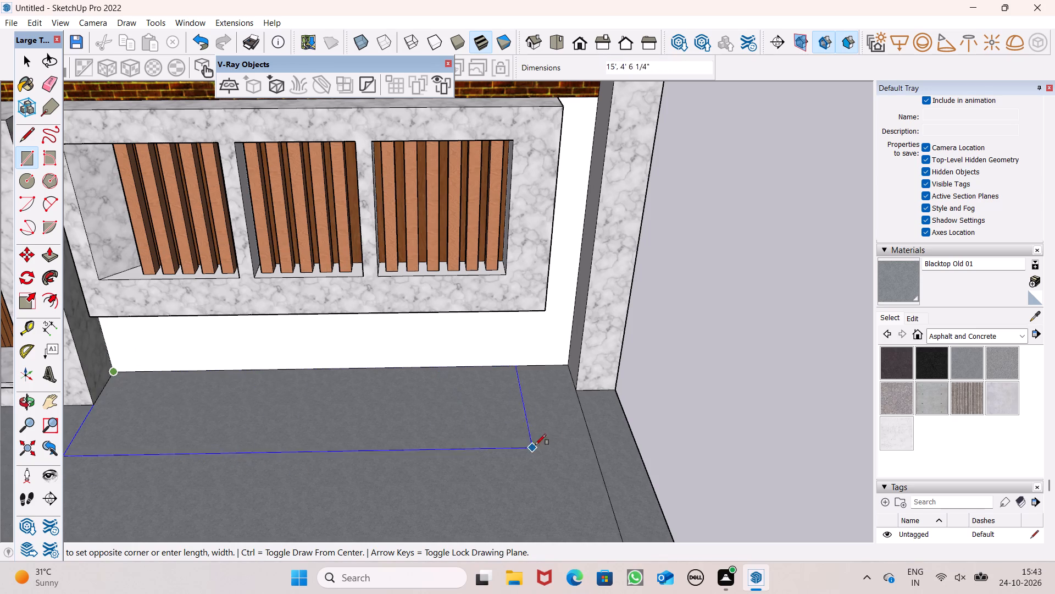
left_click(588, 442)
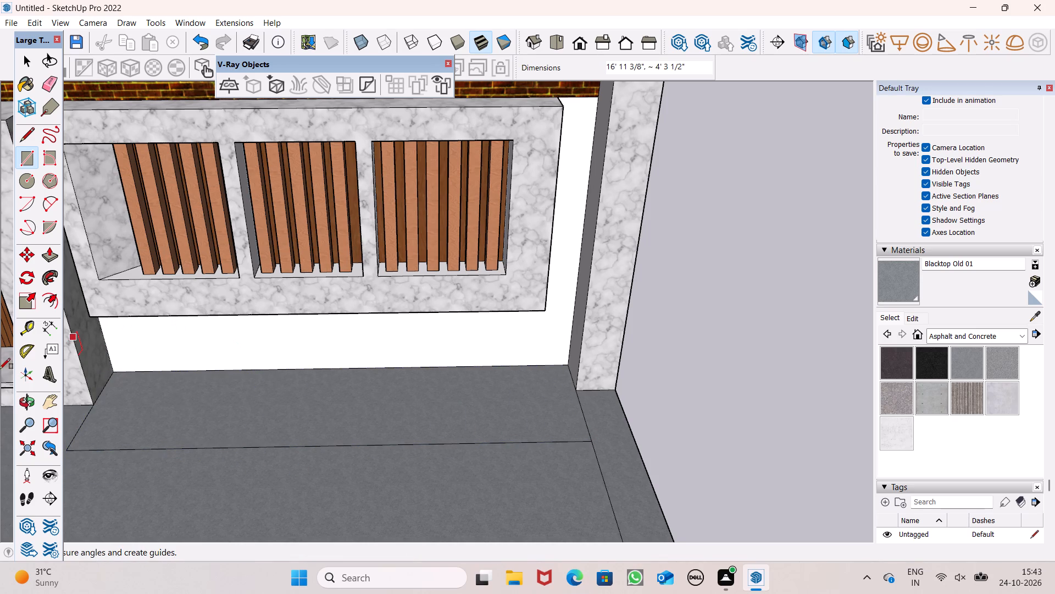
Offset the rectangle's edges slightly inward to form a narrow border strip around the bed.
left_click(55, 301)
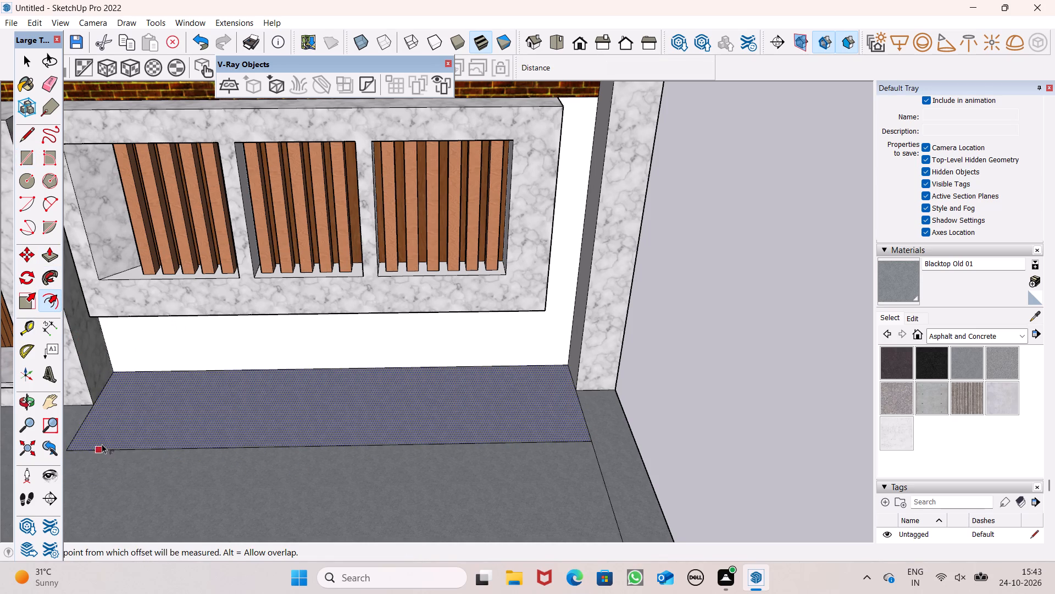
left_click_drag(87, 448, 103, 446)
Paint the bed face and its border strip with Grass Light Green from the Landscaping, Fencing and Vegetation materials.
scroll(110, 340, "down", 1)
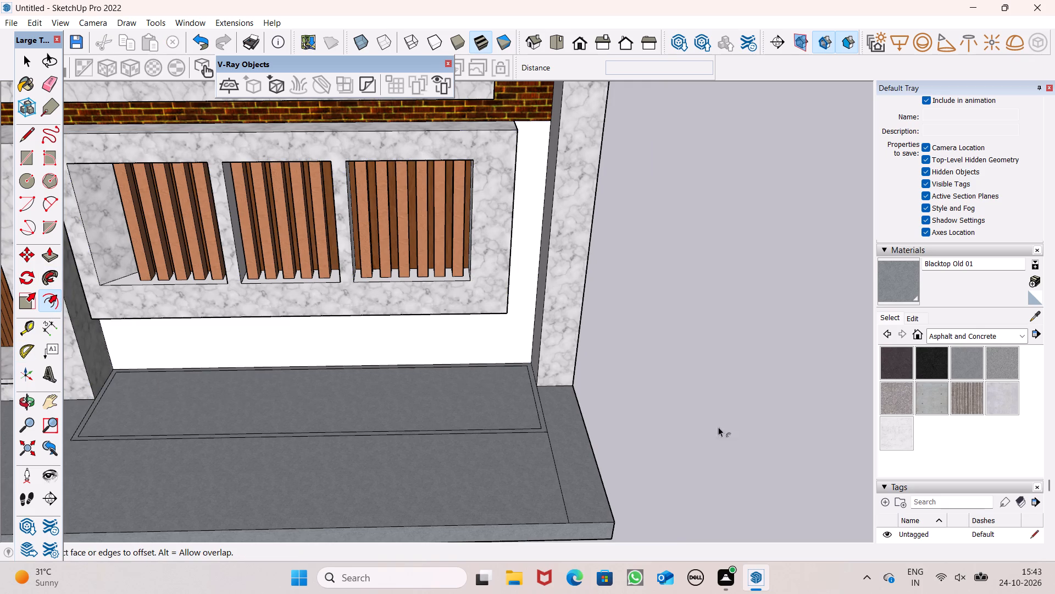
left_click(1002, 344)
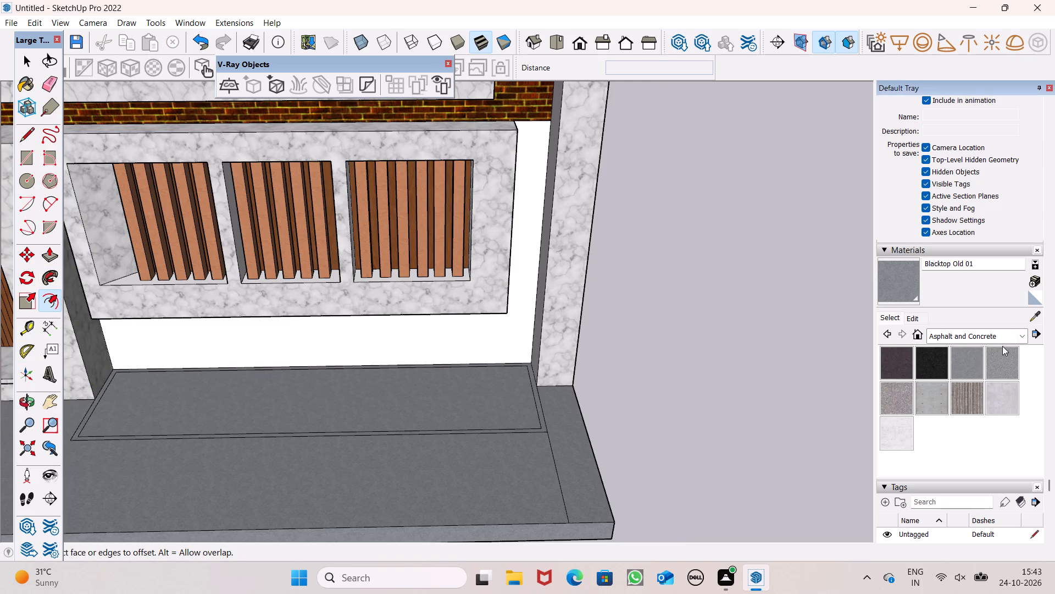
left_click(1006, 339)
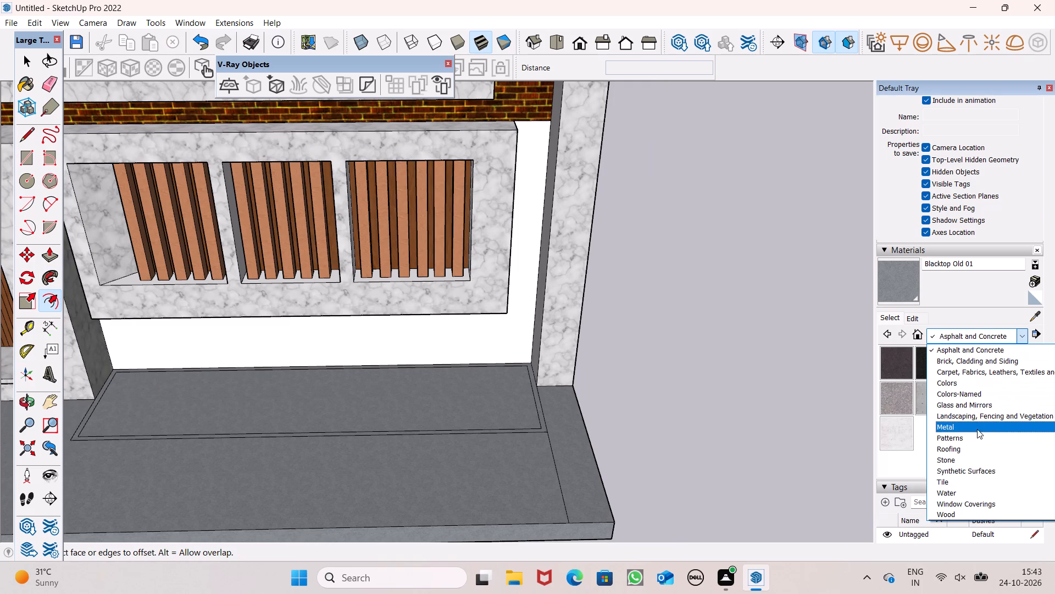
left_click(981, 417)
scroll(984, 413, "down", 1)
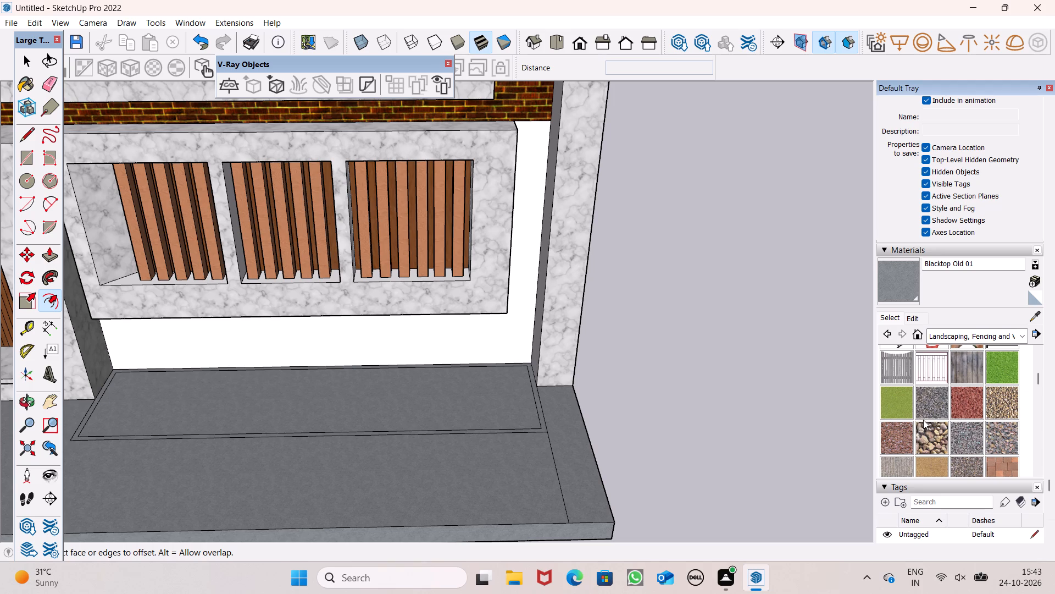
left_click(898, 404)
scroll(320, 420, "up", 5)
left_click(463, 409)
scroll(576, 420, "up", 4)
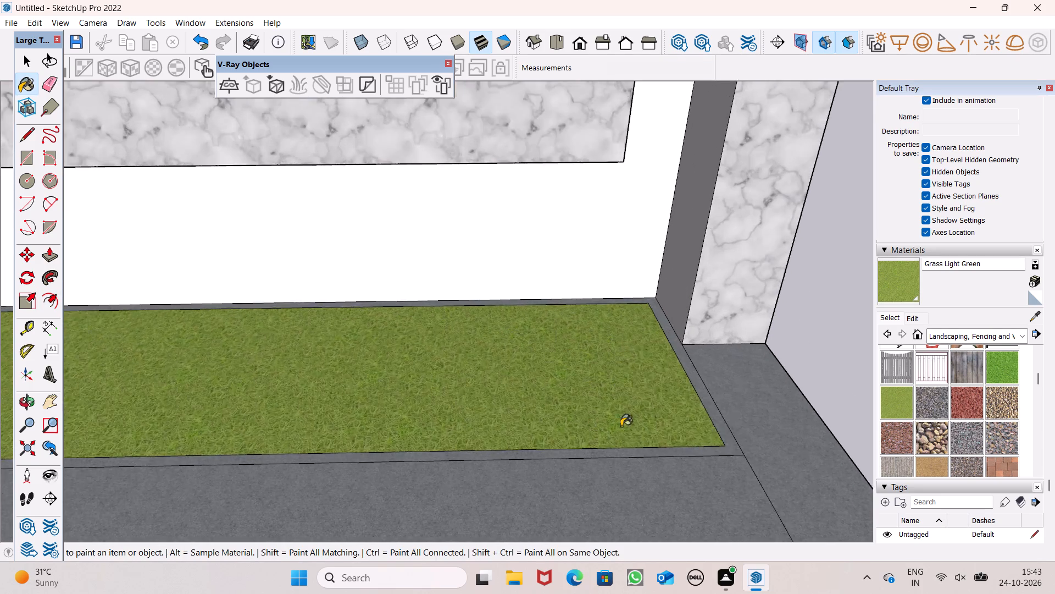
scroll(621, 426, "up", 3)
left_click(773, 459)
Repaint the inner bed face with Grass Dark Green, leaving the border strip as is.
scroll(787, 355, "down", 3)
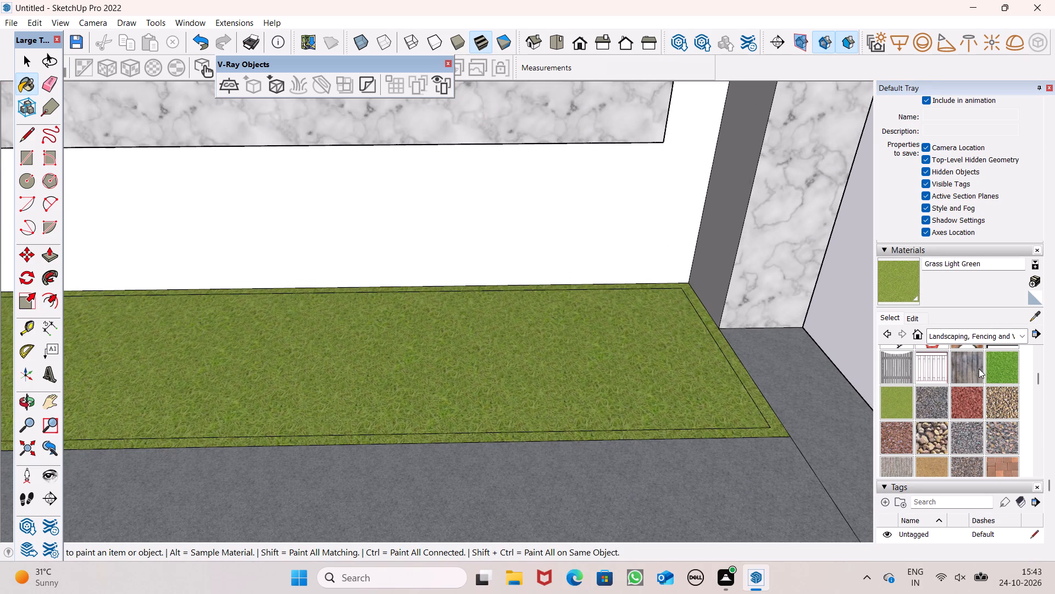
left_click(1007, 359)
left_click(579, 369)
scroll(589, 360, "down", 6)
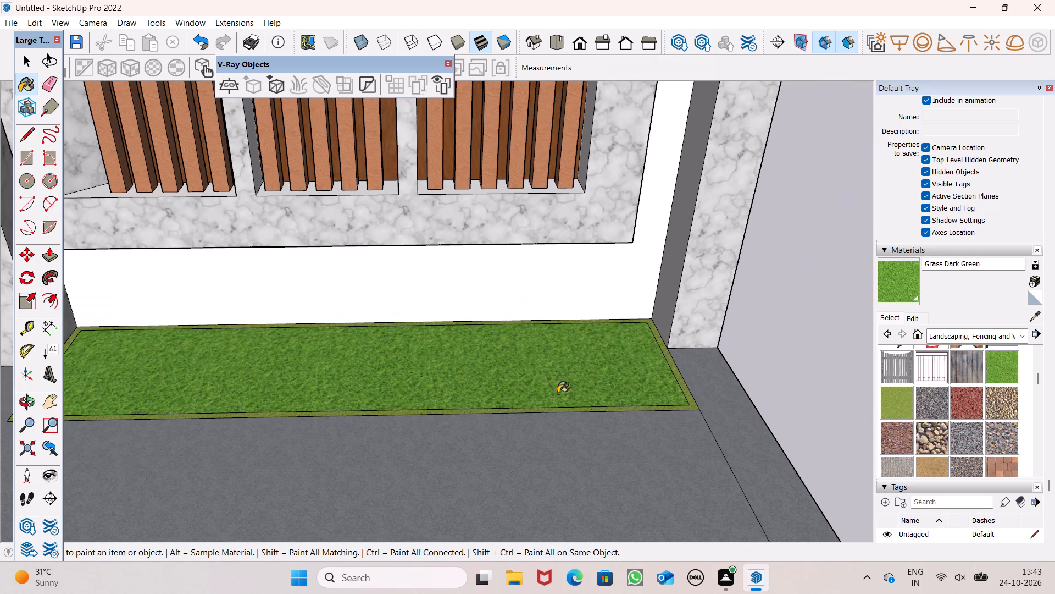
Push/Pull the narrow border strip upward to form the planter's walls around the grass bed.
scroll(289, 340, "down", 3)
key("space")
left_click(50, 239)
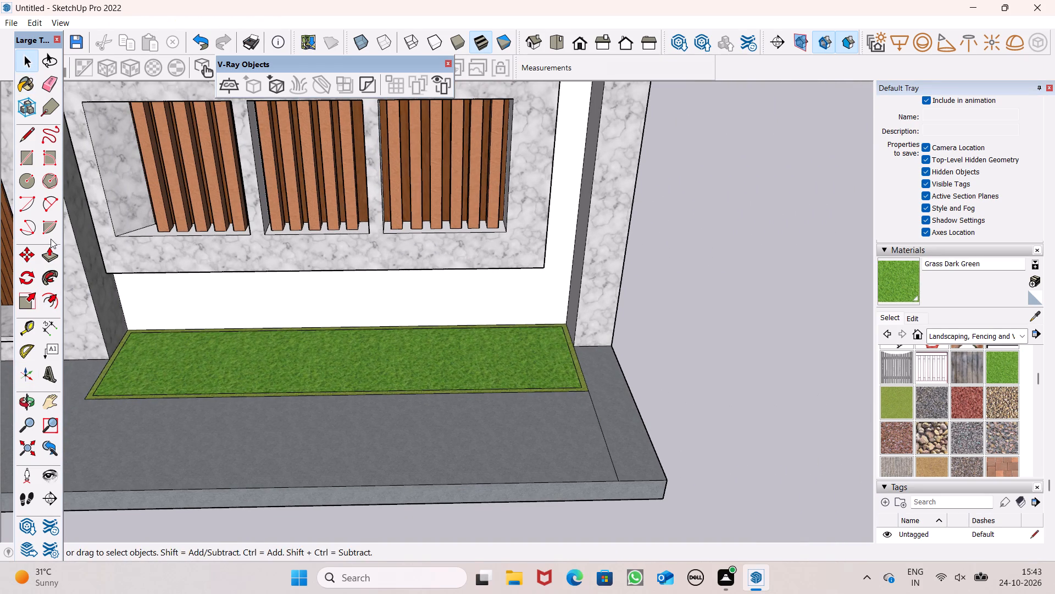
left_click(51, 251)
scroll(126, 356, "up", 3)
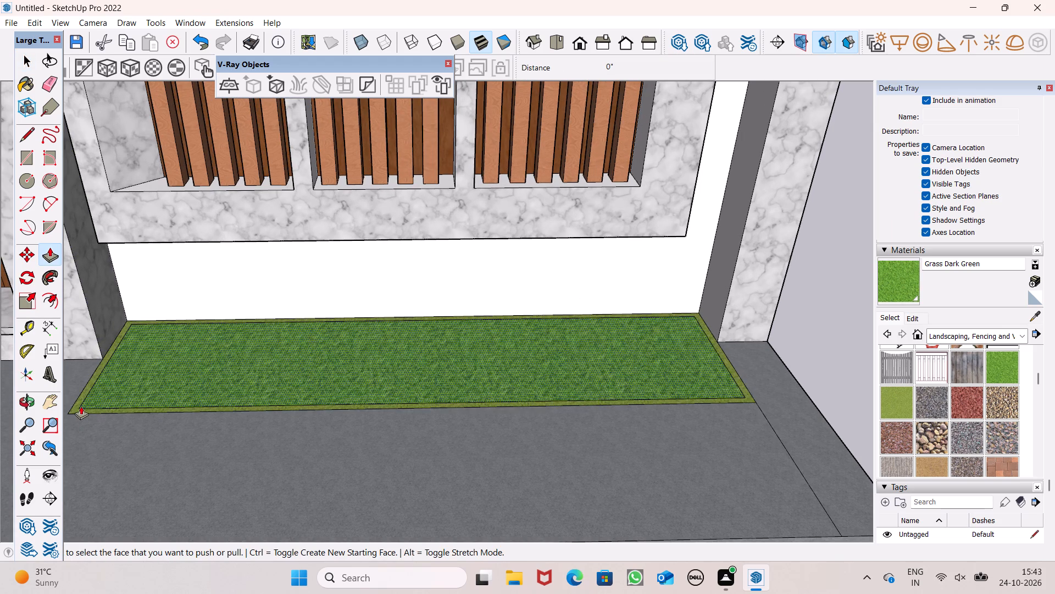
left_click_drag(79, 406, 88, 313)
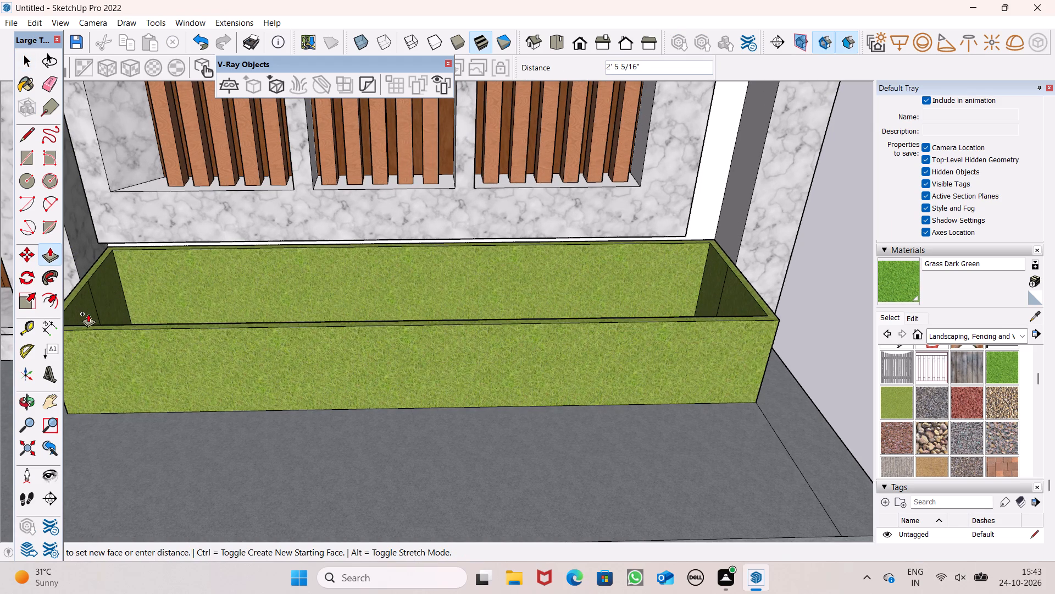
left_click_drag(88, 313, 85, 340)
scroll(114, 291, "down", 6)
key("space")
Search the 3D Warehouse components for "plants".
scroll(487, 354, "down", 3)
scroll(576, 337, "down", 2)
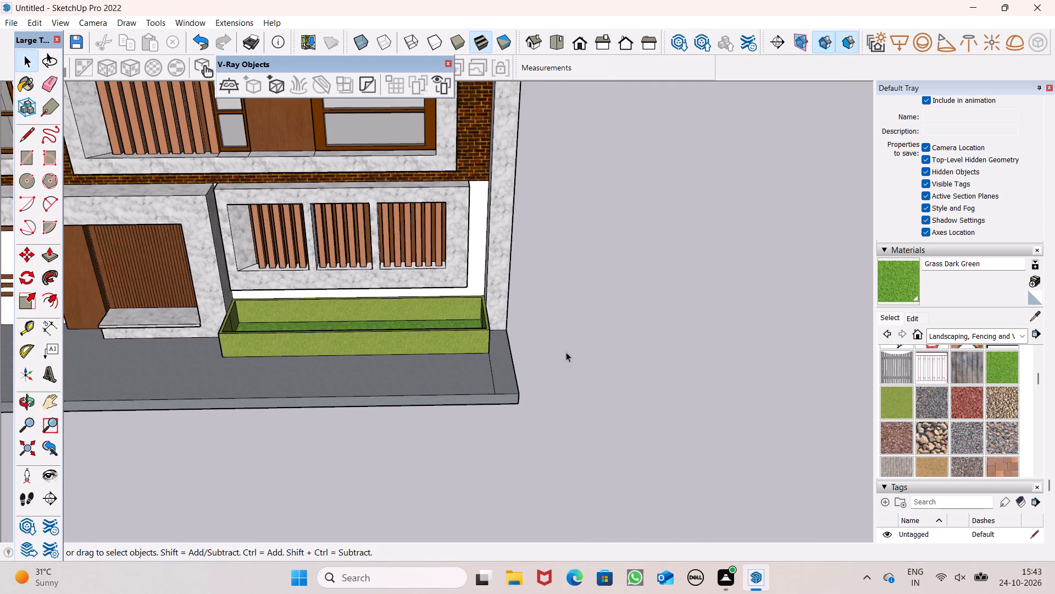
middle_click_drag(566, 352, 583, 254)
scroll(946, 254, "up", 12)
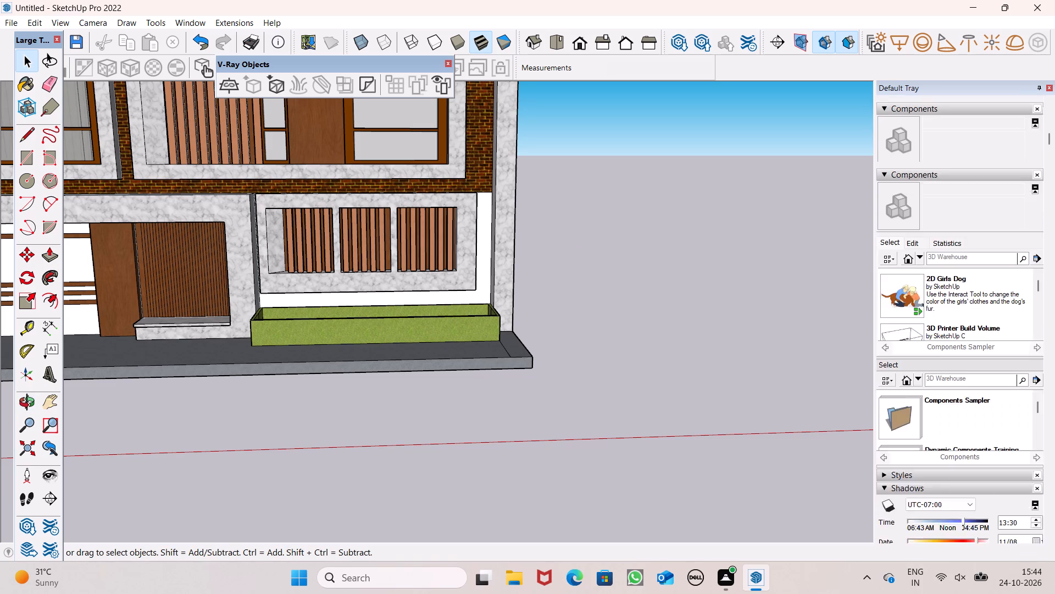
scroll(946, 254, "up", 3)
left_click(948, 324)
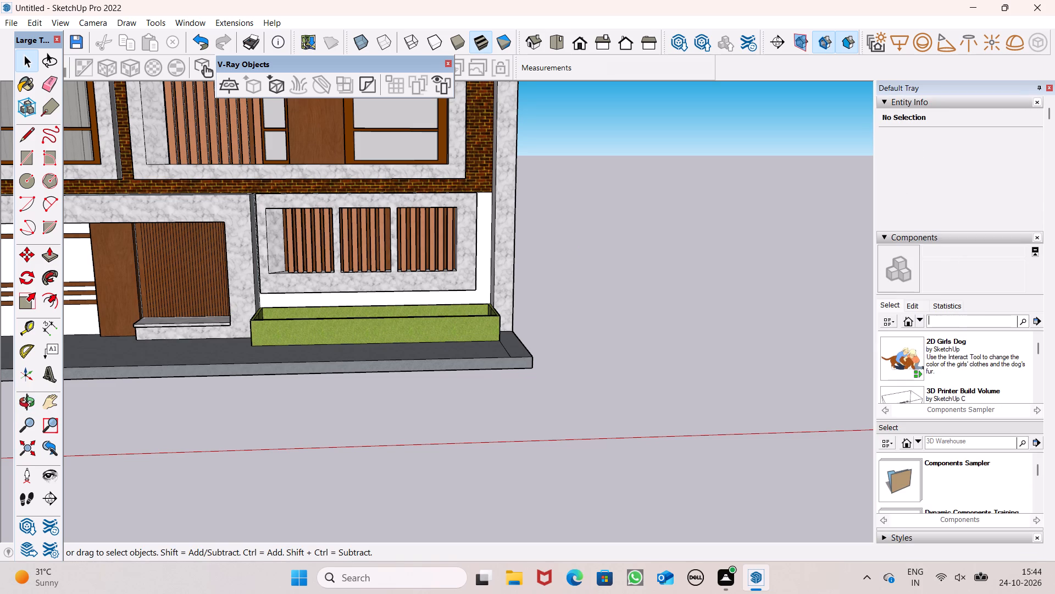
type("plants")
key("Return")
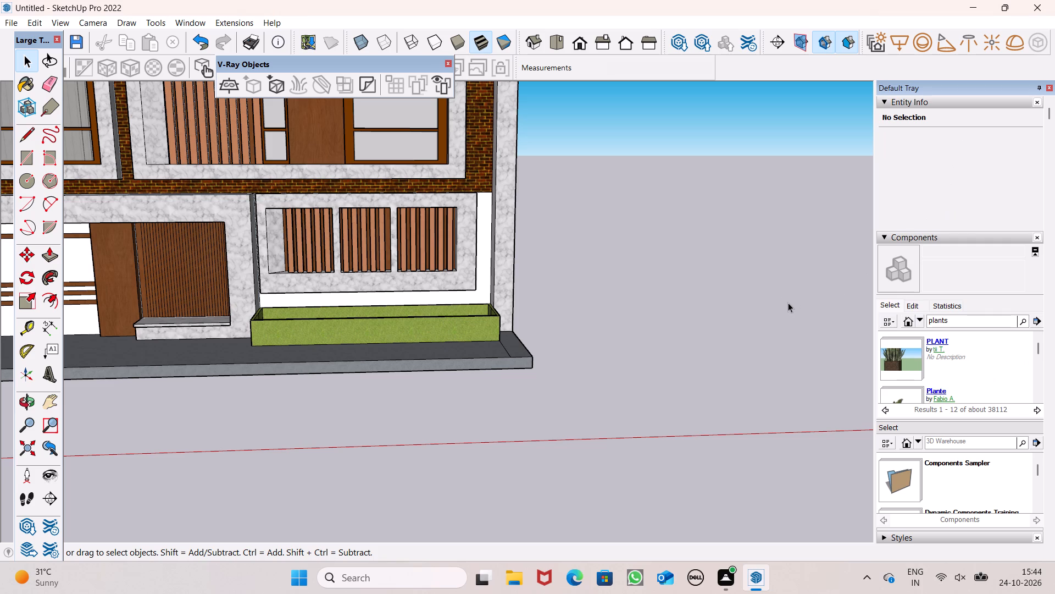
Import the Plante potted plant component by AGCO and place it on the grass at the planter's entrance-side end.
scroll(898, 354, "down", 1)
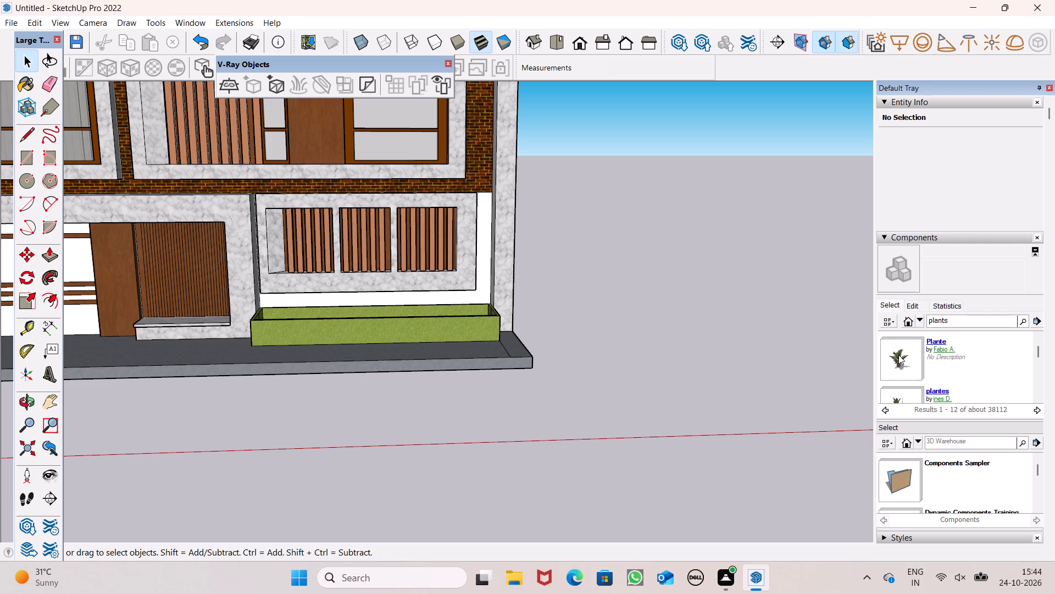
left_click(899, 353)
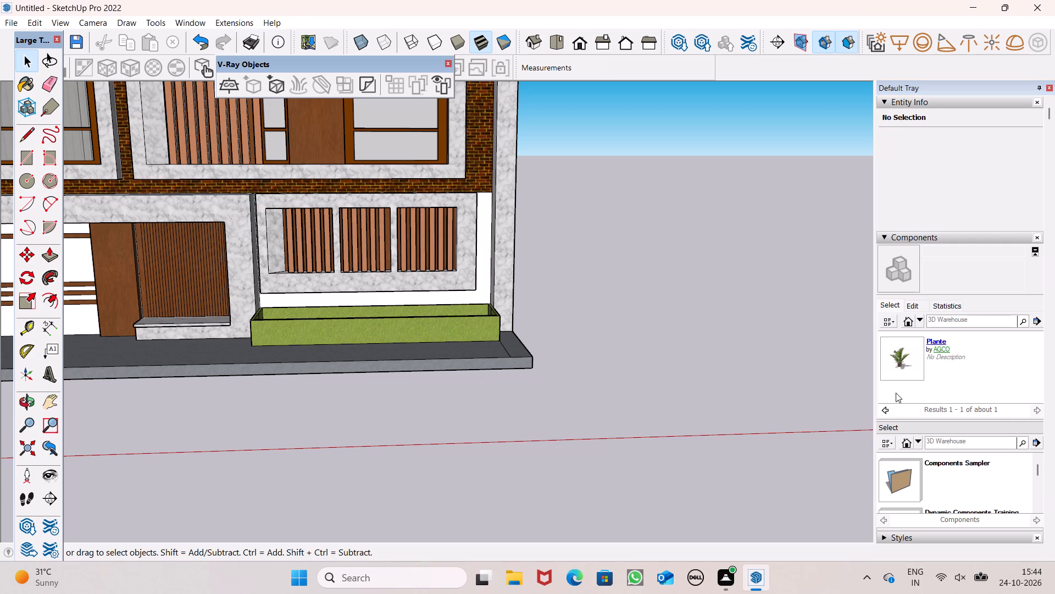
left_click(893, 364)
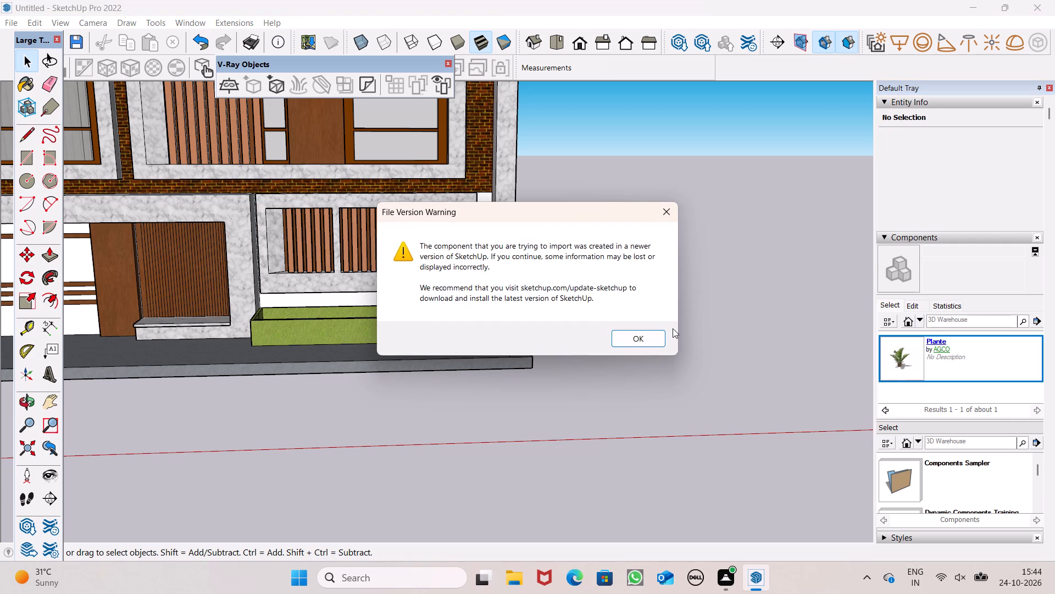
left_click(650, 342)
scroll(324, 338, "up", 6)
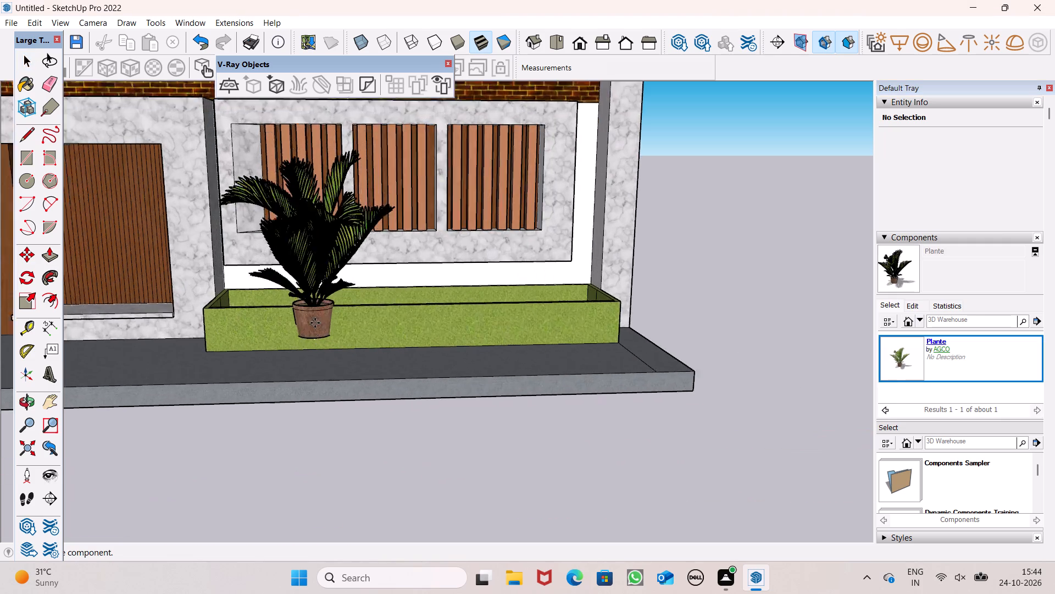
scroll(295, 296, "up", 7)
middle_click_drag(290, 306, 184, 560)
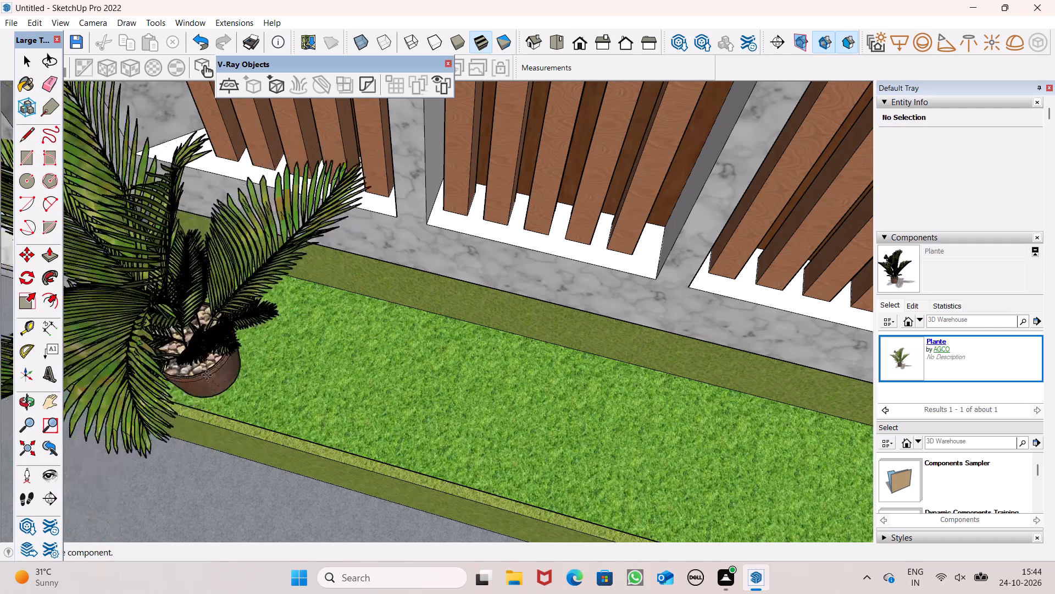
left_click(217, 372)
Move the potted plant slightly to adjust its position at the planter's entrance-side end.
scroll(325, 402, "down", 4)
middle_click_drag(386, 415, 154, 201)
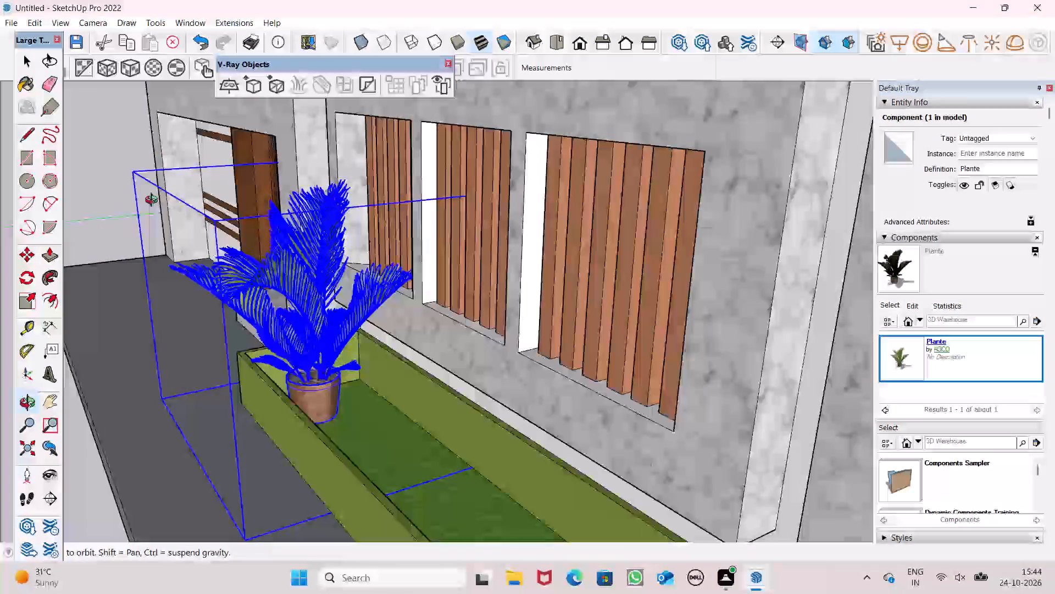
middle_click_drag(154, 201, 147, 239)
scroll(150, 238, "up", 1)
scroll(226, 267, "down", 1)
scroll(395, 376, "down", 2)
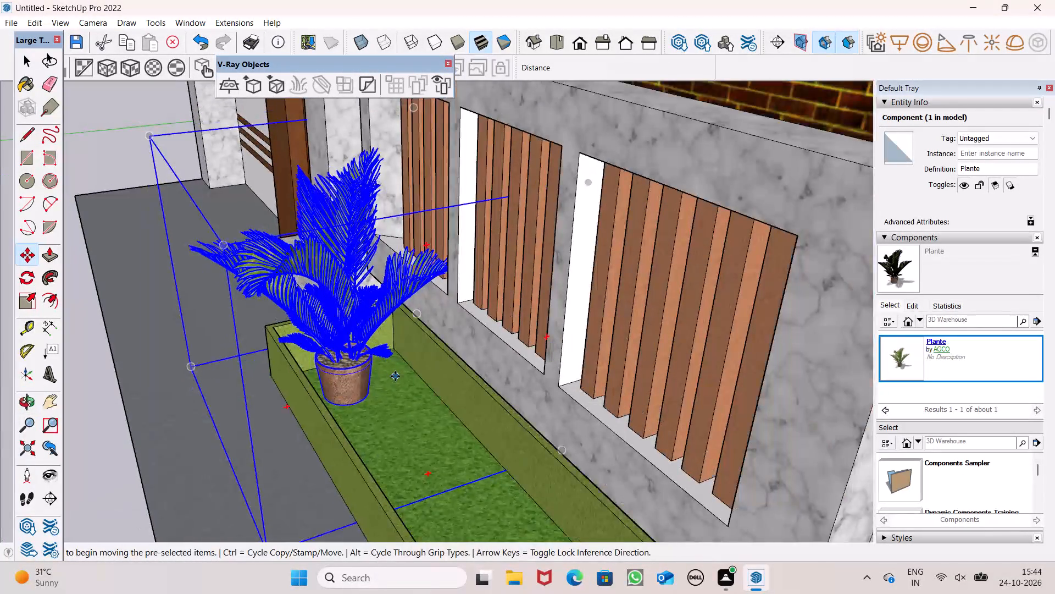
scroll(395, 376, "down", 3)
scroll(414, 474, "up", 4)
scroll(283, 490, "down", 1)
left_click_drag(287, 472, 269, 457)
Copy the potted plant about 21' 11" along the facade to the opposite front corner of the paving, then deselect it.
scroll(393, 436, "down", 5)
middle_click_drag(448, 415, 623, 360)
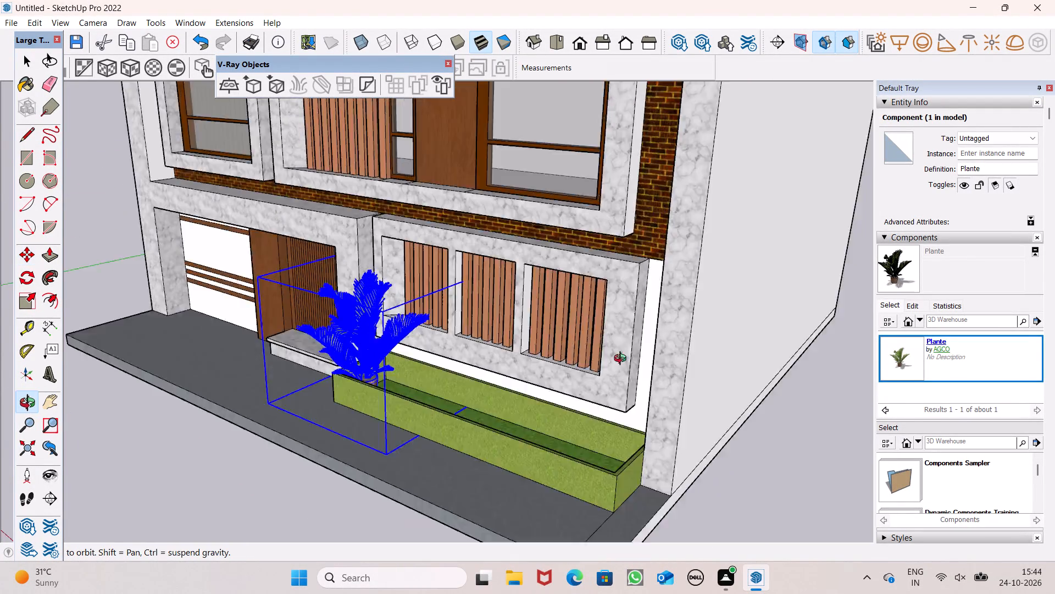
middle_click_drag(623, 360, 801, 324)
scroll(806, 314, "down", 6)
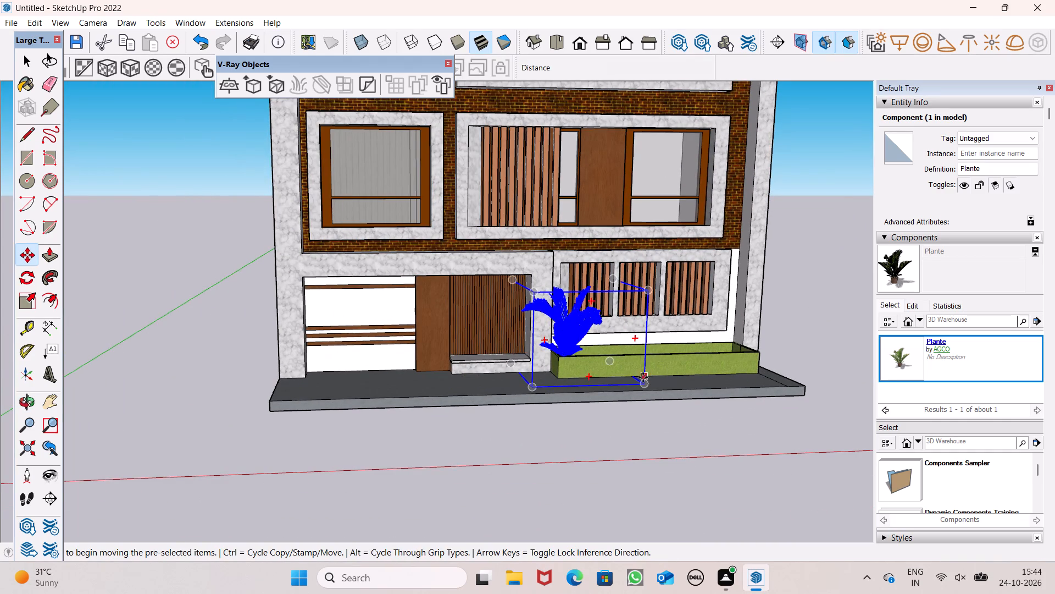
left_click_drag(643, 385, 377, 384)
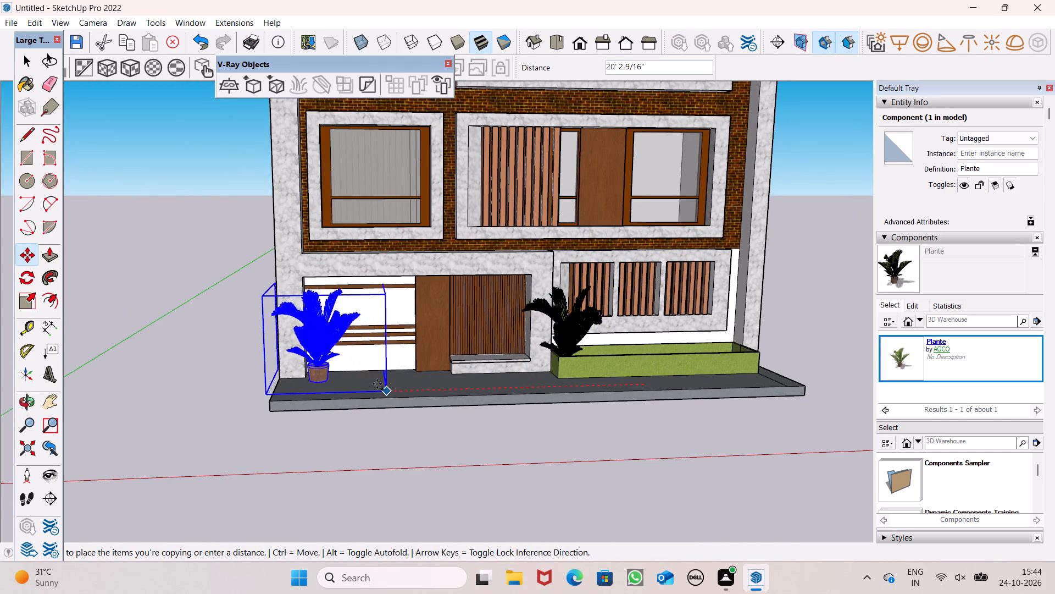
left_click_drag(377, 384, 363, 397)
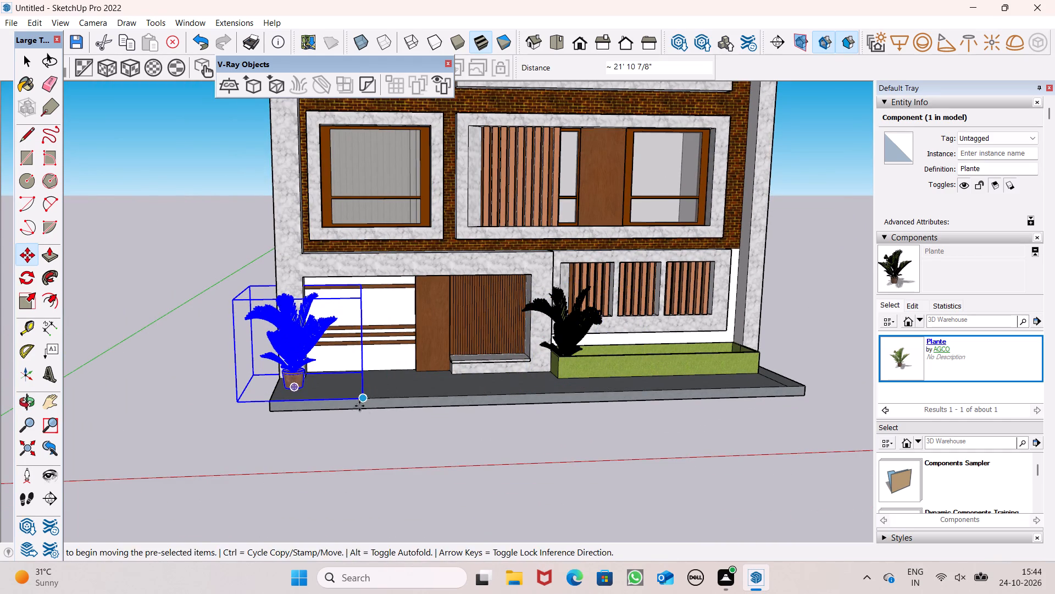
middle_click_drag(369, 420, 654, 459)
scroll(595, 466, "up", 4)
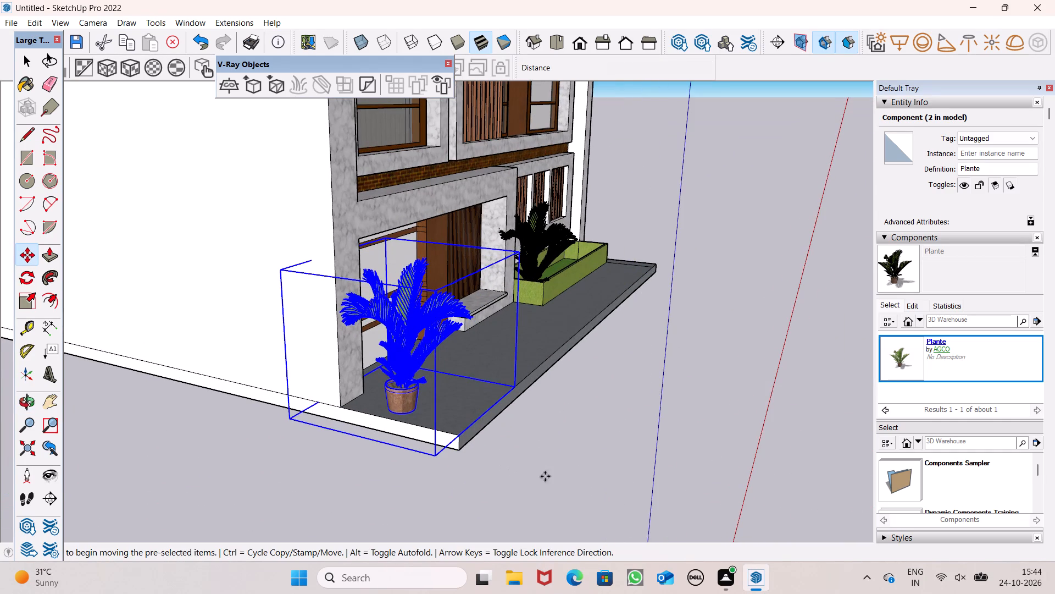
key("space")
left_click(570, 468)
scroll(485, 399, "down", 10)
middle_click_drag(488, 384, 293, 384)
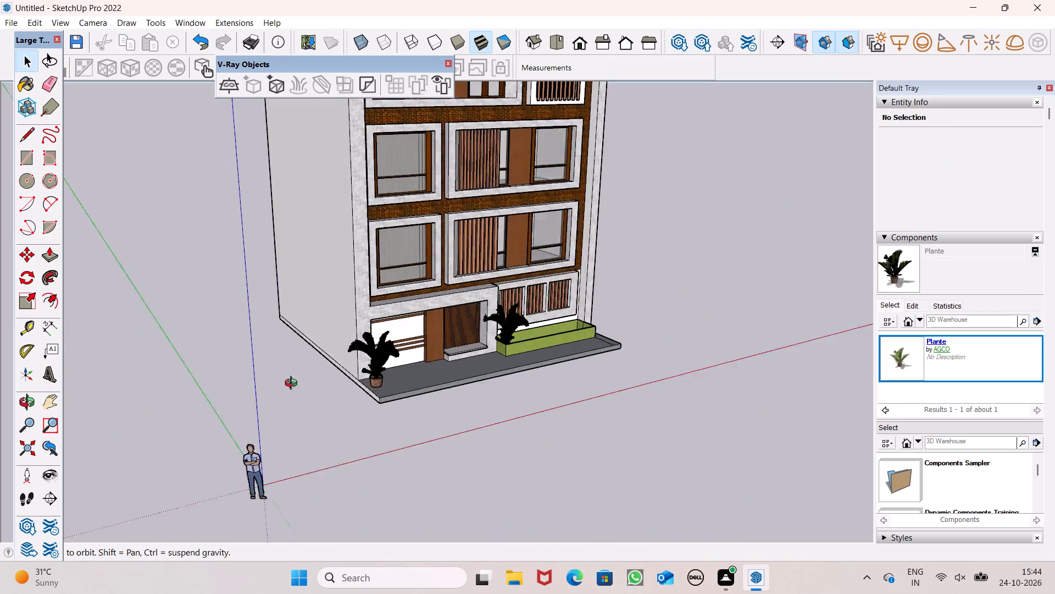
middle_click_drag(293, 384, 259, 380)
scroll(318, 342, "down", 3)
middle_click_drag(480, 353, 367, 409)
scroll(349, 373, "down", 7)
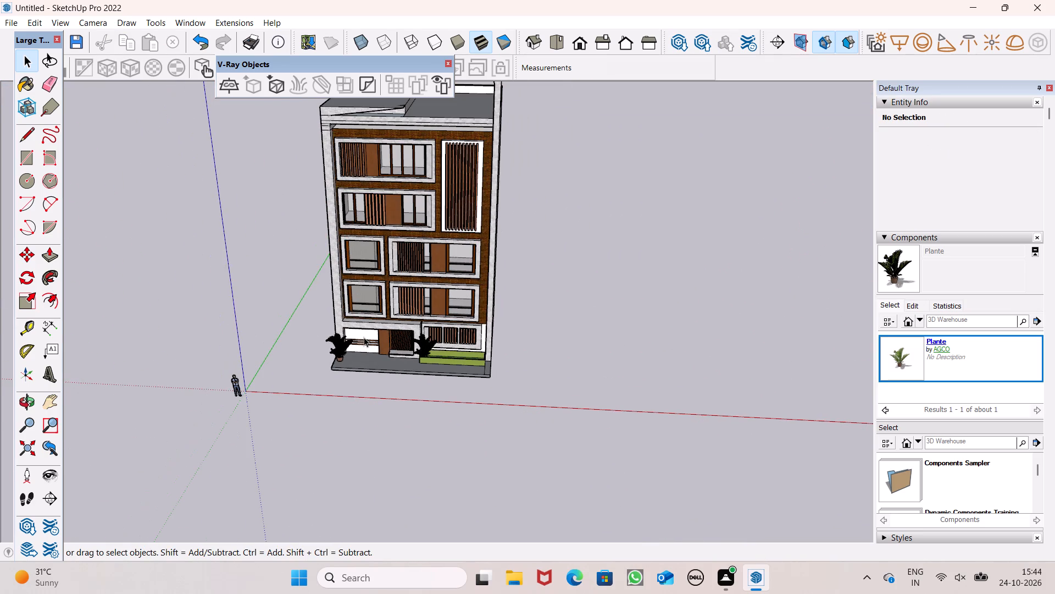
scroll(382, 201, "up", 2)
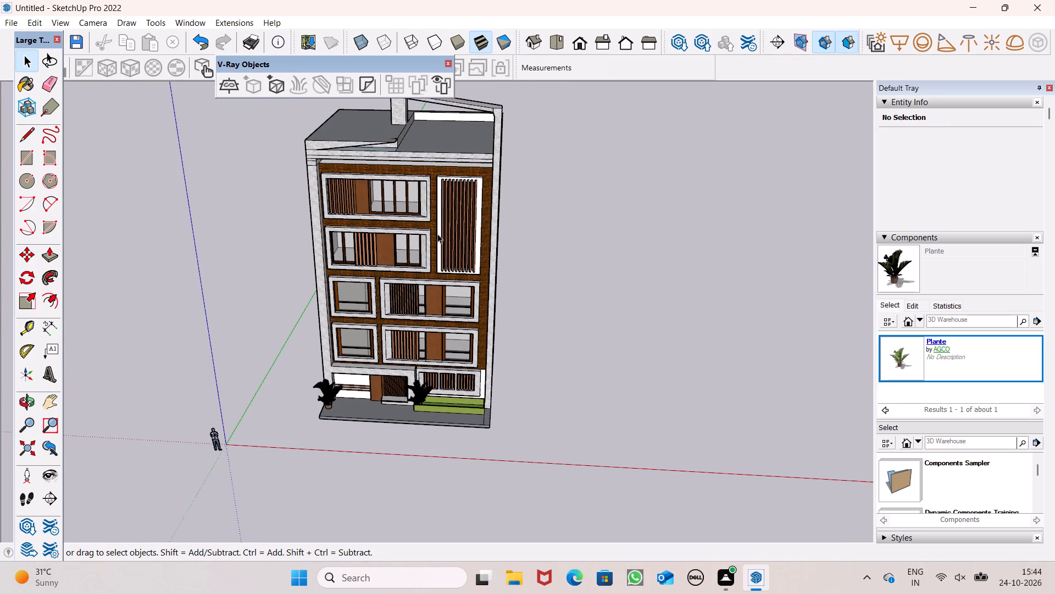
Search the 3D Warehouse components for "plants" again.
scroll(402, 298, "up", 6)
scroll(401, 298, "down", 4)
scroll(469, 414, "up", 5)
scroll(476, 412, "down", 1)
scroll(920, 375, "down", 1)
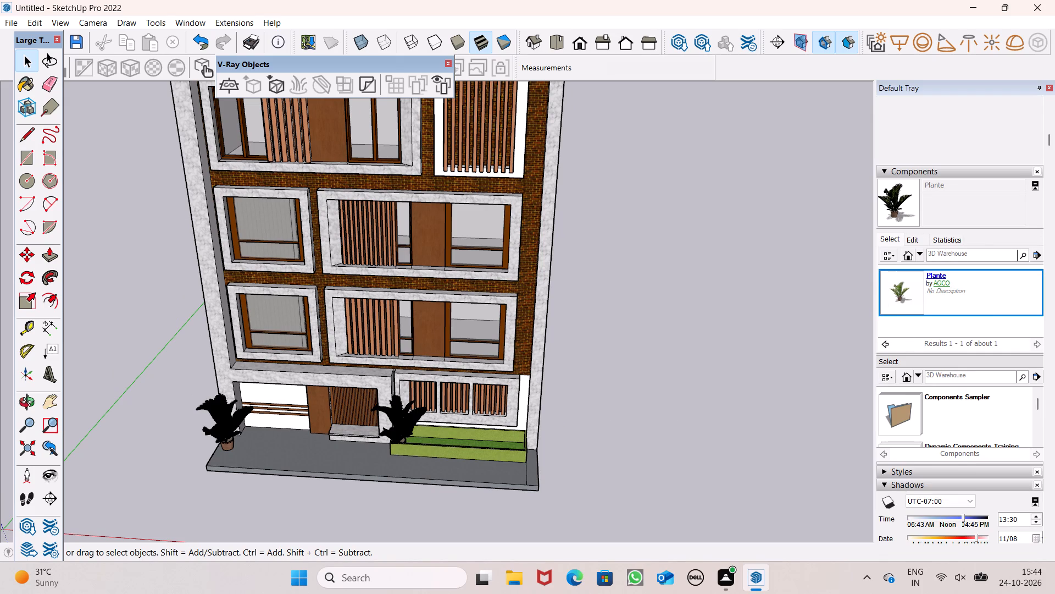
left_click(940, 253)
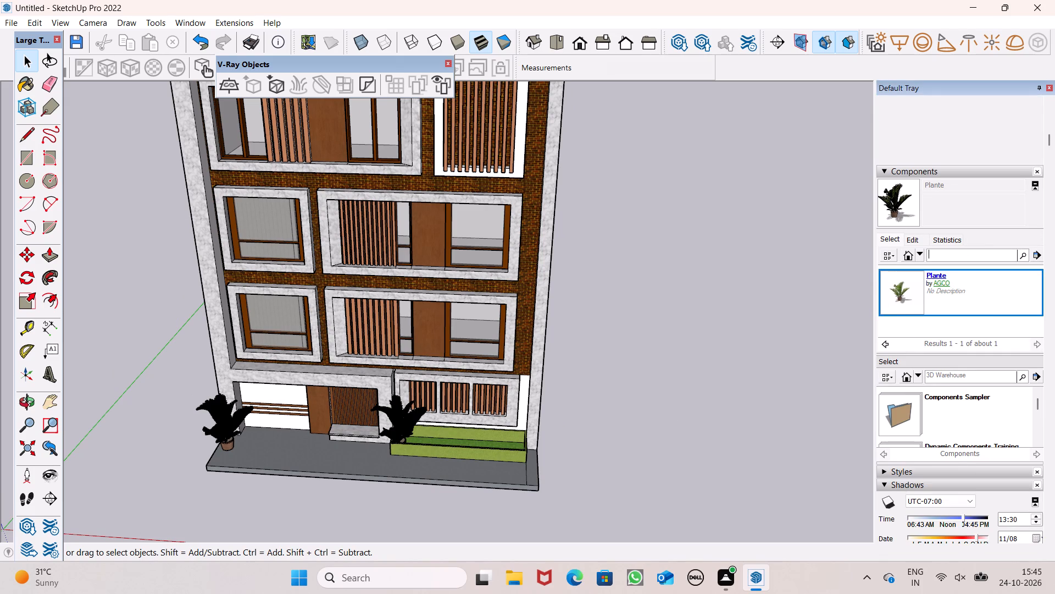
key("p")
type("la")
key("n")
type("ts")
key("Return")
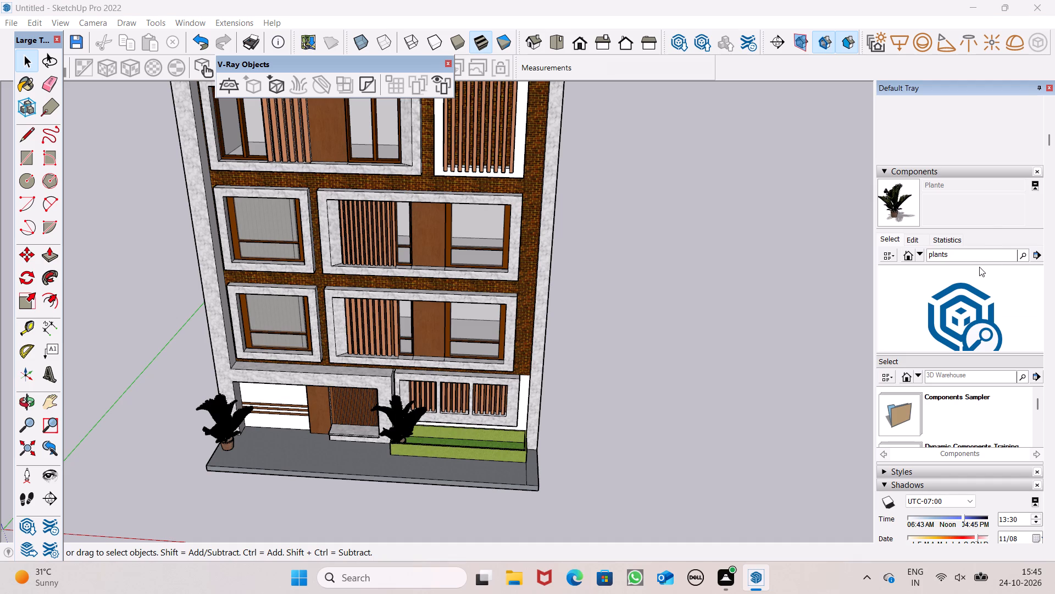
Browse the plant search results and the models related to the Plantas component for another plant suited to the planter.
scroll(979, 267, "down", 3)
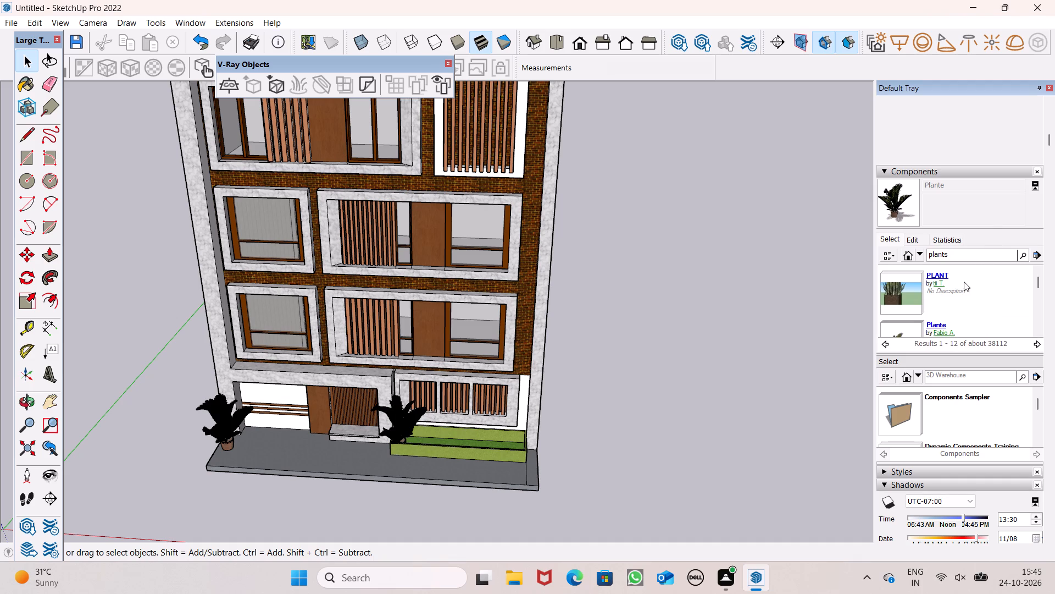
scroll(929, 309, "down", 1)
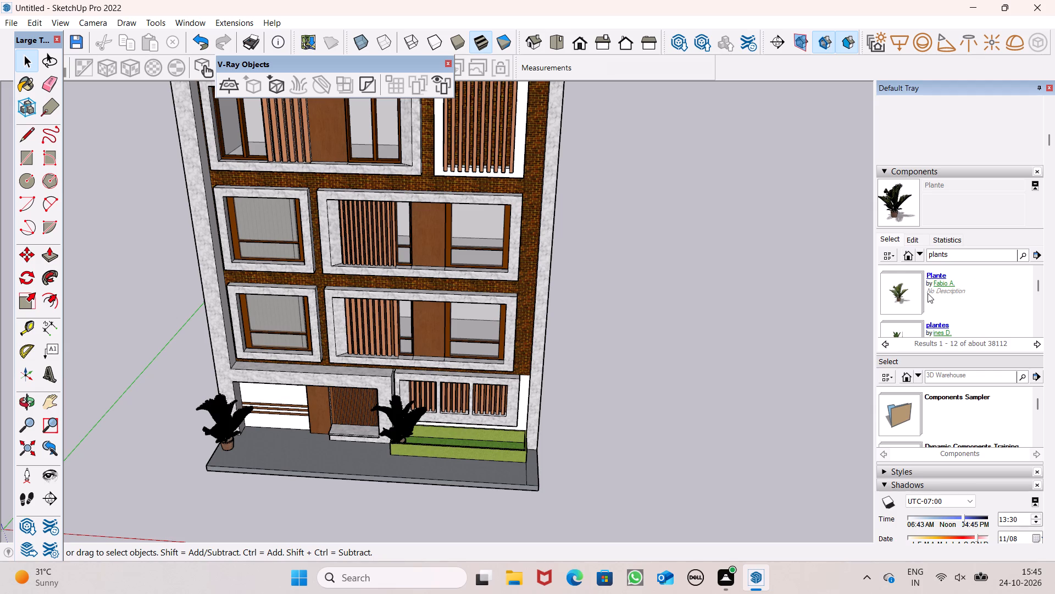
scroll(928, 293, "up", 2)
left_click(885, 371)
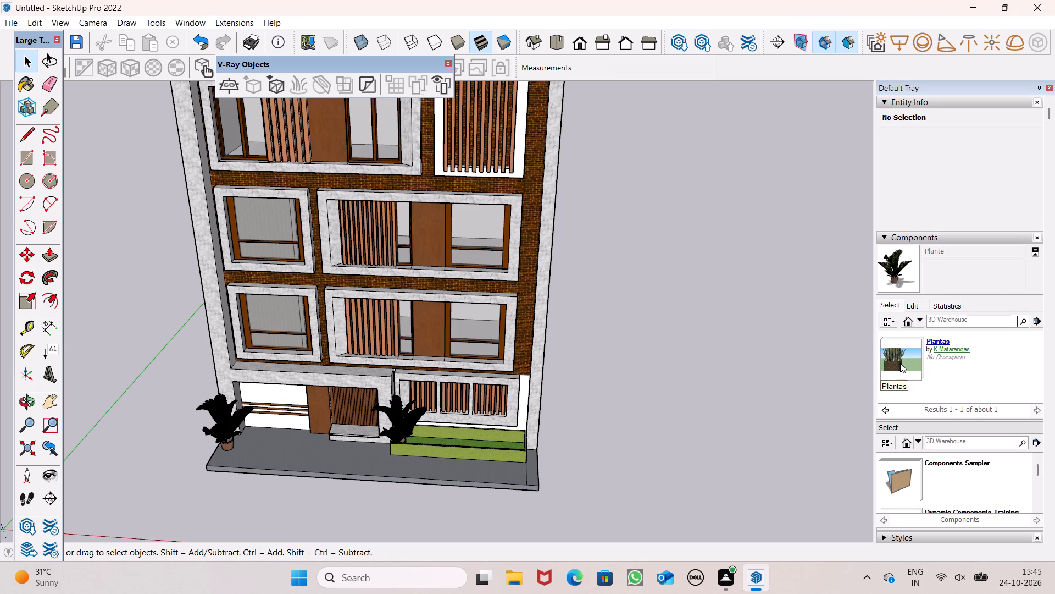
left_click(898, 360)
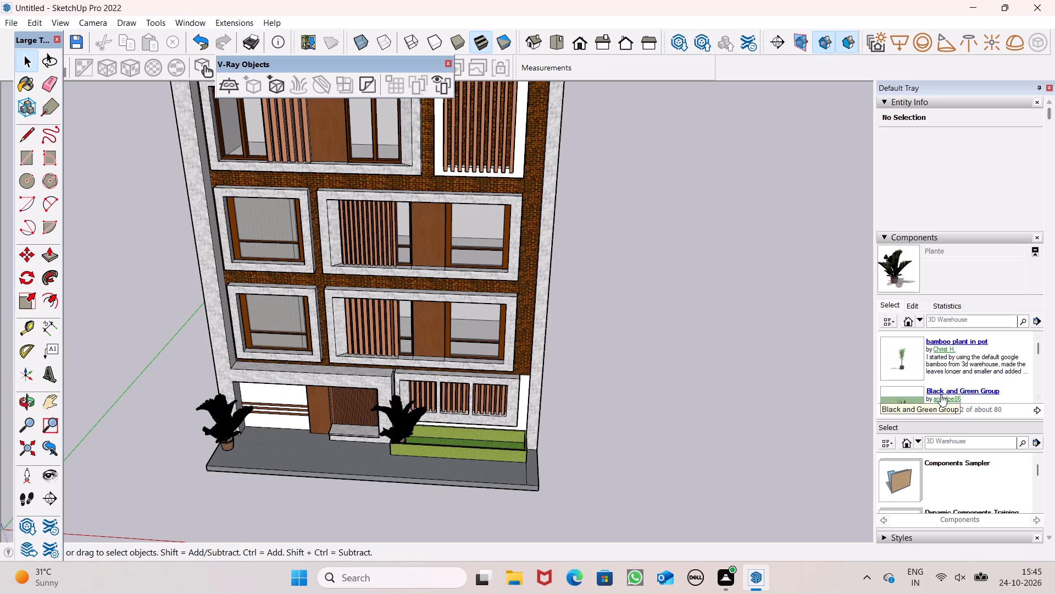
scroll(934, 372, "down", 2)
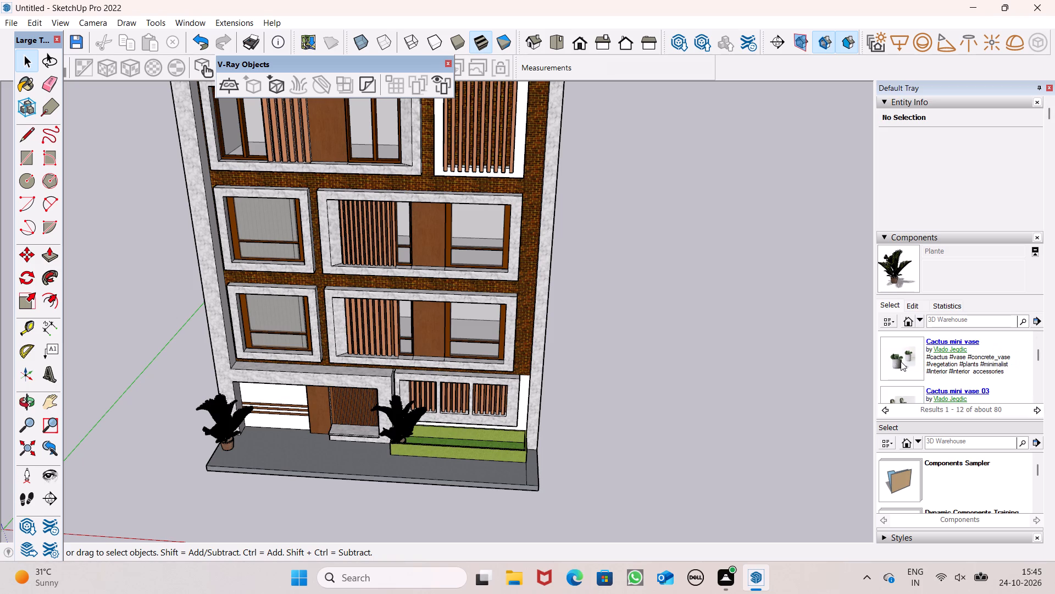
scroll(901, 358, "down", 2)
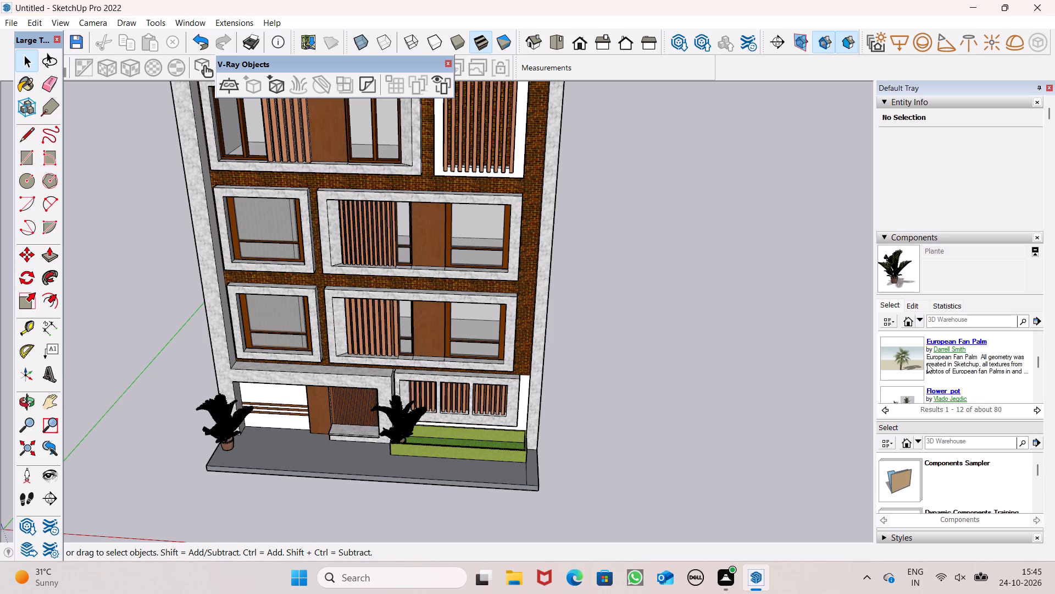
scroll(926, 364, "down", 4)
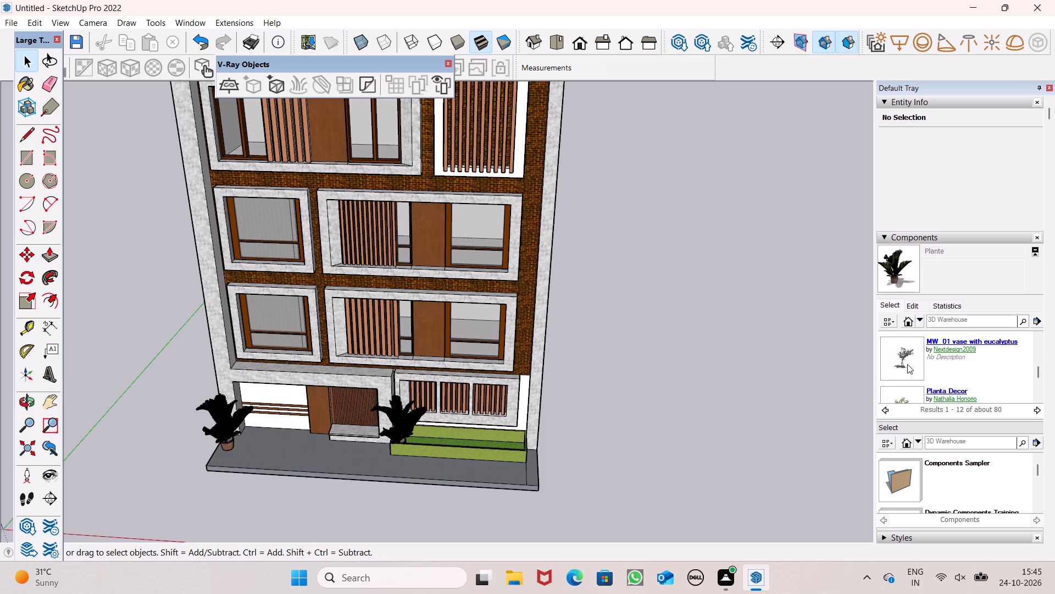
scroll(907, 364, "down", 4)
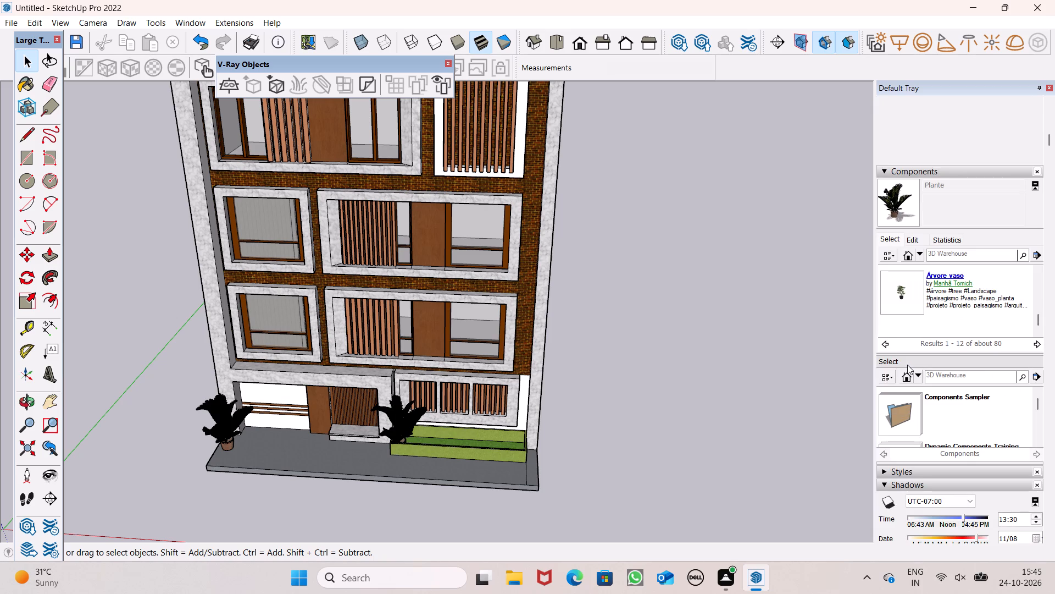
Search the 3D Warehouse components for "flowers" and look through the results for a suitable flower model.
left_click(969, 255)
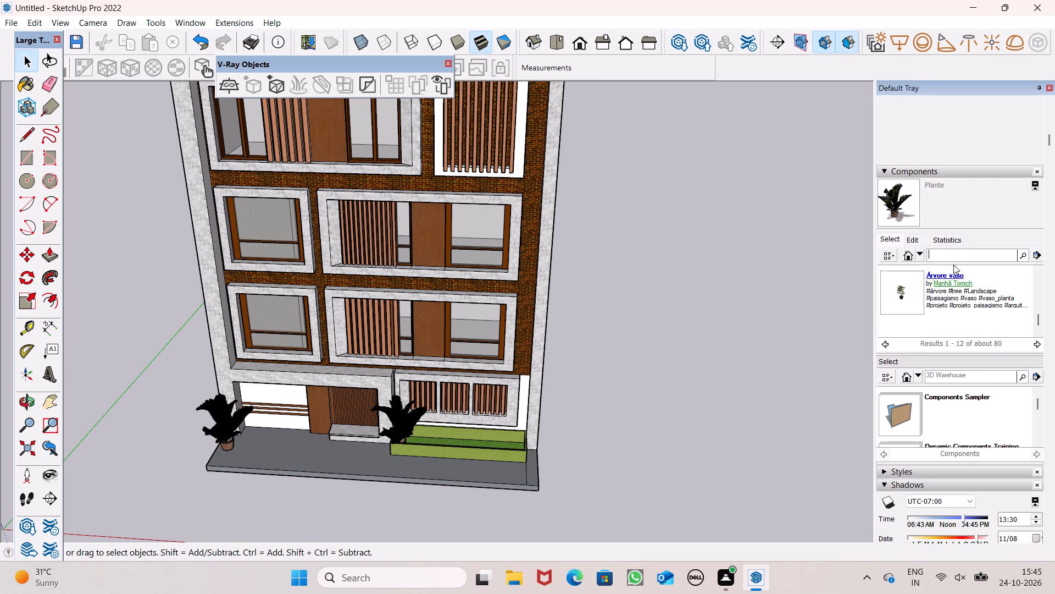
type("flowers")
key("Return")
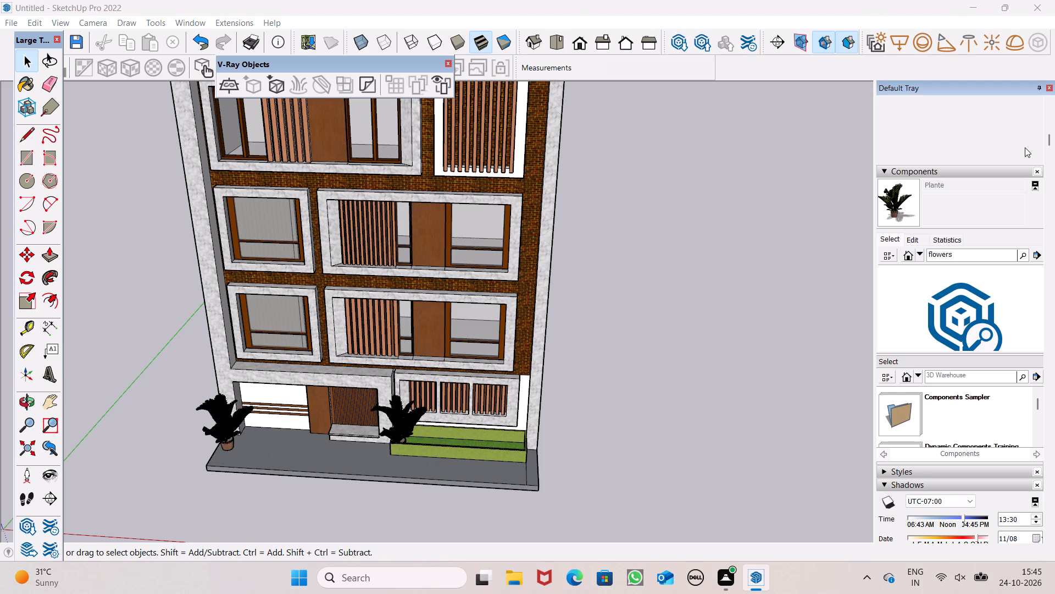
left_click(1046, 15)
scroll(981, 285, "down", 1)
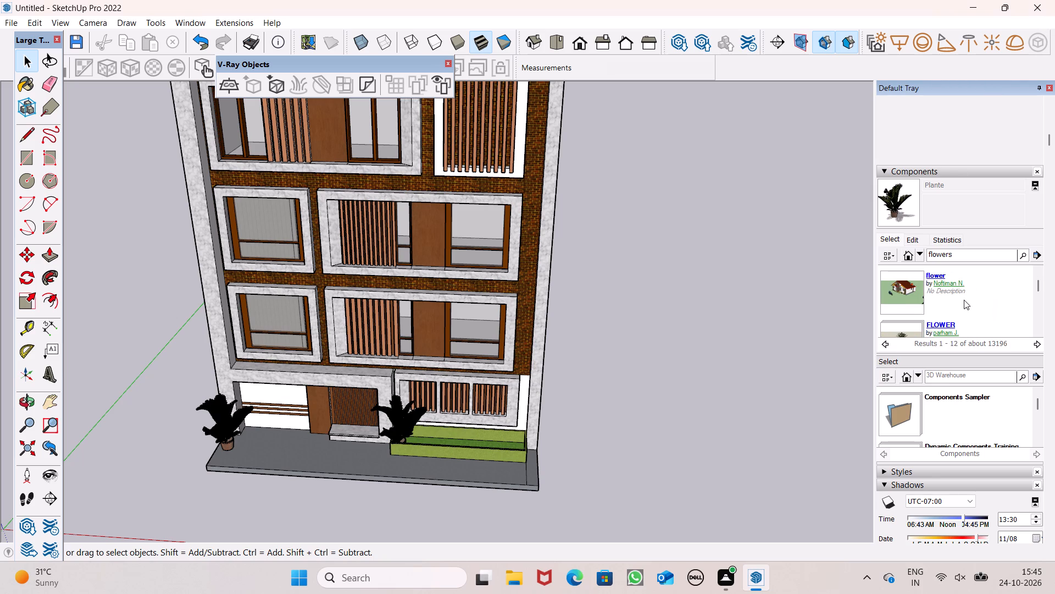
scroll(963, 301, "down", 2)
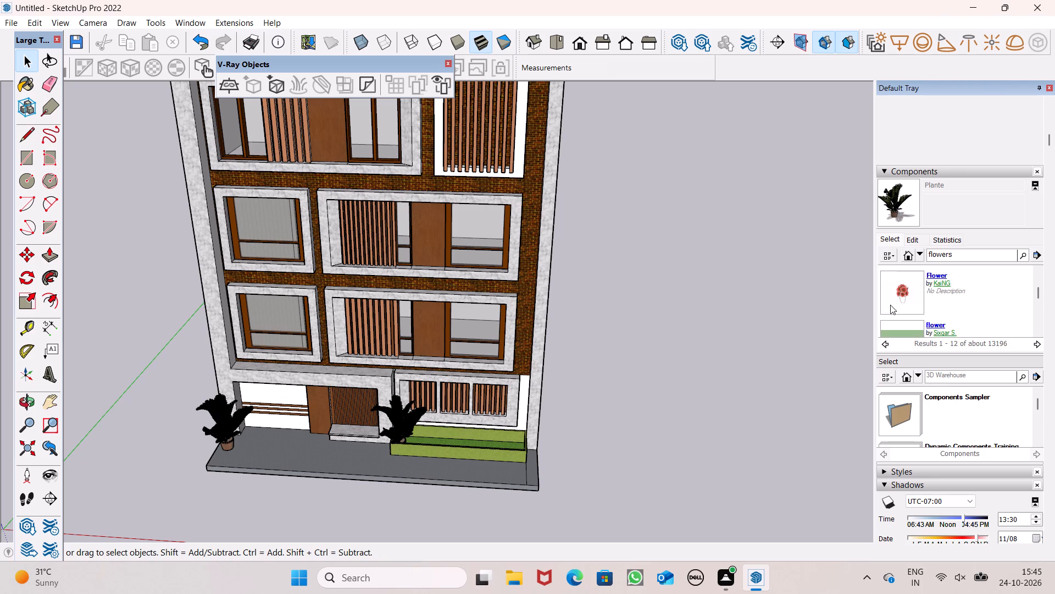
Import the red Flower vase component by KaiNG and place it on the planter's grass beside the potted plant.
left_click(904, 291)
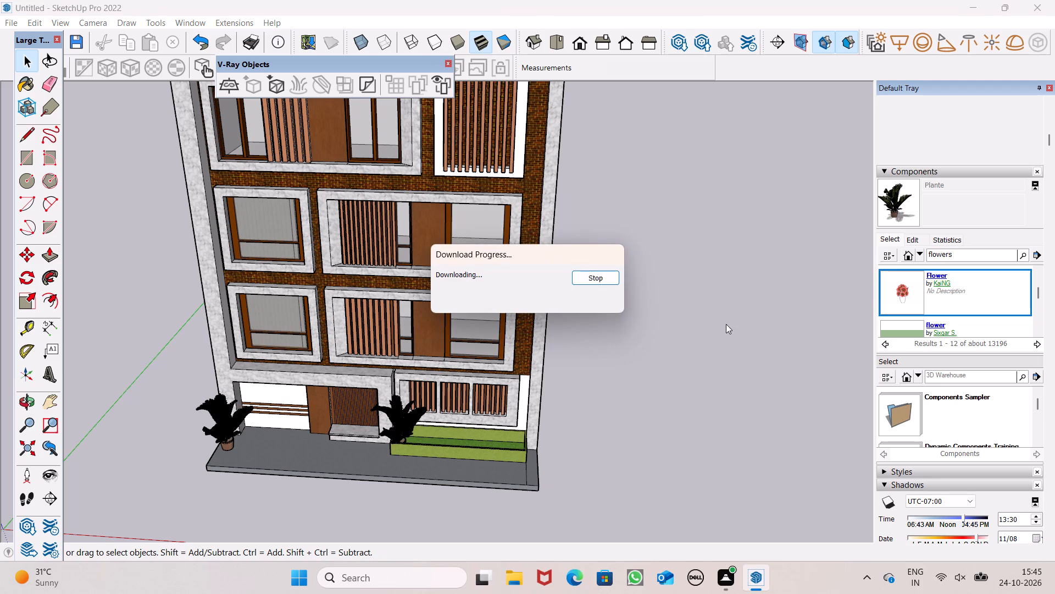
scroll(881, 302, "down", 1)
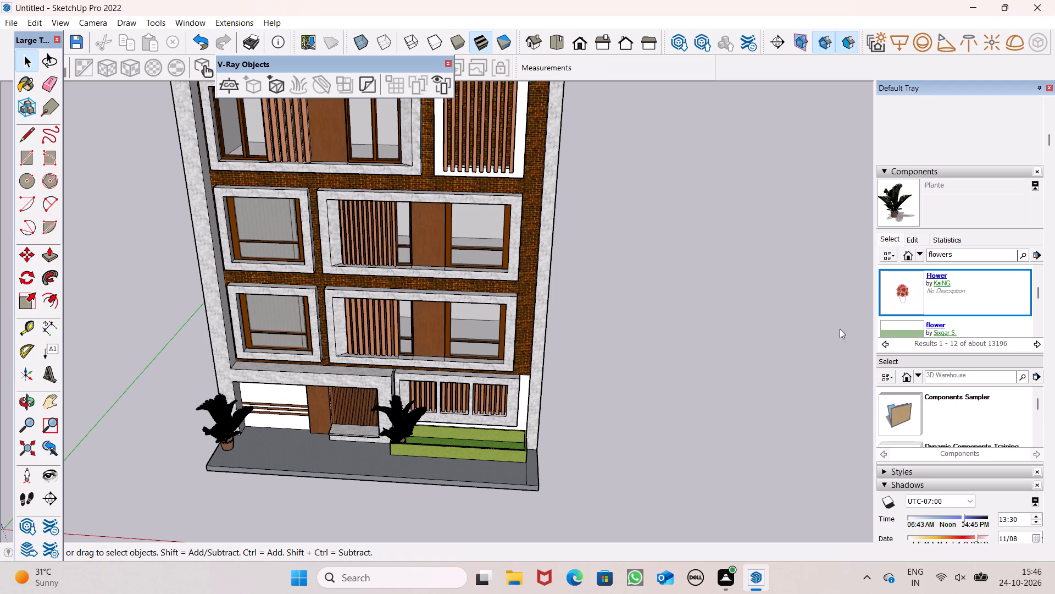
scroll(902, 295, "down", 2)
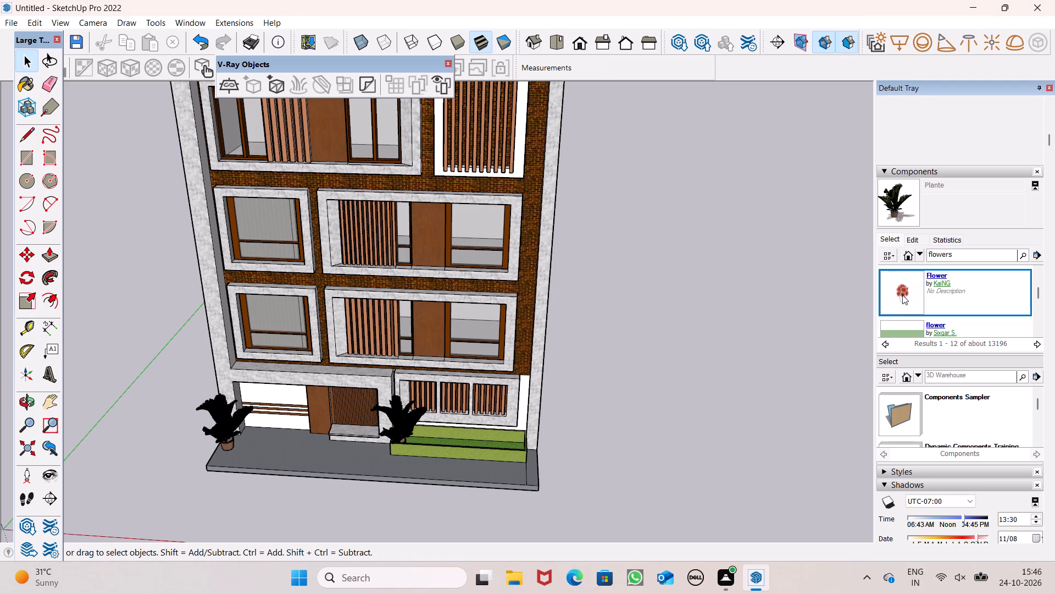
left_click(902, 295)
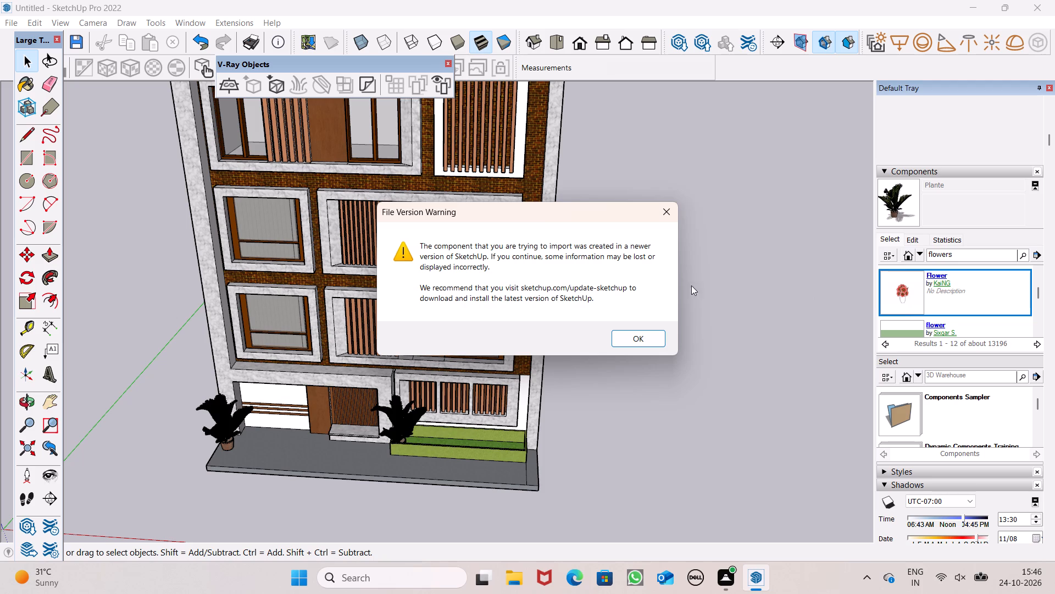
left_click(648, 344)
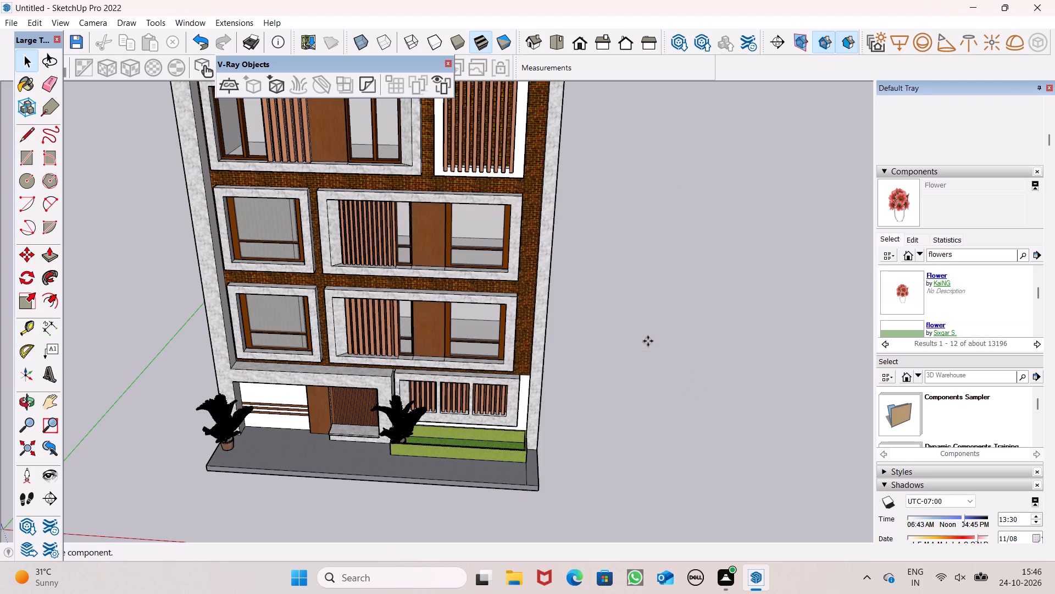
scroll(414, 422, "up", 6)
scroll(450, 461, "up", 2)
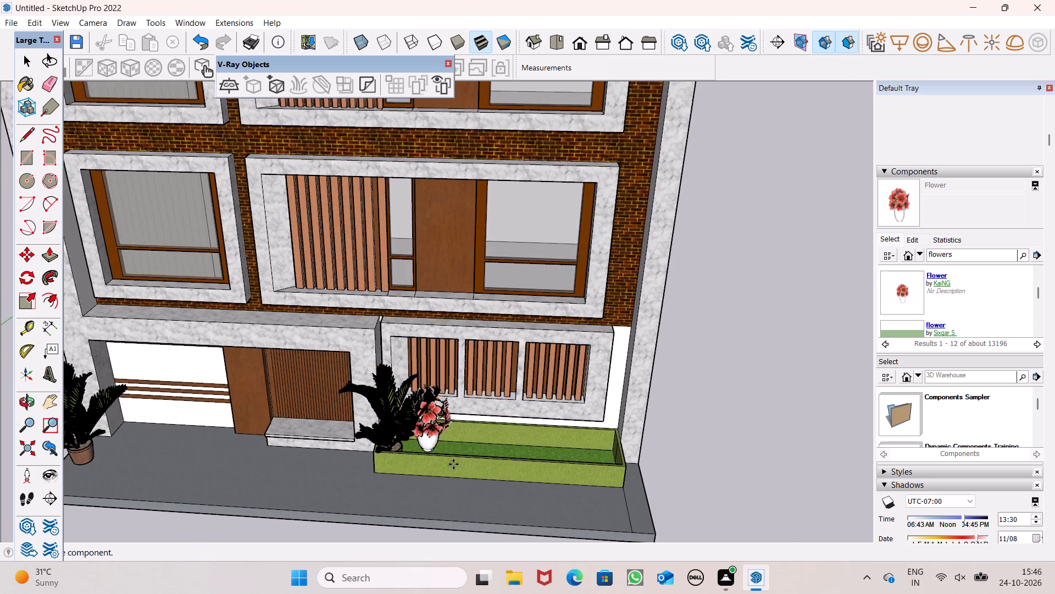
scroll(453, 464, "up", 11)
middle_click_drag(499, 425, 427, 450)
scroll(437, 428, "up", 4)
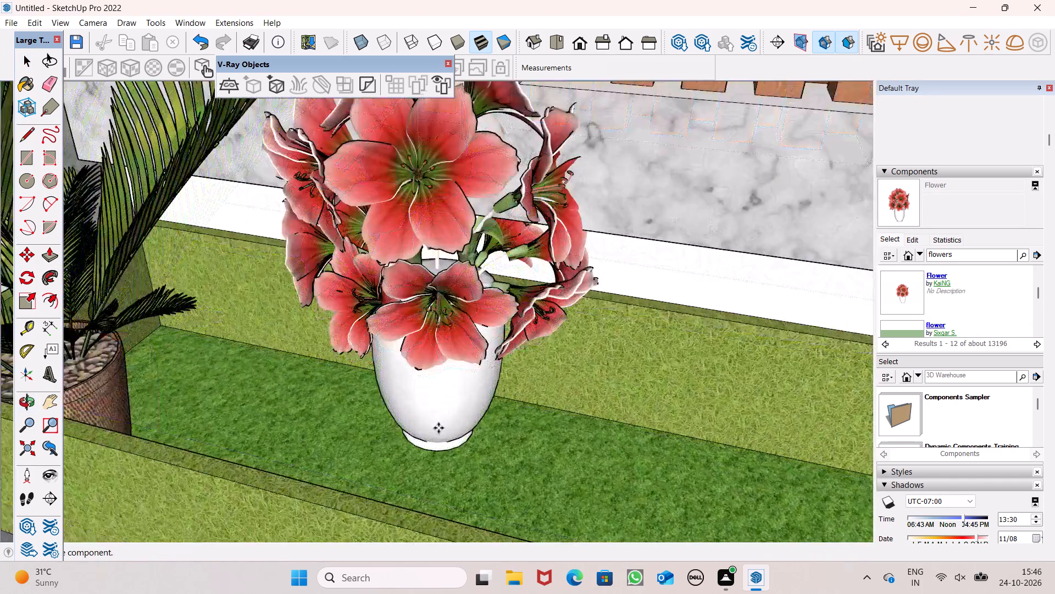
scroll(438, 428, "up", 2)
left_click(407, 463)
Move the flower vase slightly across the grass to adjust its position beside the potted plant.
scroll(386, 448, "down", 13)
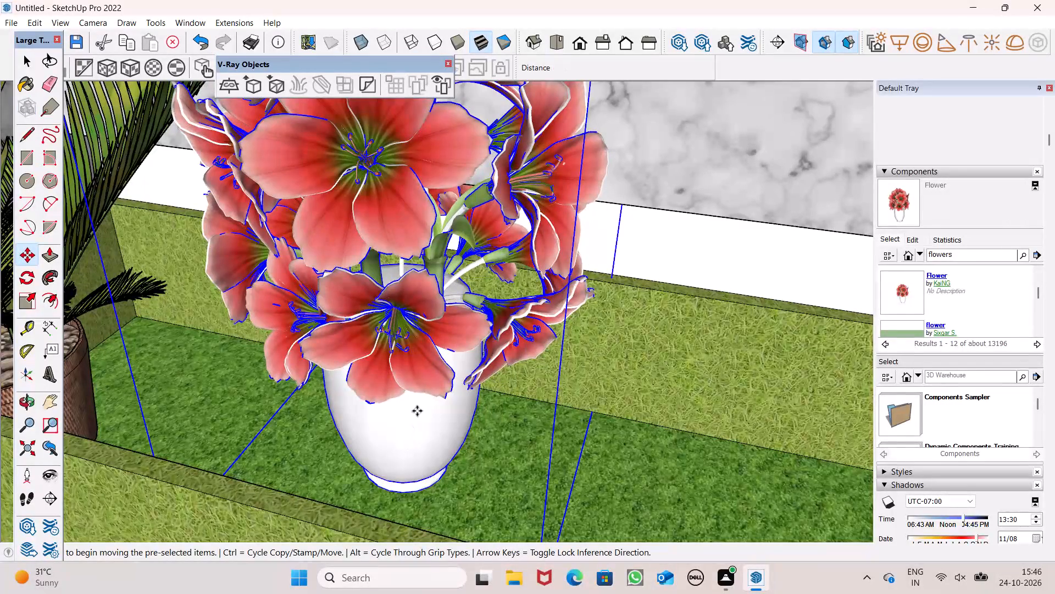
scroll(417, 411, "down", 8)
scroll(506, 240, "down", 6)
middle_click_drag(512, 348, 351, 388)
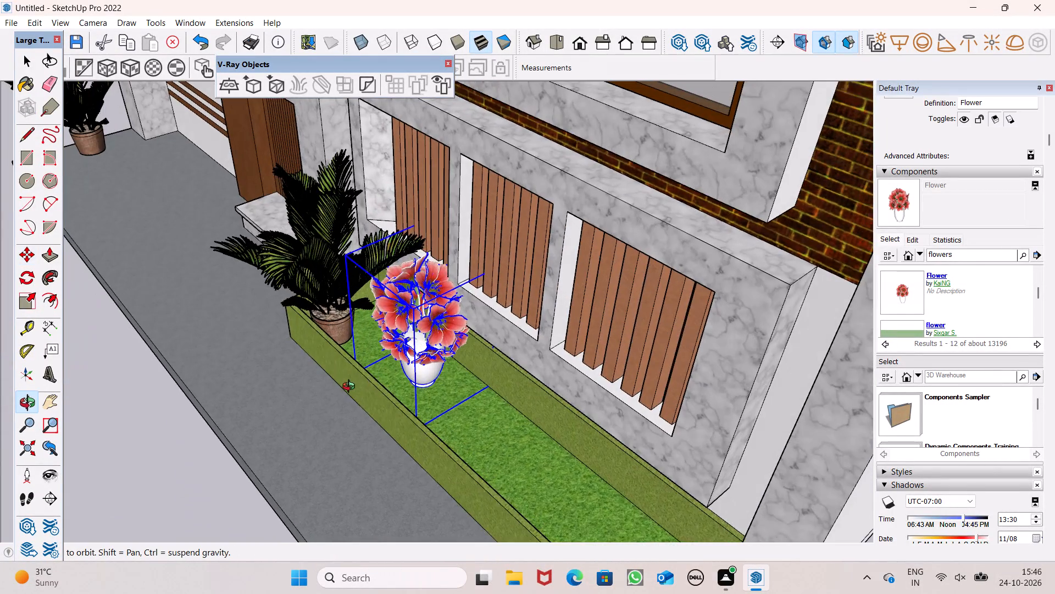
middle_click_drag(351, 388, 293, 348)
scroll(294, 348, "up", 1)
scroll(437, 372, "up", 2)
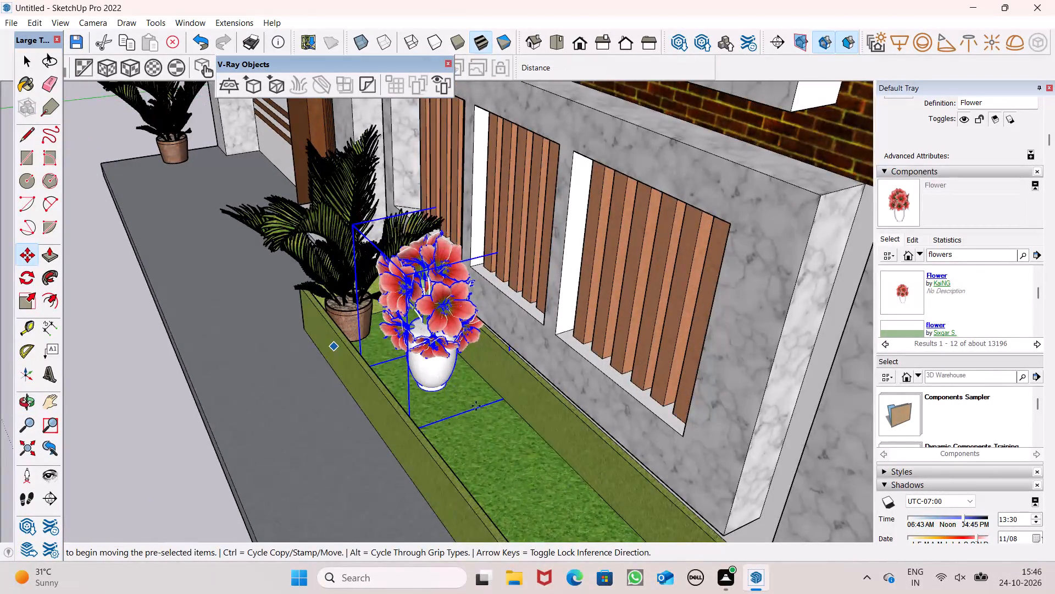
left_click_drag(523, 406, 498, 421)
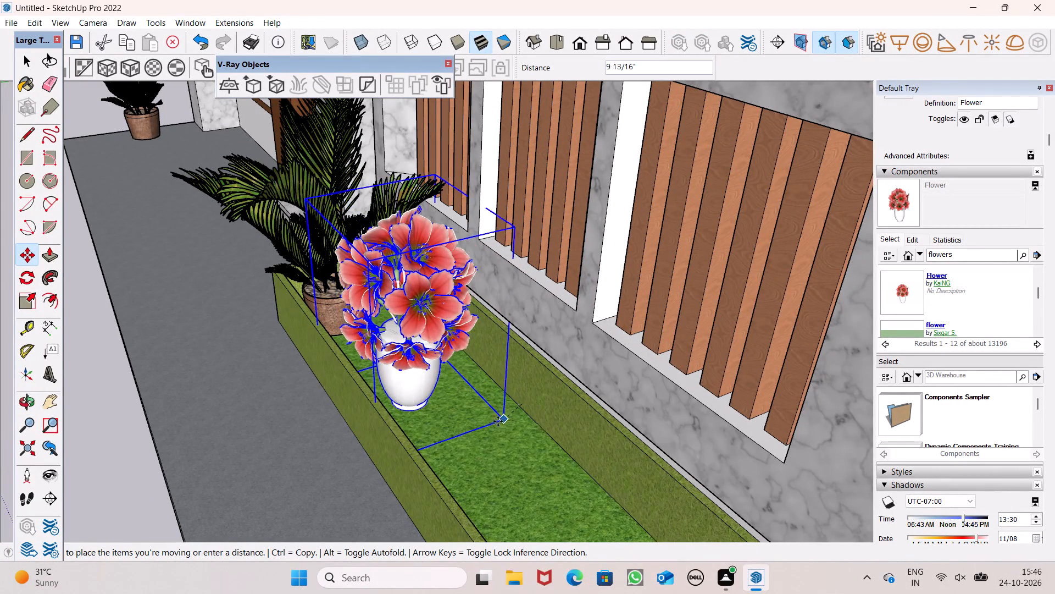
left_click_drag(498, 421, 500, 424)
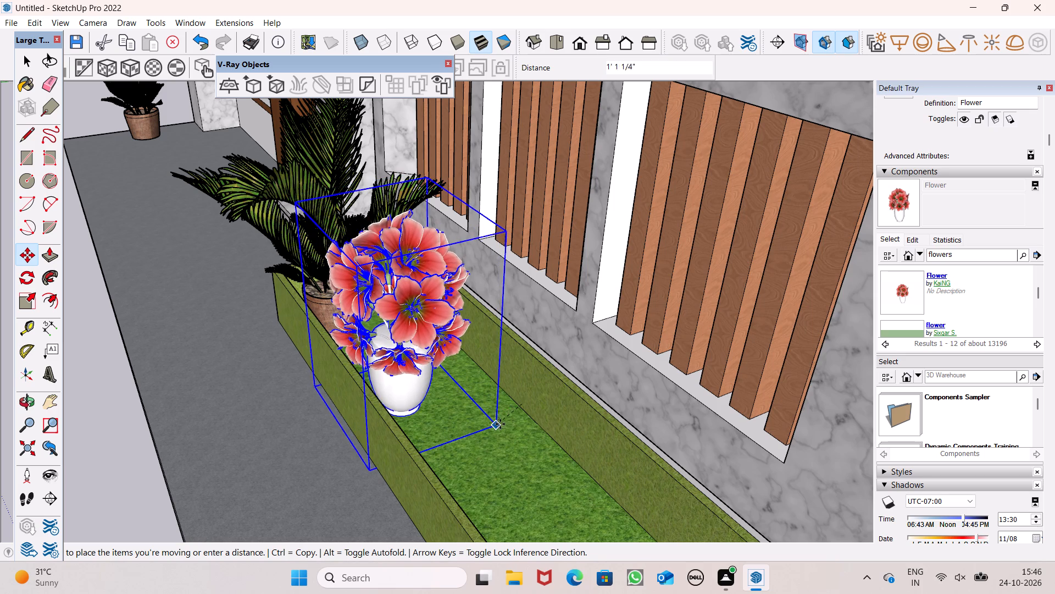
left_click_drag(500, 424, 505, 419)
Copy the red flower vase twice along the planter's grass, away from the potted plant, spacing the vases about 3' apart.
scroll(459, 355, "down", 4)
middle_click_drag(460, 425, 437, 349)
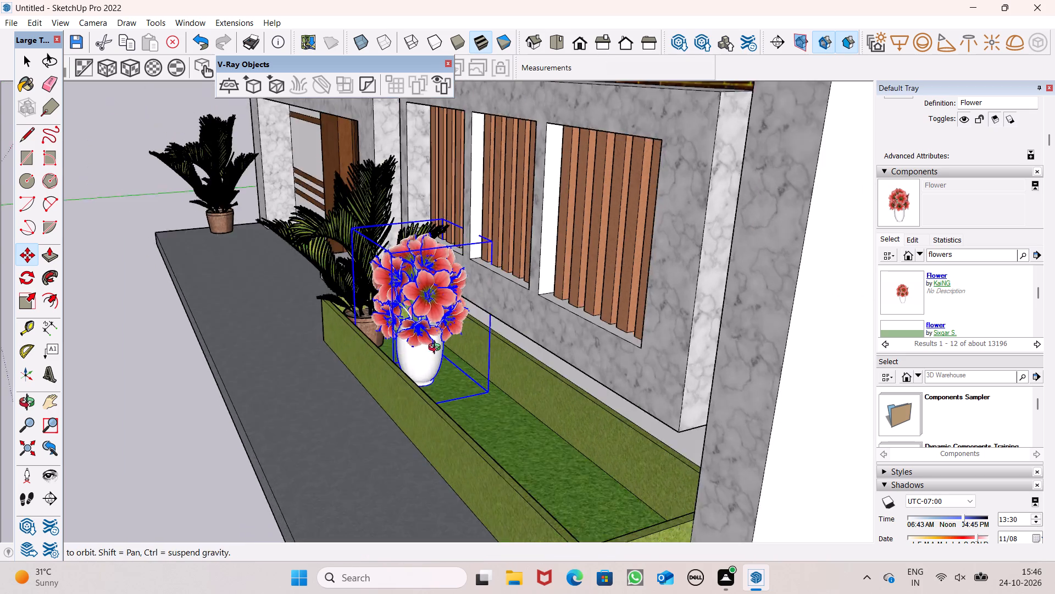
middle_click_drag(437, 349, 430, 337)
scroll(440, 380, "down", 3)
middle_click_drag(462, 384, 614, 571)
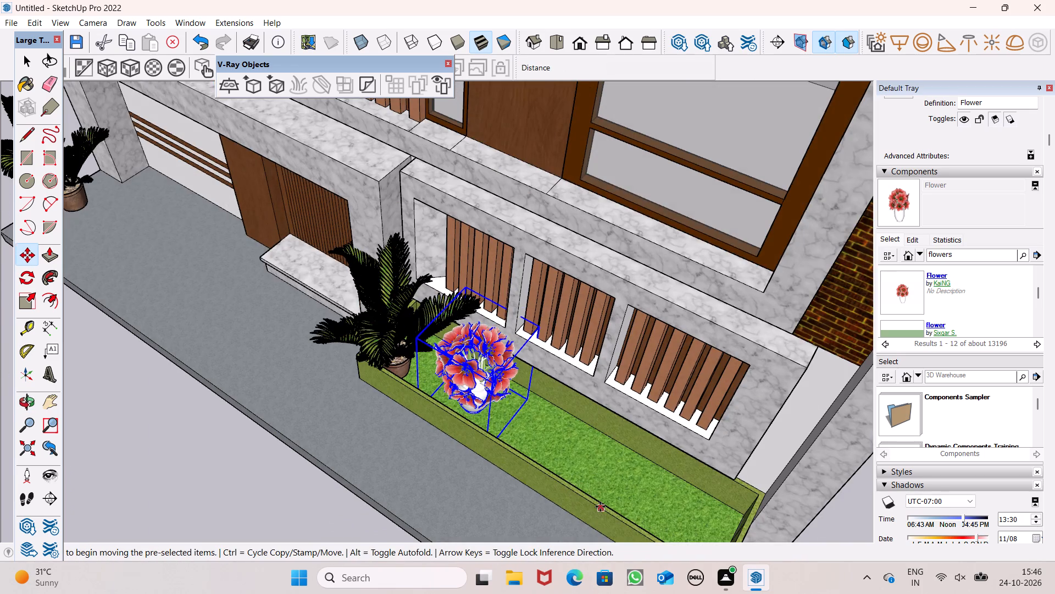
scroll(600, 507, "up", 4)
scroll(549, 435, "down", 5)
scroll(553, 431, "up", 5)
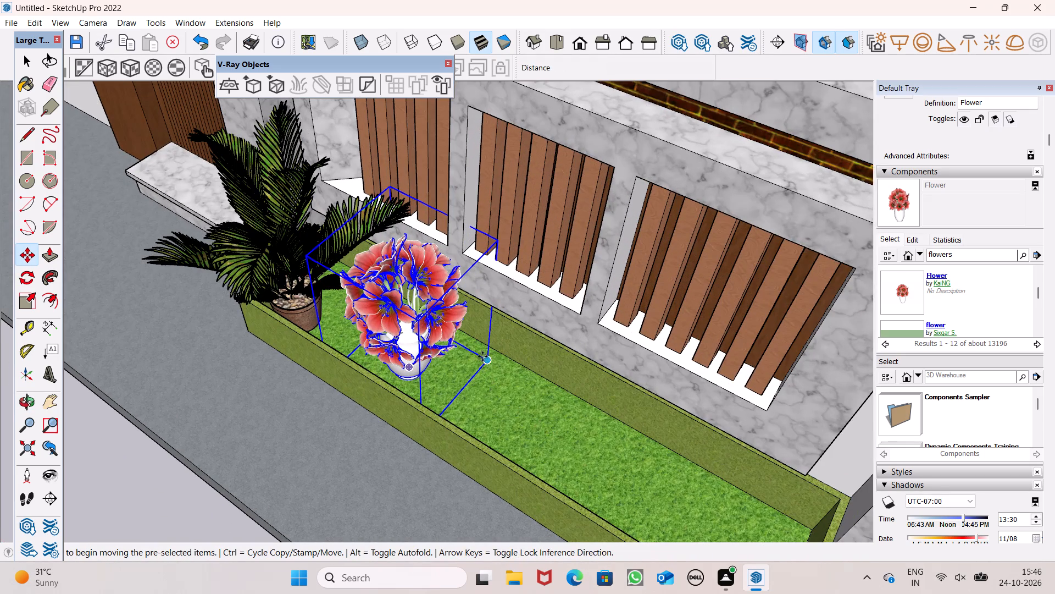
left_click_drag(488, 364, 574, 419)
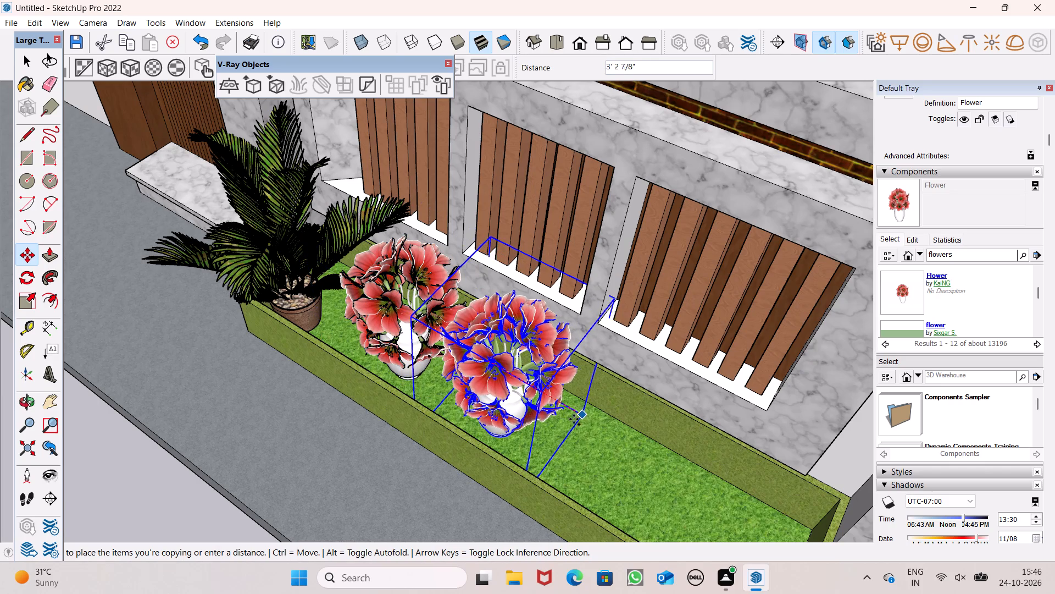
left_click_drag(574, 419, 573, 420)
left_click_drag(573, 420, 664, 472)
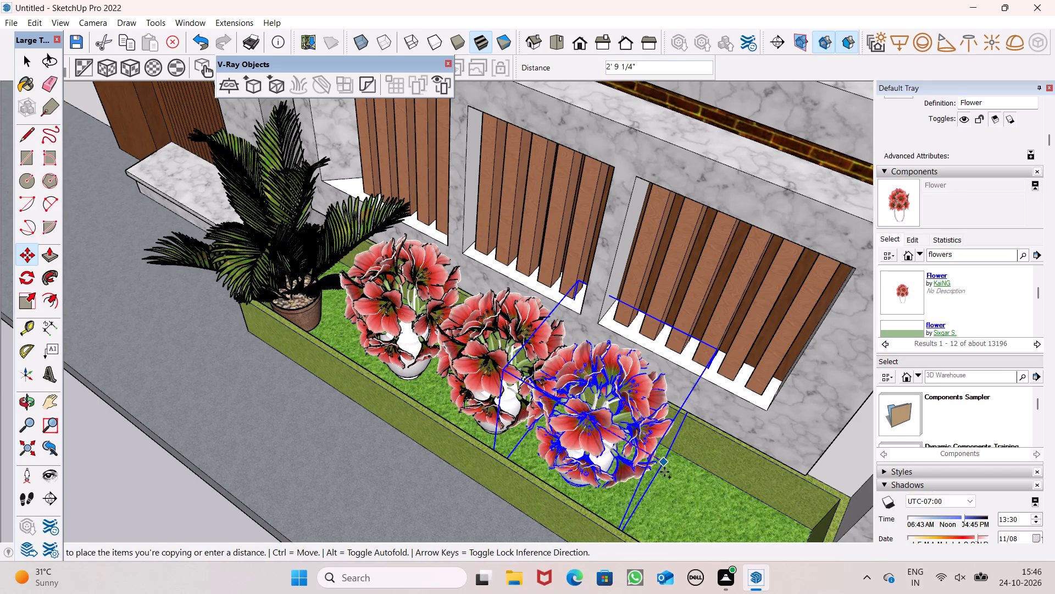
left_click_drag(664, 472, 670, 476)
Copy the last flower vase about 3' along the grass towards the planter's outer end, completing a row of four vases.
scroll(431, 335, "down", 8)
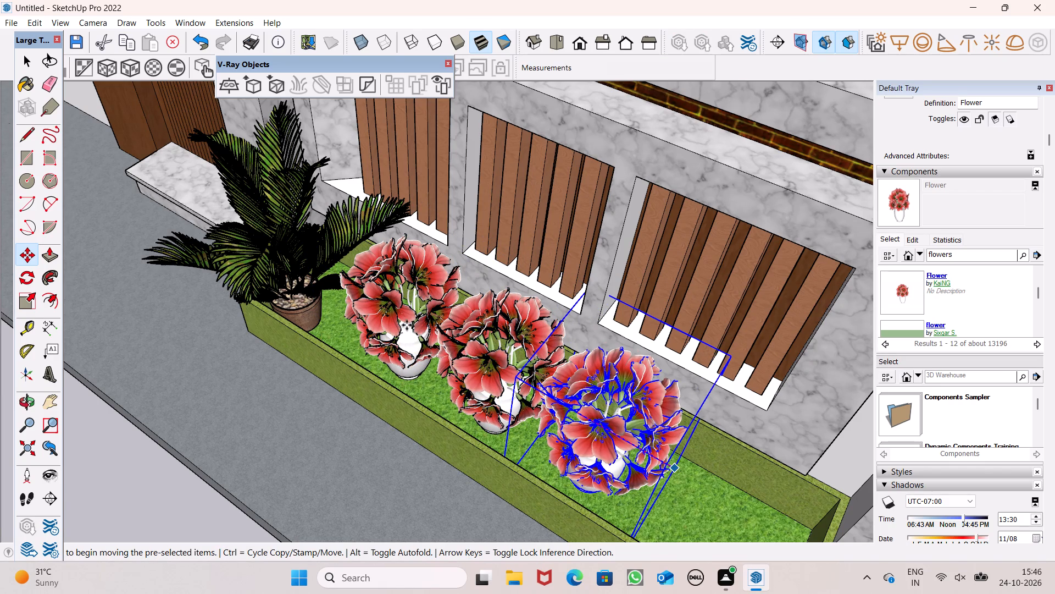
scroll(407, 325, "down", 3)
scroll(649, 449, "up", 9)
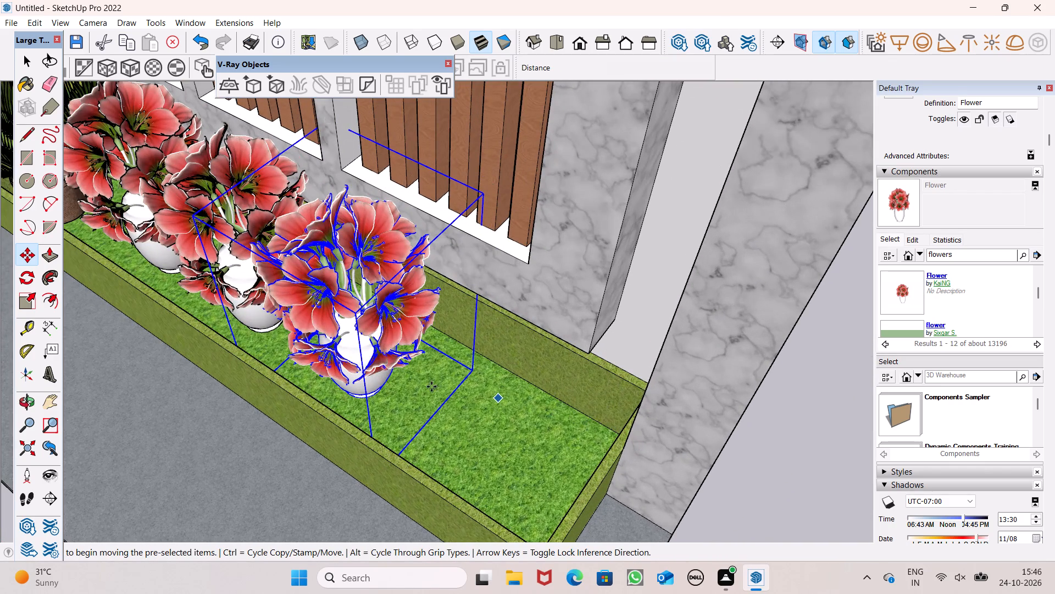
left_click_drag(469, 370, 591, 402)
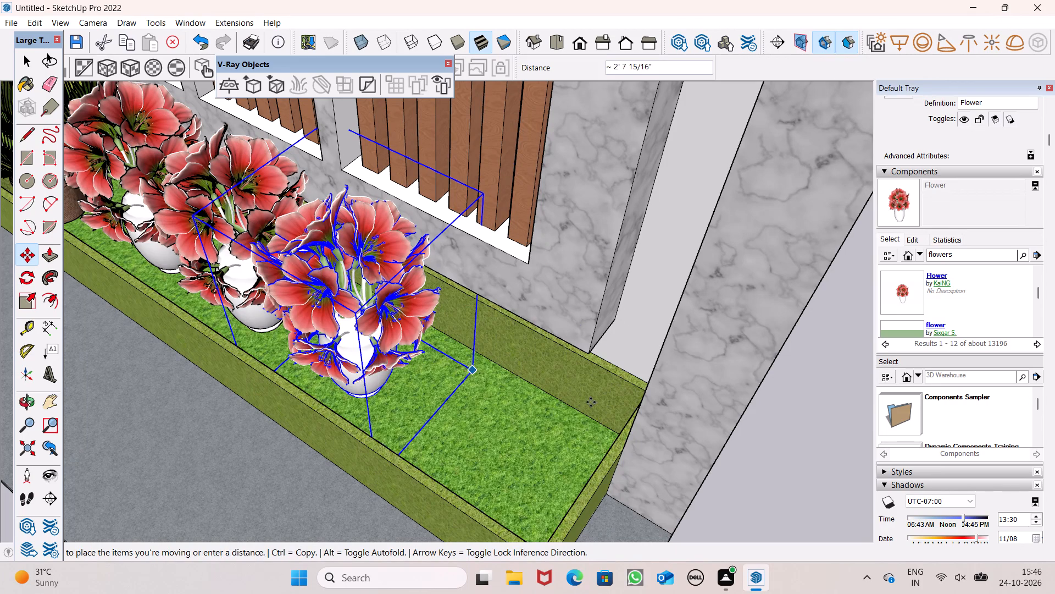
left_click_drag(591, 402, 581, 449)
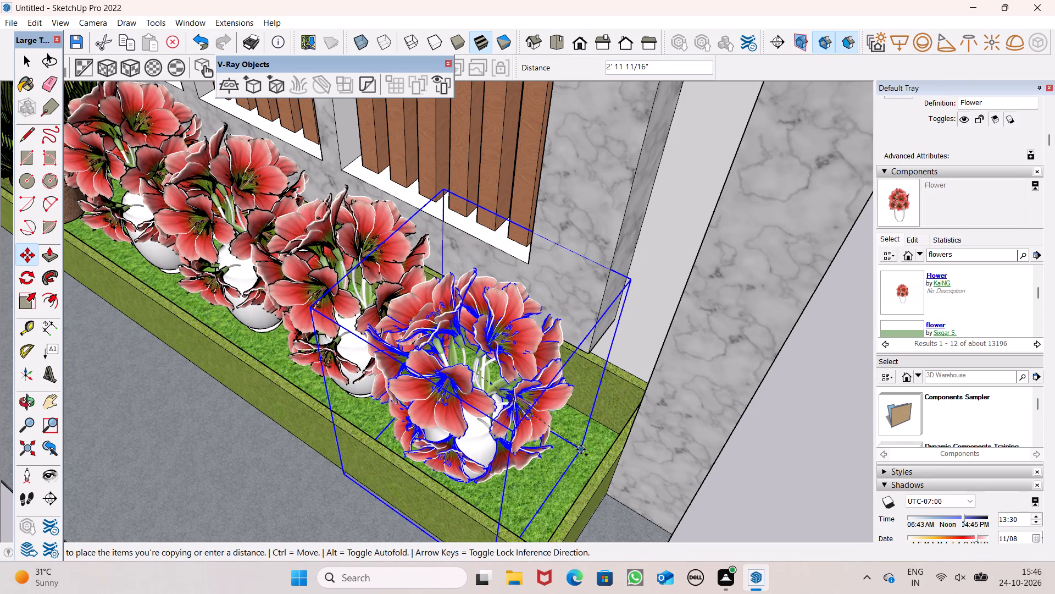
scroll(592, 340, "down", 6)
scroll(597, 273, "down", 12)
key("space")
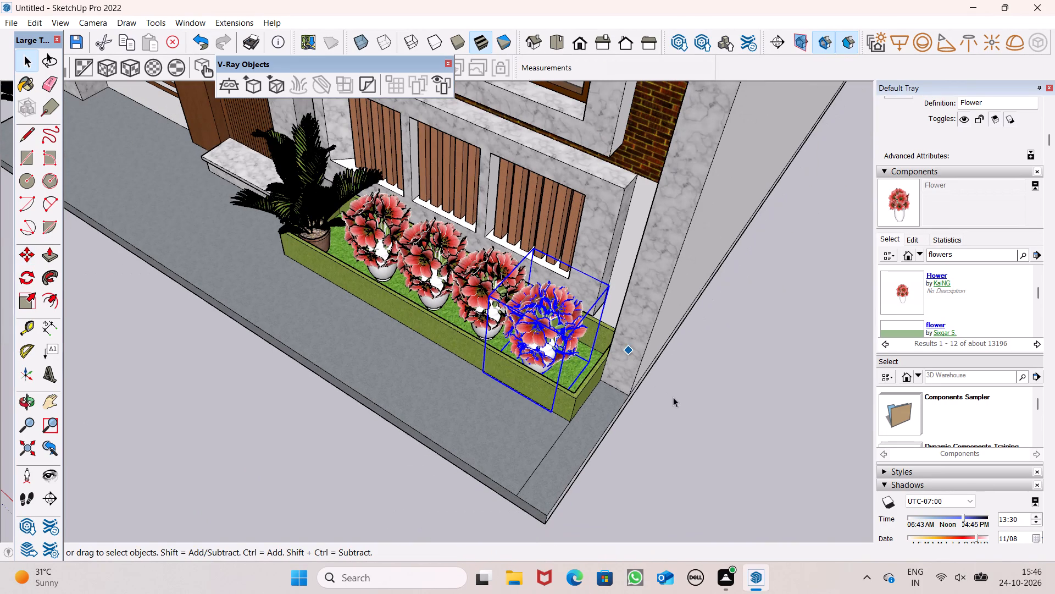
left_click(681, 407)
Look further through the flower models and import the FLOWER bouquet component by hoang V.
scroll(620, 378, "down", 3)
middle_click_drag(594, 380, 719, 181)
scroll(626, 248, "down", 13)
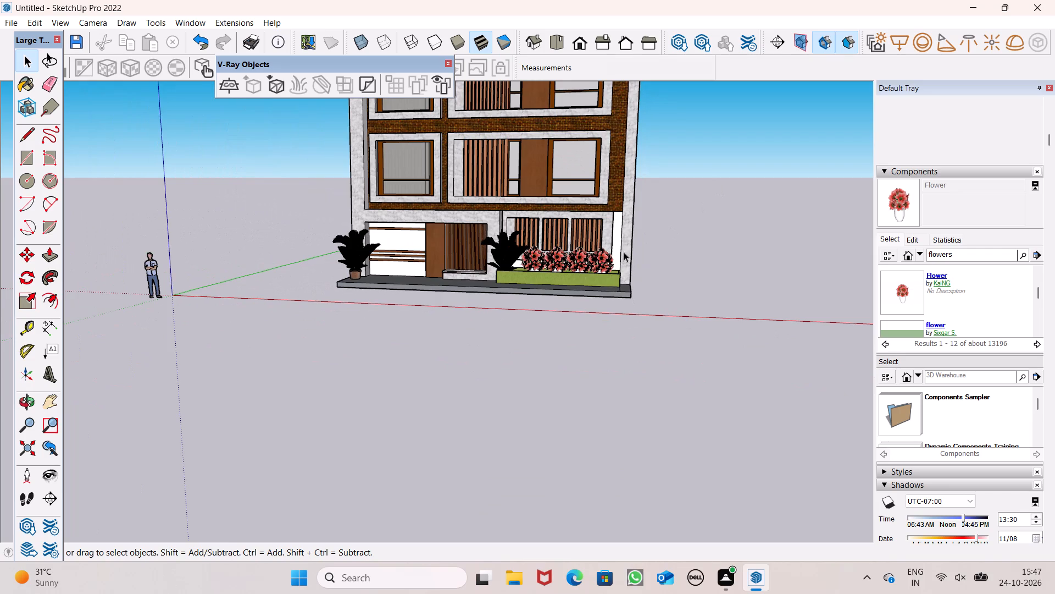
scroll(624, 252, "down", 5)
middle_click_drag(624, 252, 606, 300)
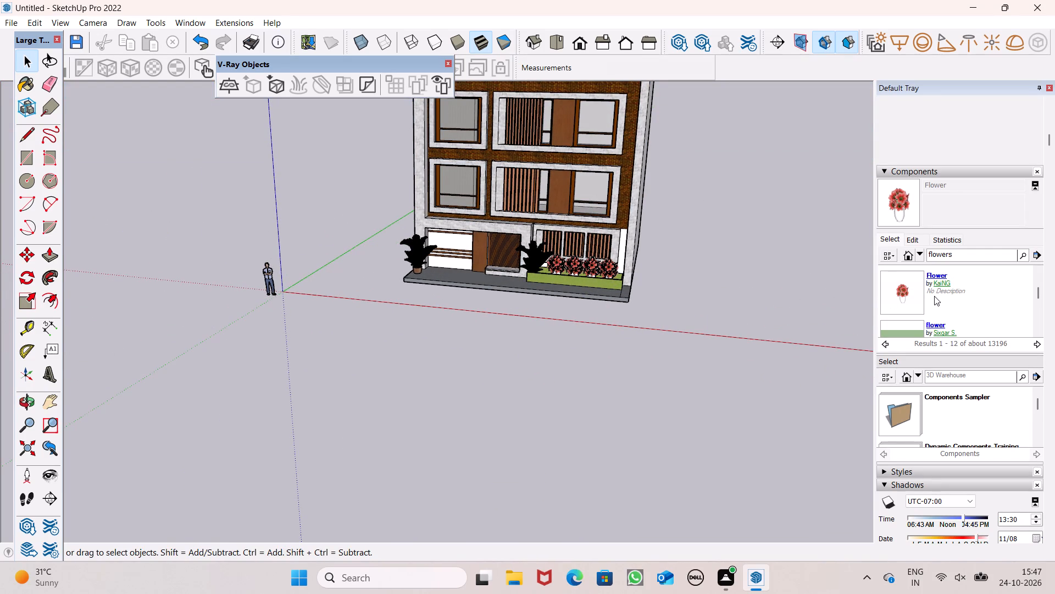
scroll(935, 296, "down", 3)
left_click(892, 295)
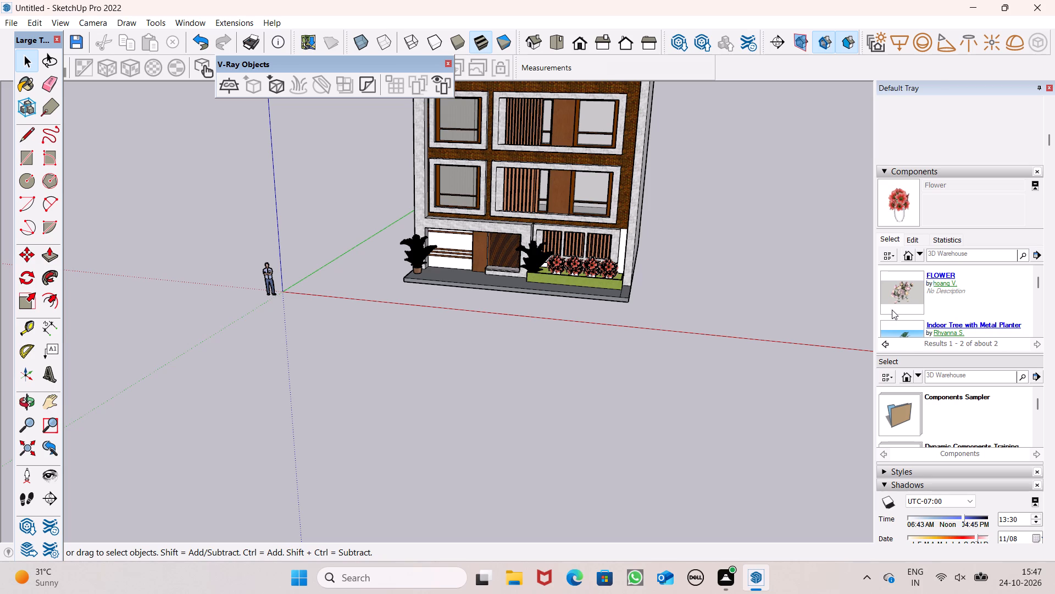
left_click(898, 296)
scroll(898, 296, "down", 1)
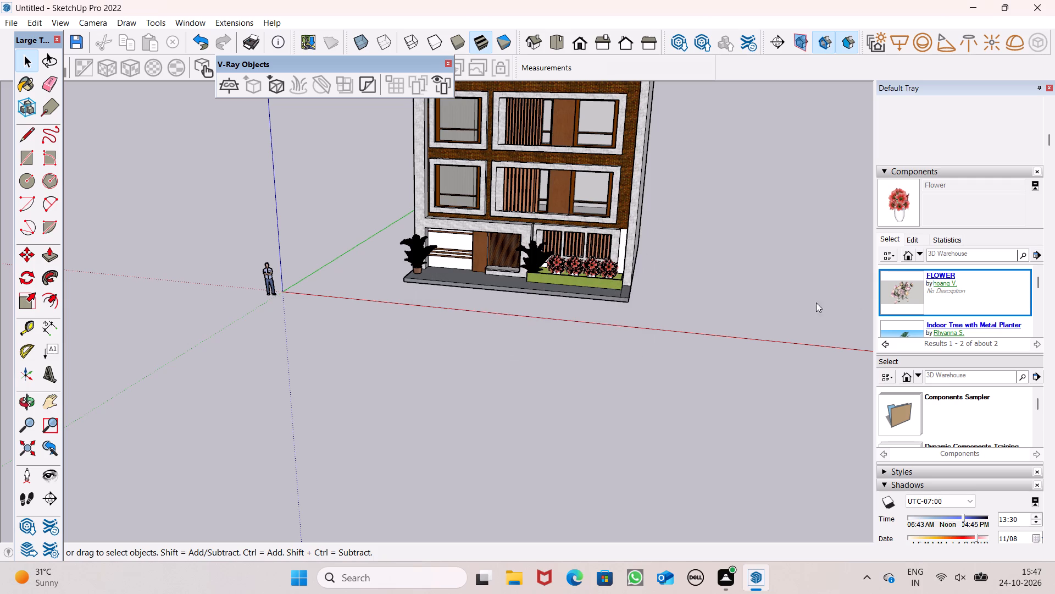
left_click(887, 289)
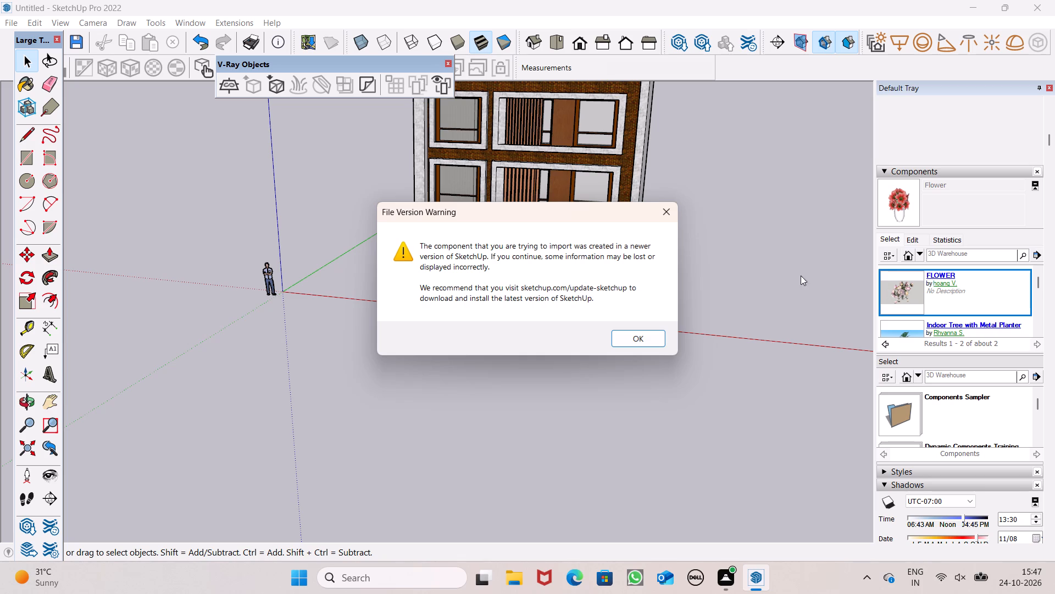
left_click(632, 346)
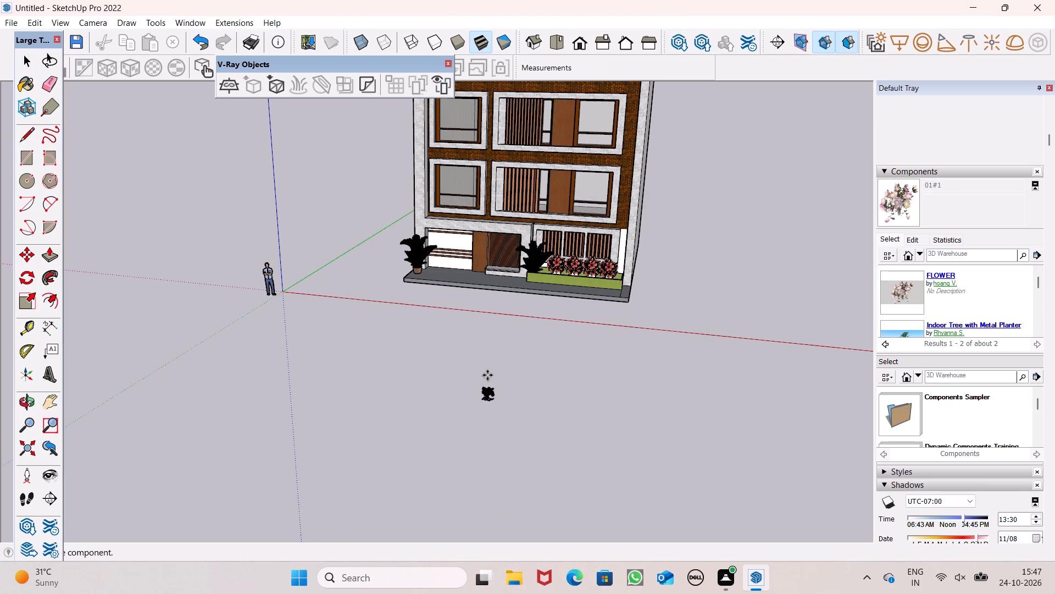
Place the imported flower bouquet on the marble ledge above the ground-floor slatted windows.
scroll(509, 346, "up", 7)
scroll(603, 288, "up", 10)
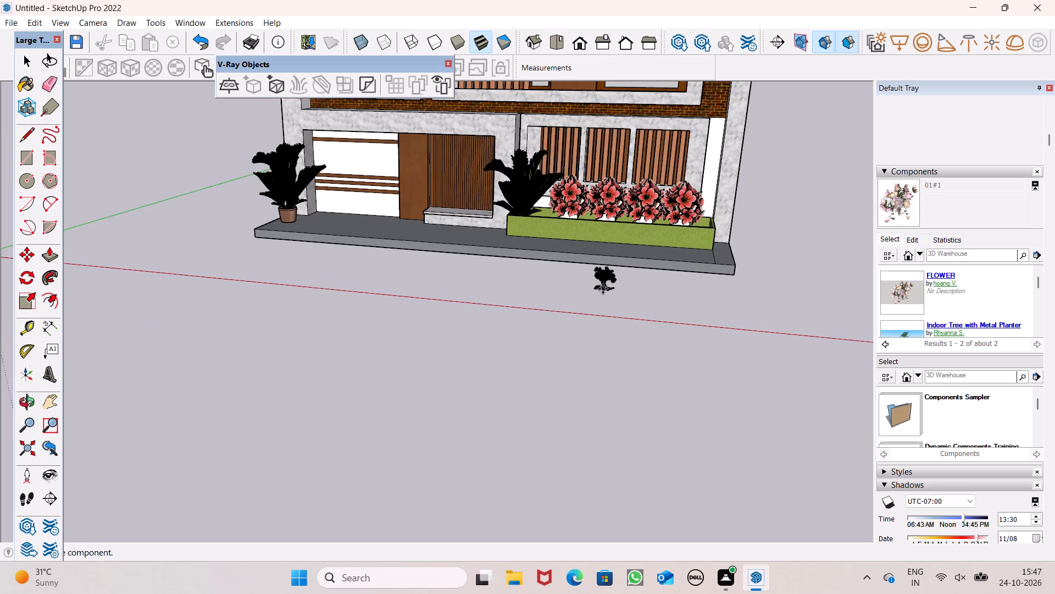
scroll(603, 289, "up", 20)
scroll(569, 306, "up", 7)
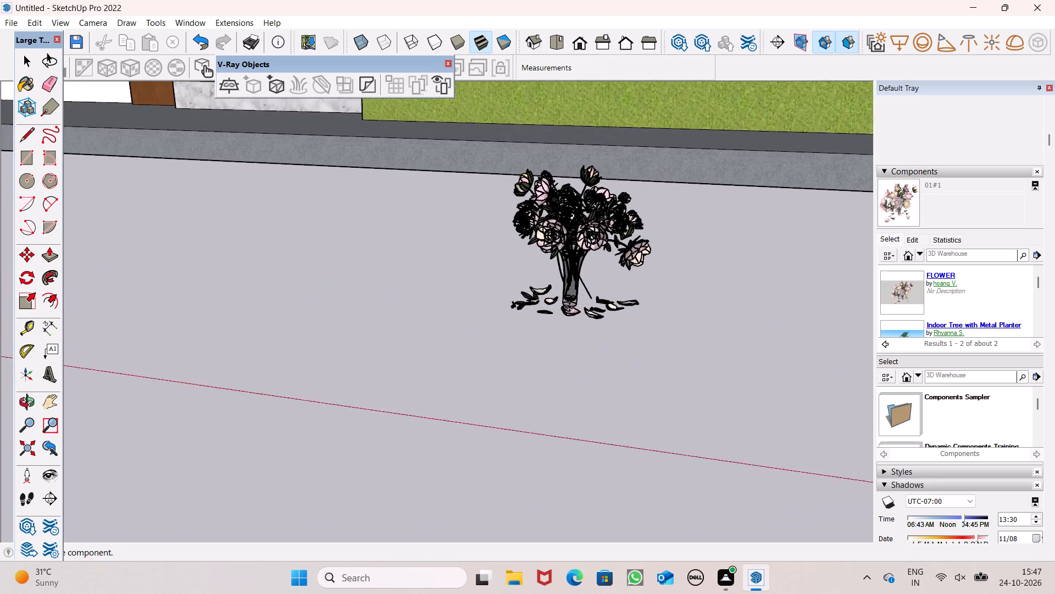
scroll(569, 307, "up", 8)
scroll(560, 319, "down", 3)
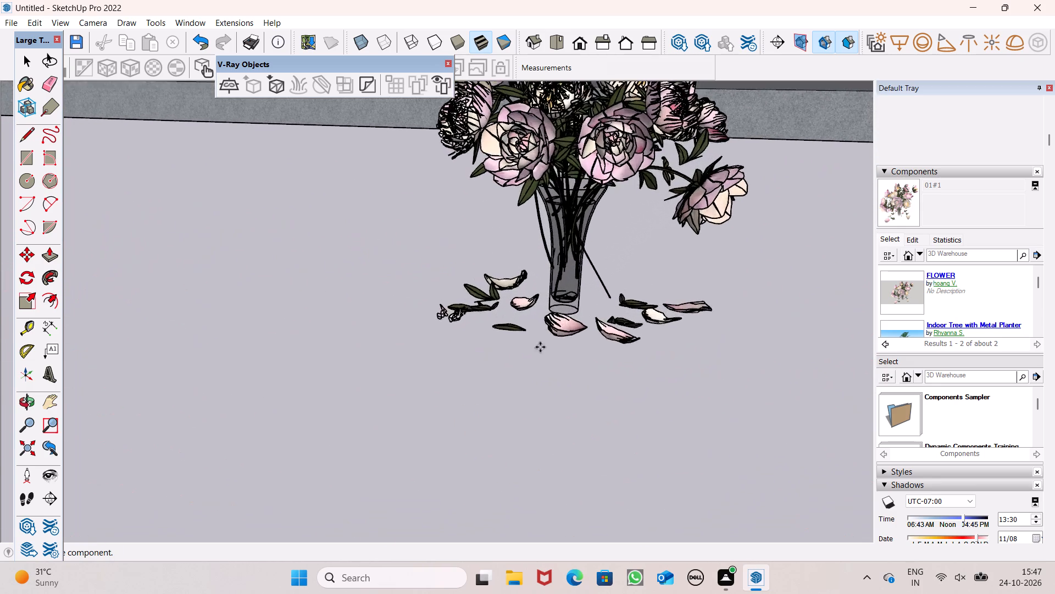
scroll(540, 347, "down", 4)
scroll(475, 483, "down", 19)
scroll(477, 453, "down", 3)
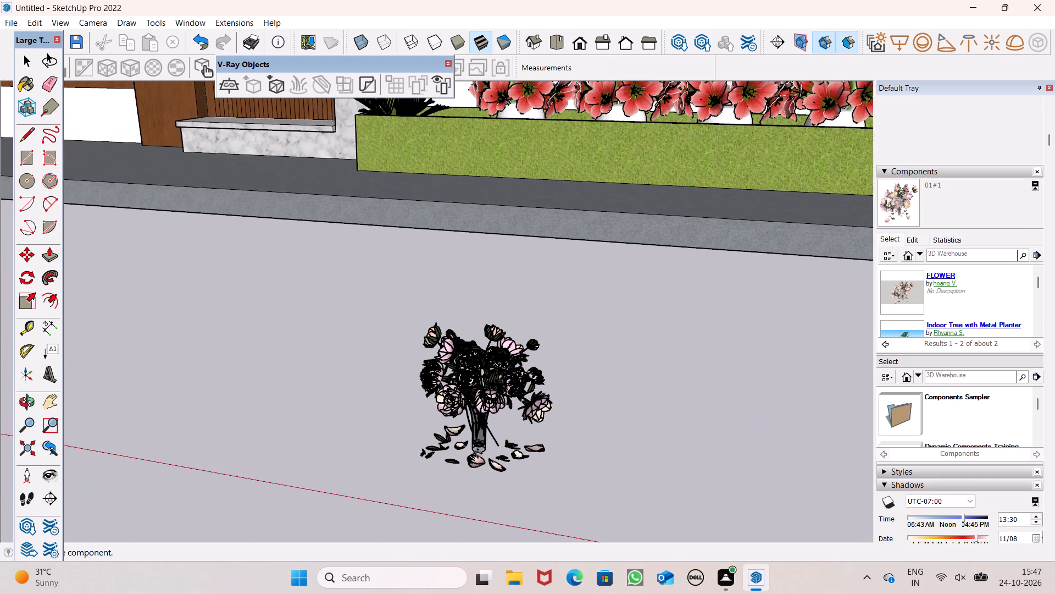
scroll(477, 453, "down", 17)
scroll(487, 447, "down", 14)
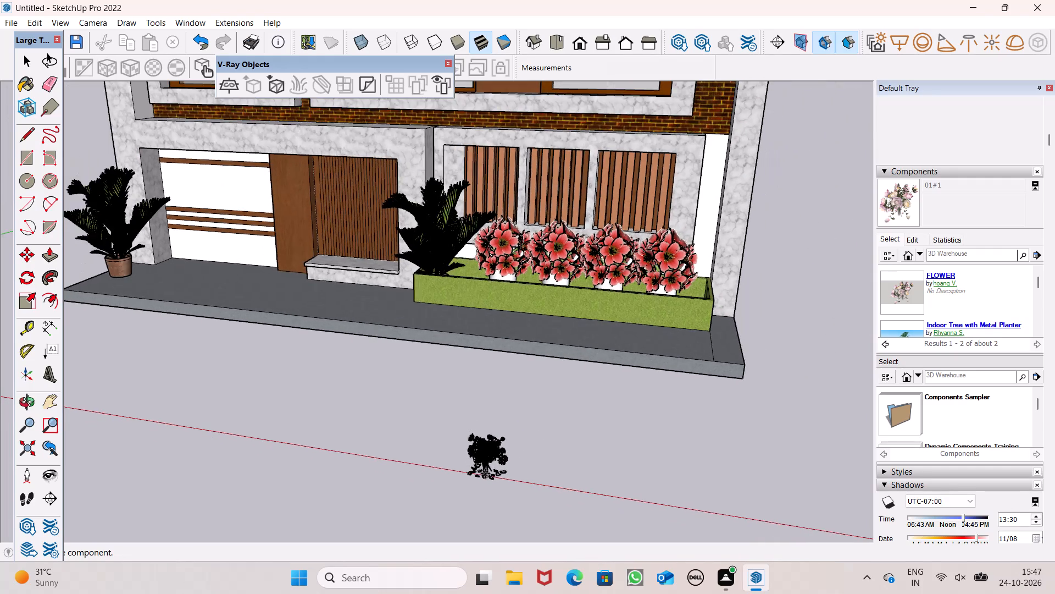
scroll(485, 467, "down", 15)
scroll(481, 480, "down", 15)
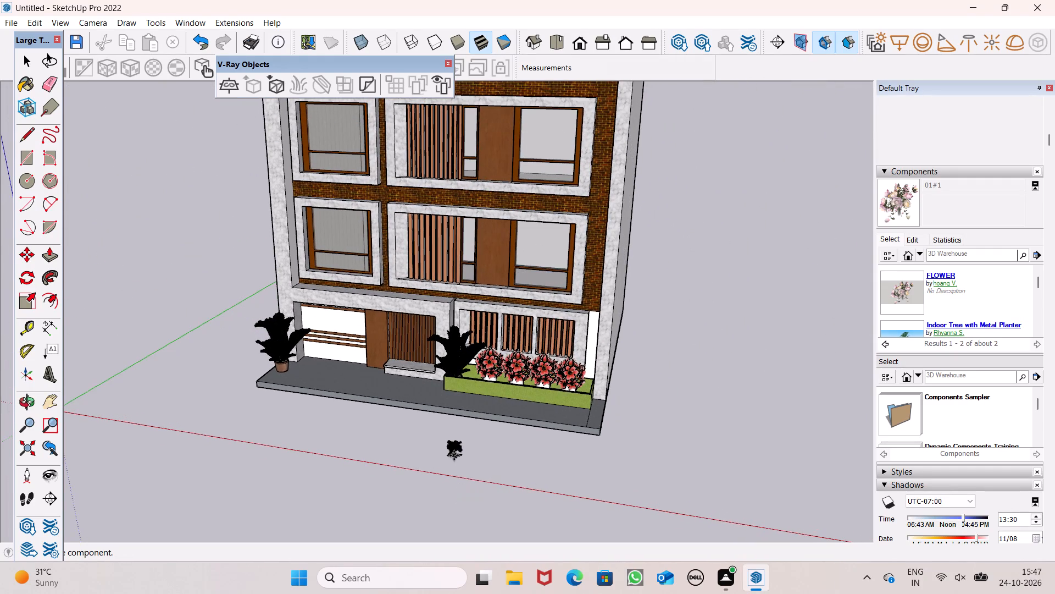
scroll(434, 397, "down", 3)
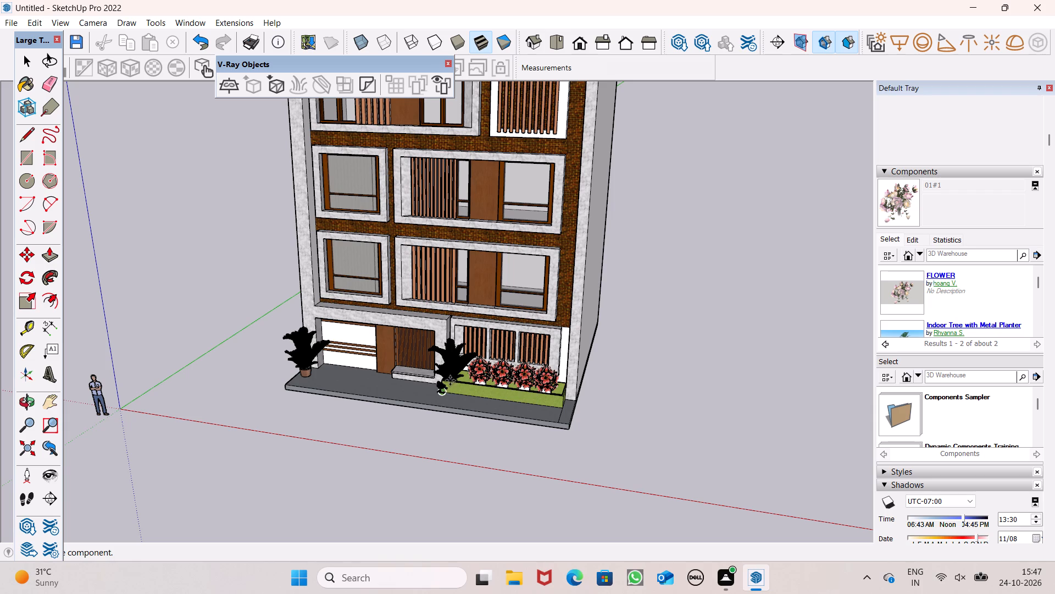
scroll(504, 285, "up", 5)
scroll(479, 344, "up", 2)
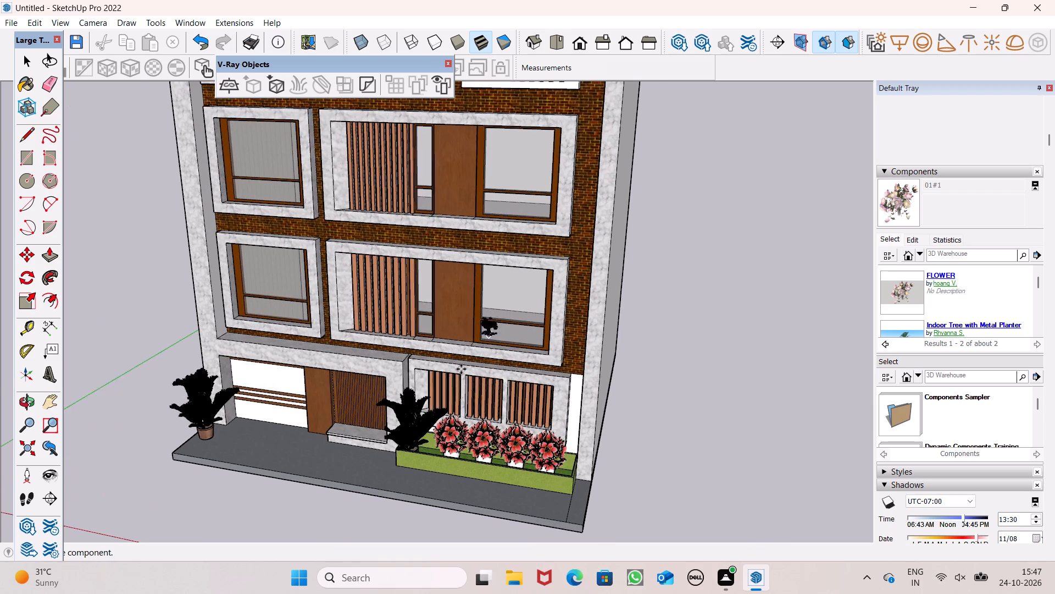
scroll(461, 369, "up", 20)
scroll(470, 353, "up", 2)
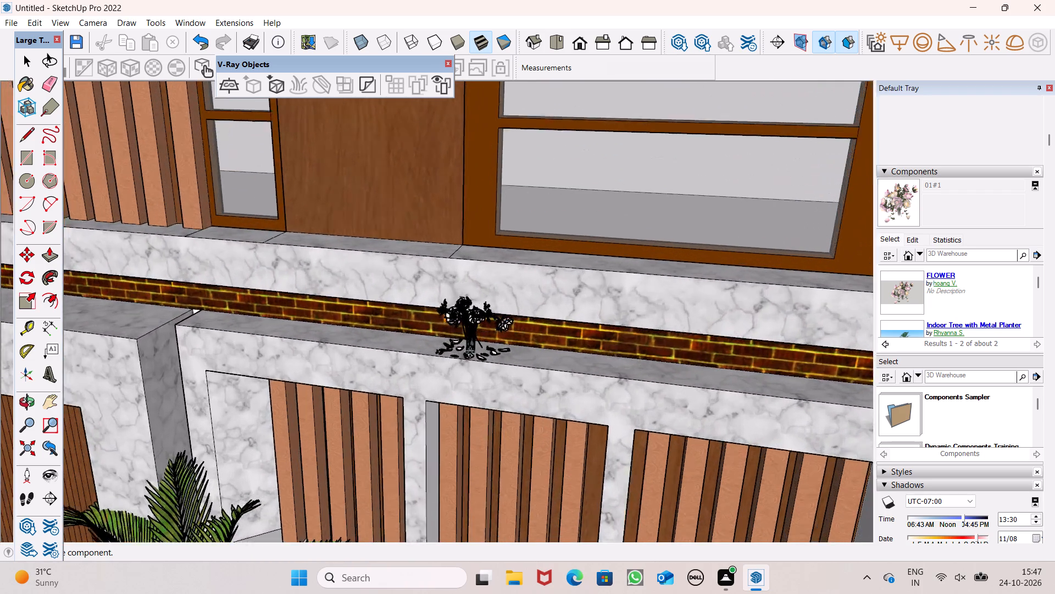
scroll(470, 352, "up", 4)
left_click(441, 363)
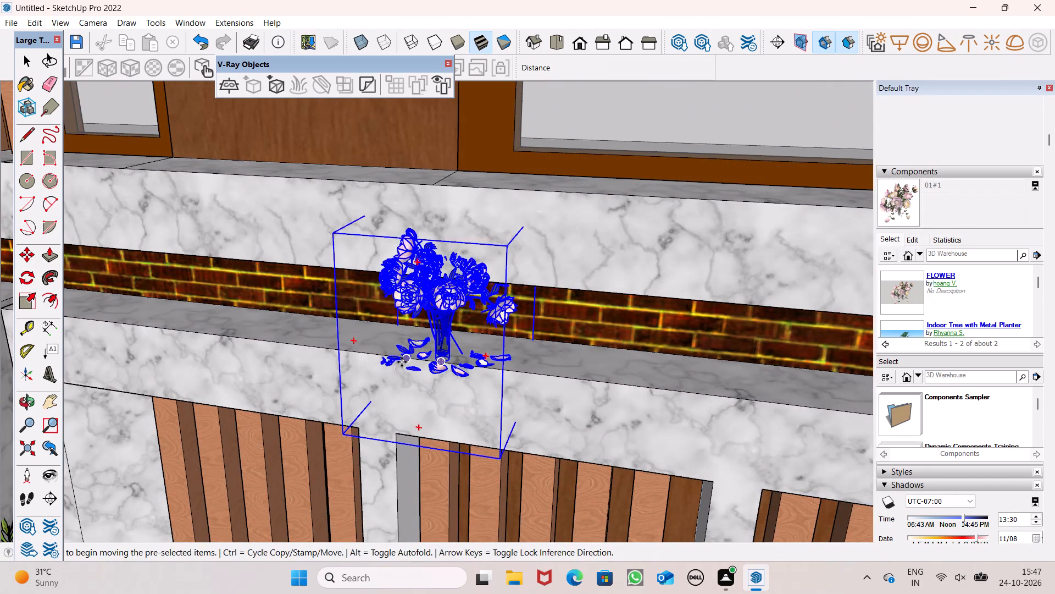
Move the flower bouquet up from the lower ledge to the marble sill in front of the large window above.
scroll(402, 362, "down", 2)
middle_click_drag(470, 393, 357, 447)
left_click_drag(487, 398, 491, 364)
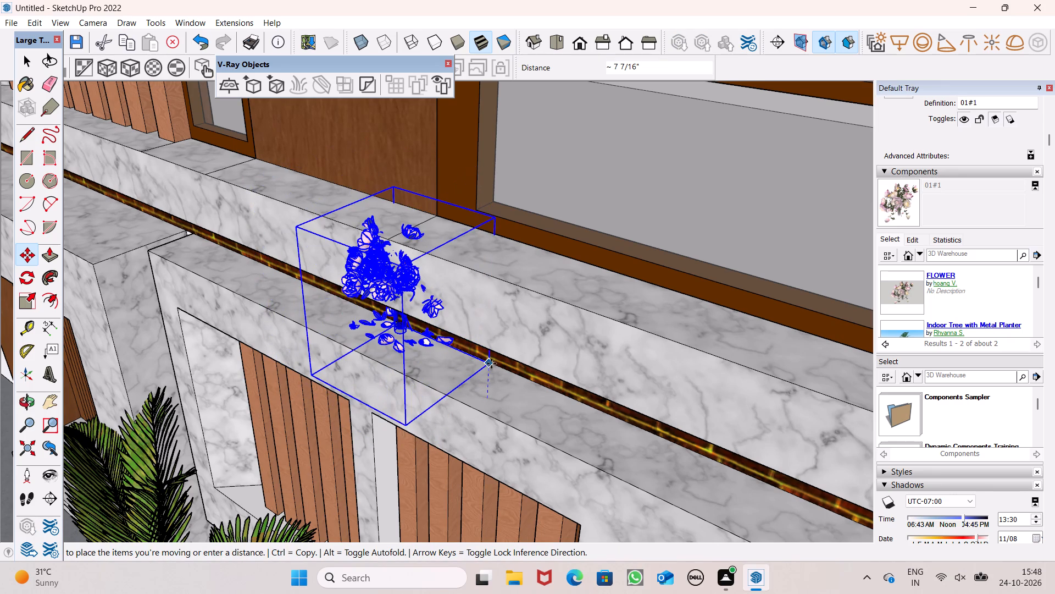
left_click_drag(491, 364, 495, 369)
middle_click_drag(470, 376, 650, 294)
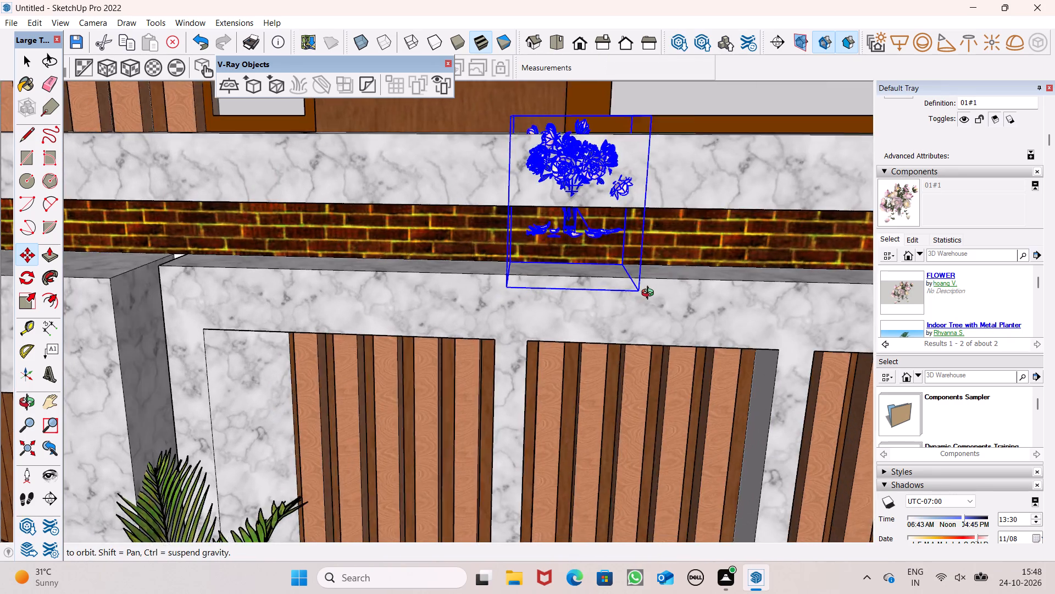
middle_click_drag(650, 294, 638, 331)
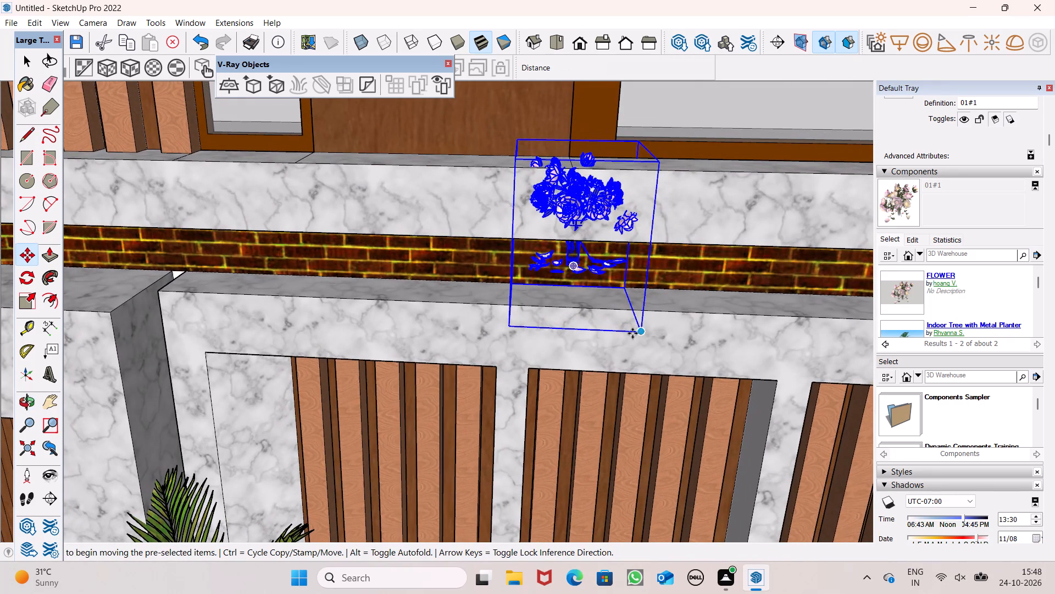
scroll(455, 328, "down", 2)
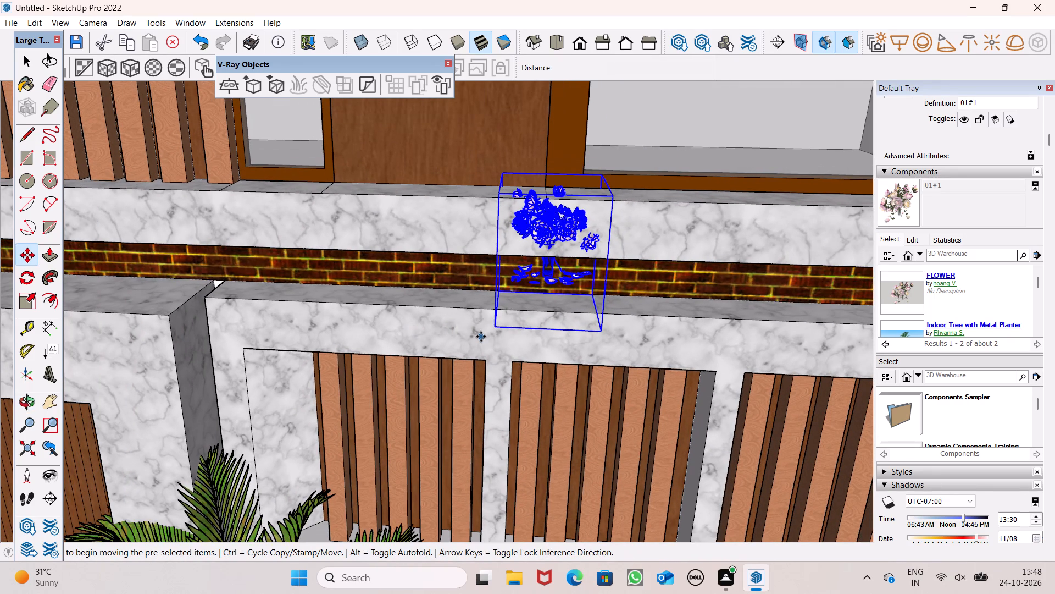
scroll(471, 344, "down", 3)
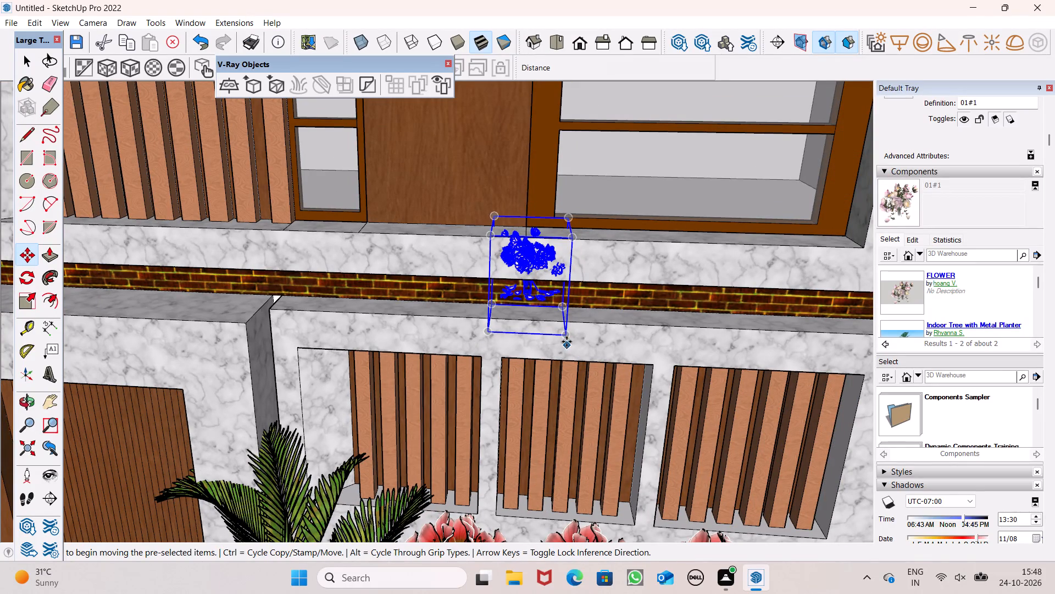
left_click_drag(567, 340, 581, 268)
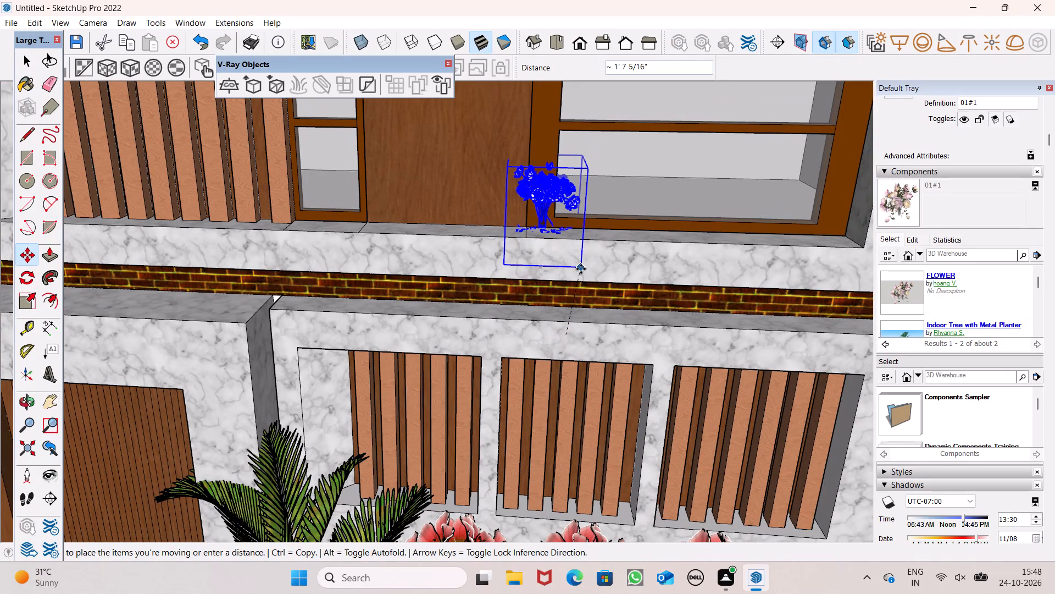
Move the flower bouquet about 1' 4" out from the window wall so that it stands over the marble sill.
middle_click_drag(580, 266, 335, 342)
scroll(430, 314, "up", 6)
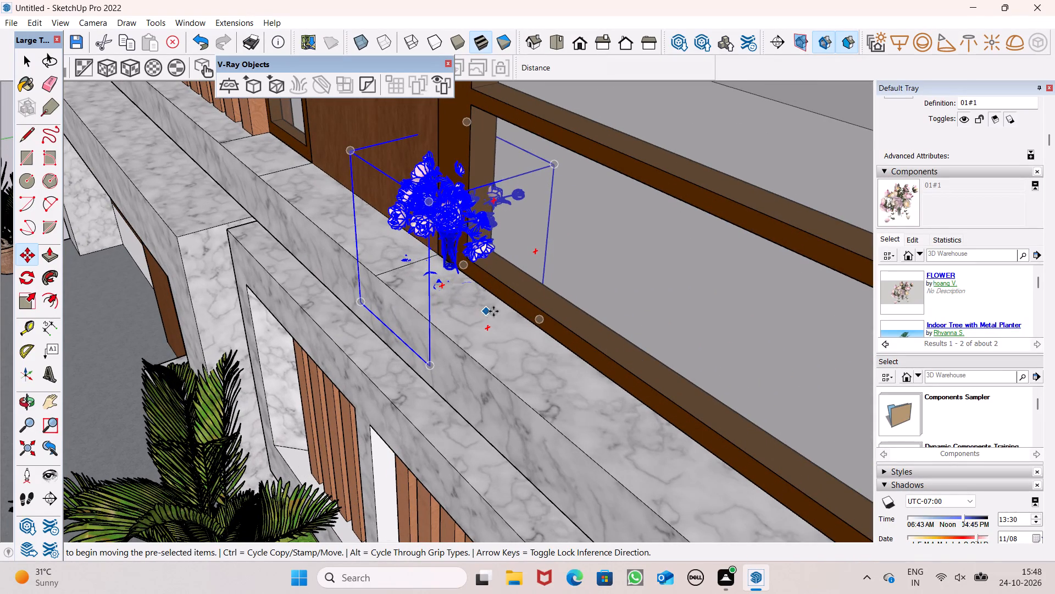
left_click_drag(537, 325, 481, 296)
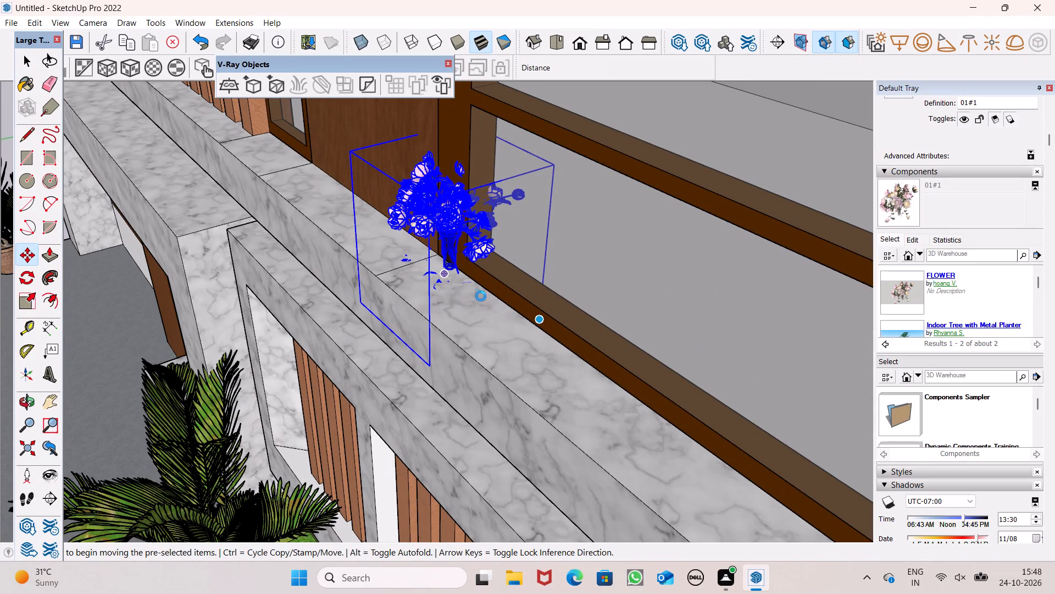
left_click_drag(481, 296, 448, 302)
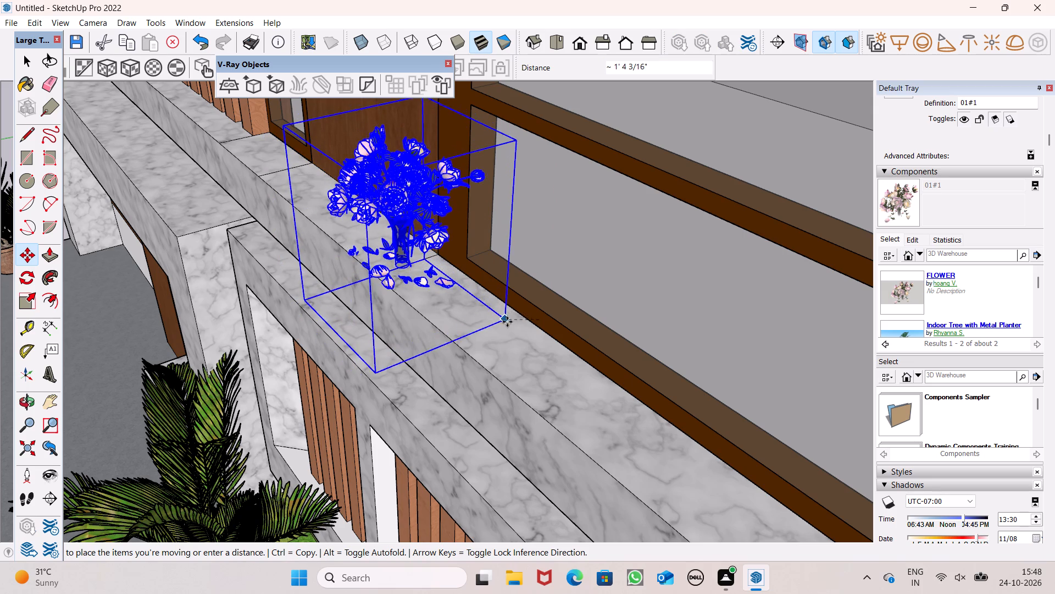
left_click(507, 322)
Move the flower bouquet about 1' 7 9/16" along the façade, past the wooden panel to the large window.
scroll(534, 311, "down", 11)
middle_click_drag(576, 373, 810, 325)
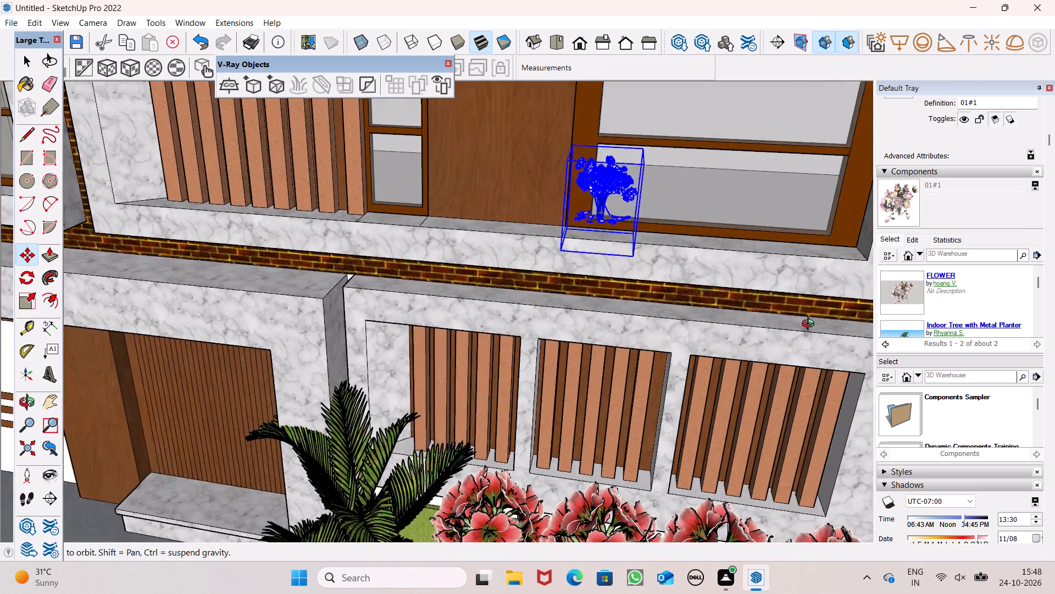
middle_click_drag(810, 325, 603, 270)
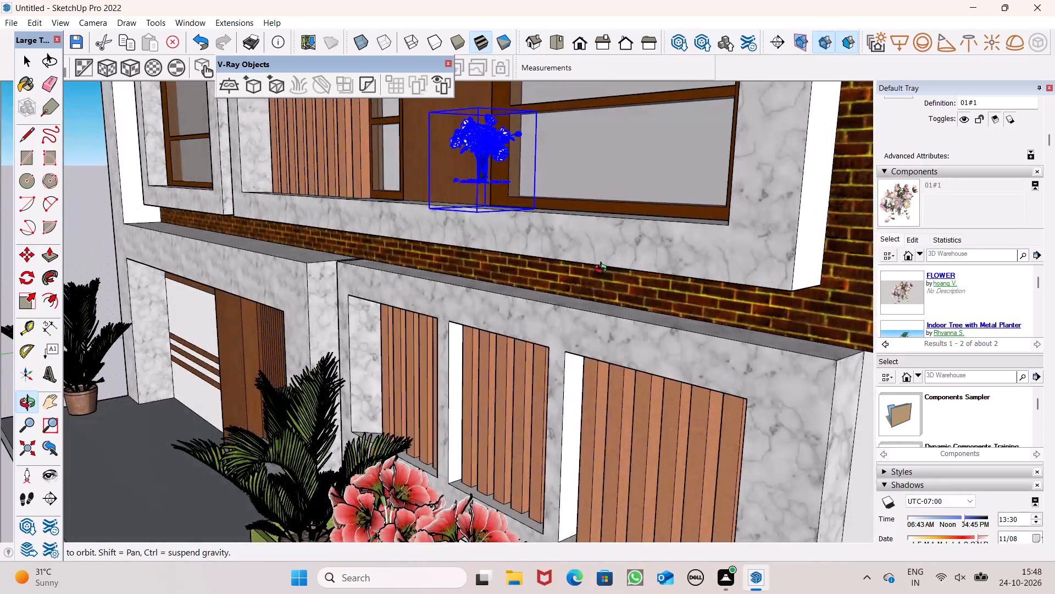
middle_click_drag(603, 270, 559, 301)
scroll(534, 292, "up", 5)
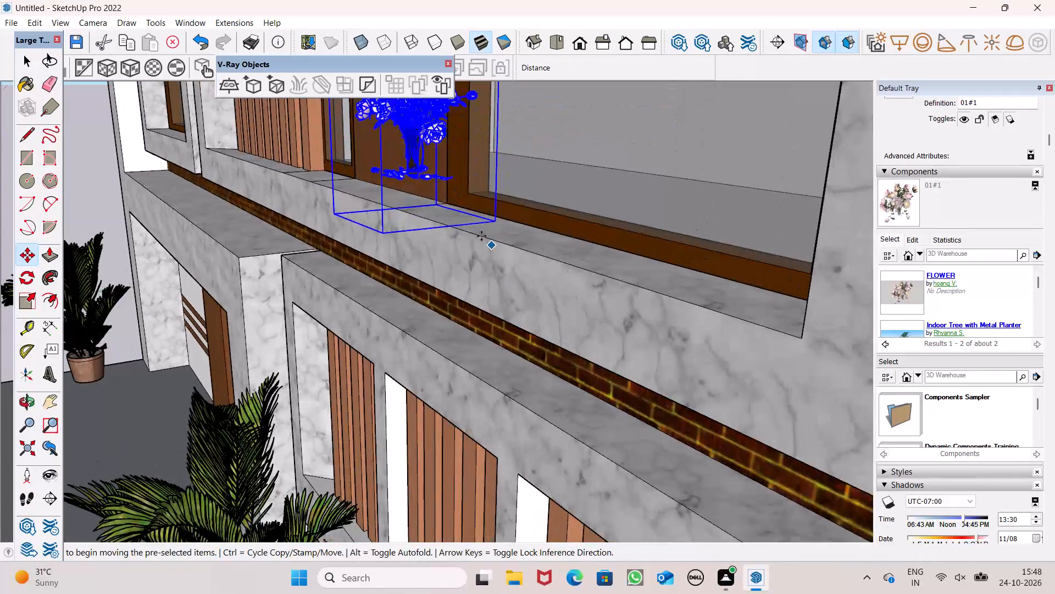
scroll(447, 212, "up", 1)
scroll(449, 280, "down", 6)
scroll(421, 228, "up", 8)
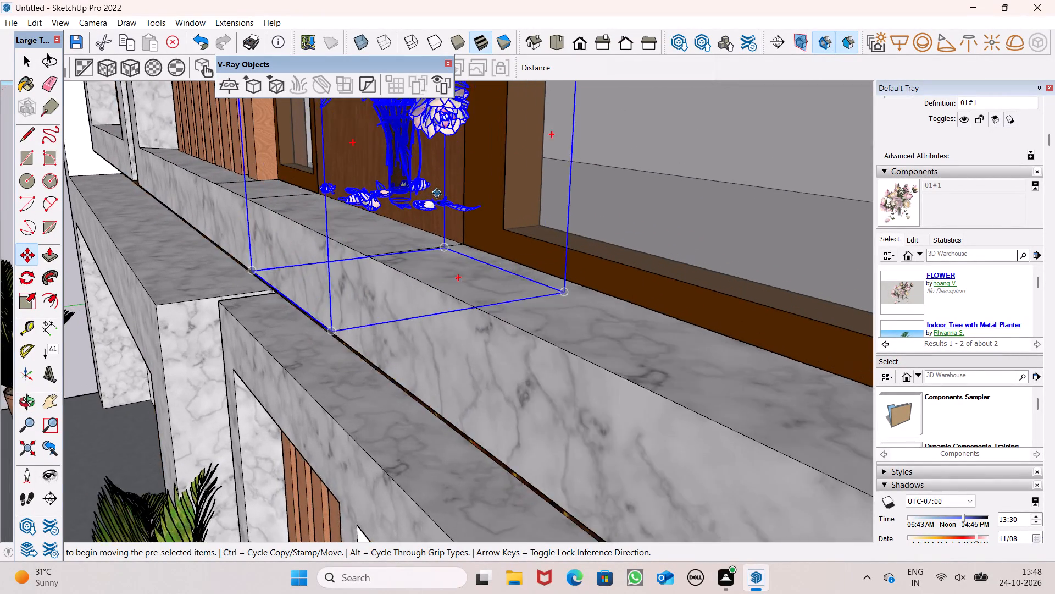
scroll(437, 194, "up", 2)
left_click_drag(374, 207, 394, 228)
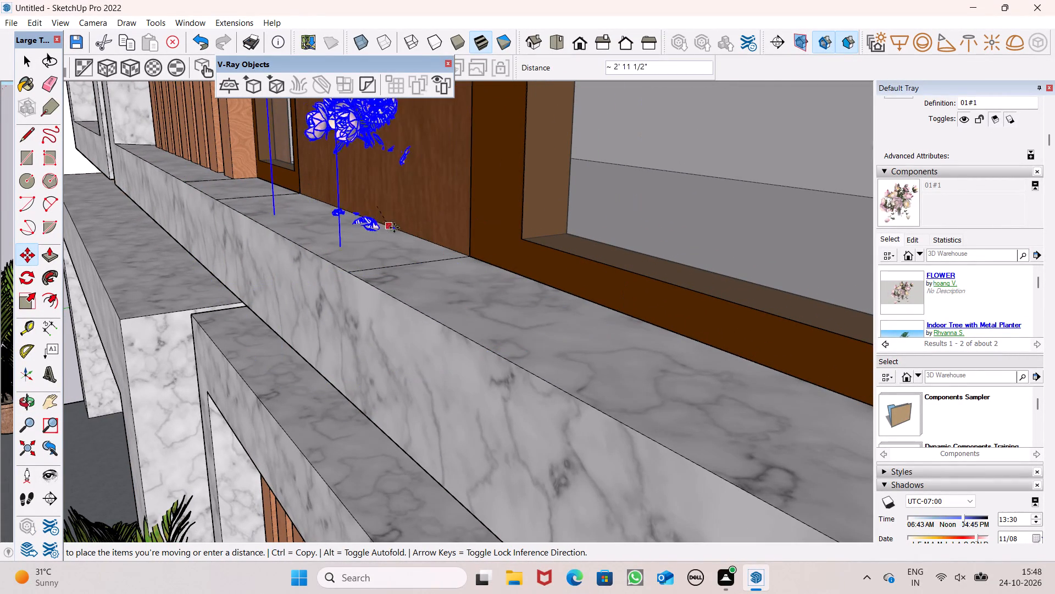
left_click_drag(394, 228, 446, 289)
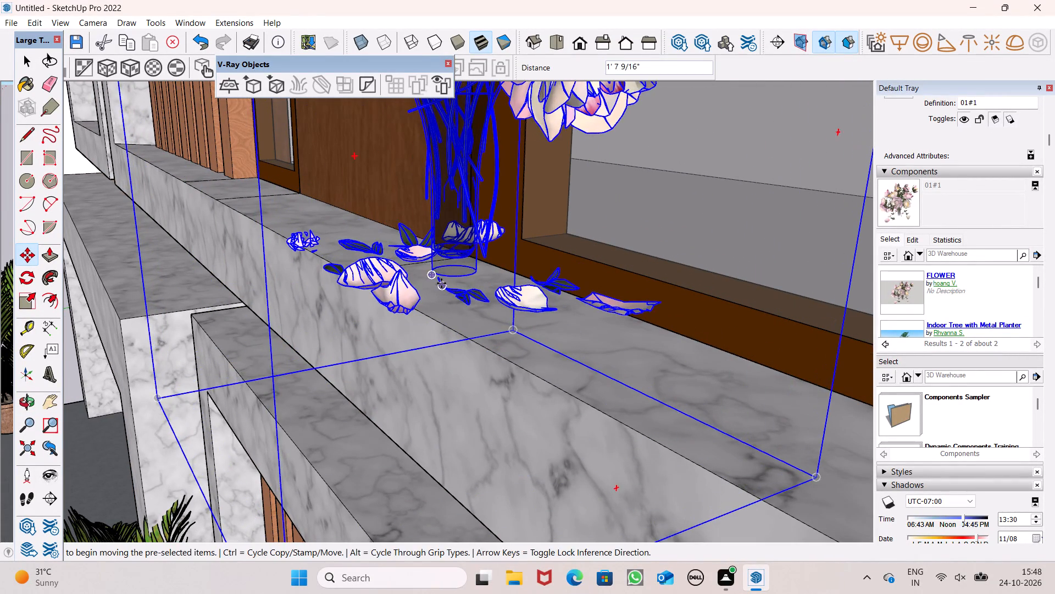
Move the overhanging flower bouquet about 1' 4" back onto the marble sill in front of the large window.
scroll(441, 283, "down", 20)
middle_click_drag(441, 303, 545, 364)
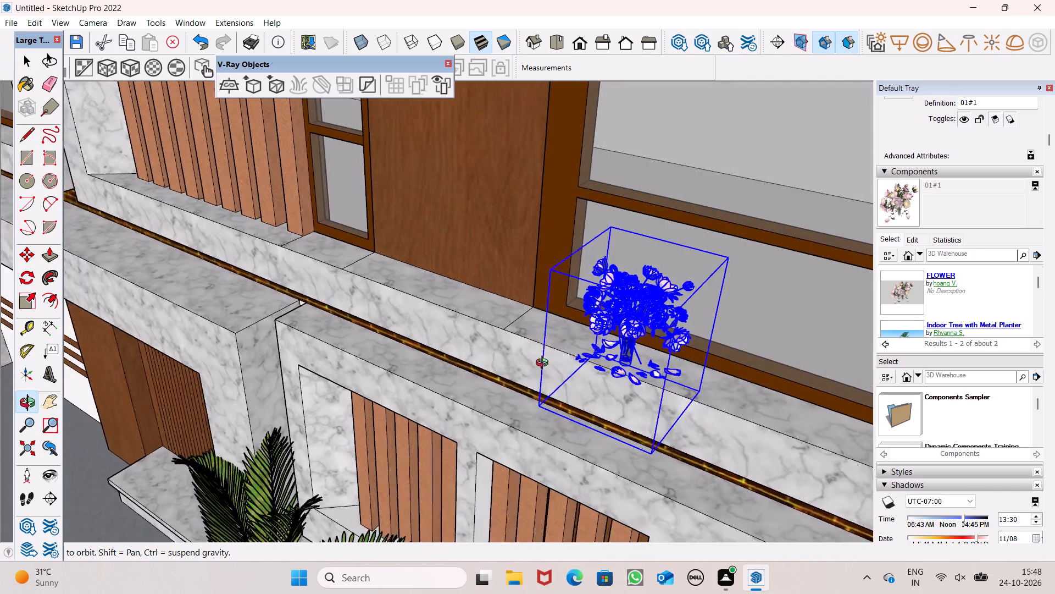
middle_click_drag(545, 364, 342, 329)
scroll(347, 331, "up", 4)
middle_click_drag(379, 320, 627, 269)
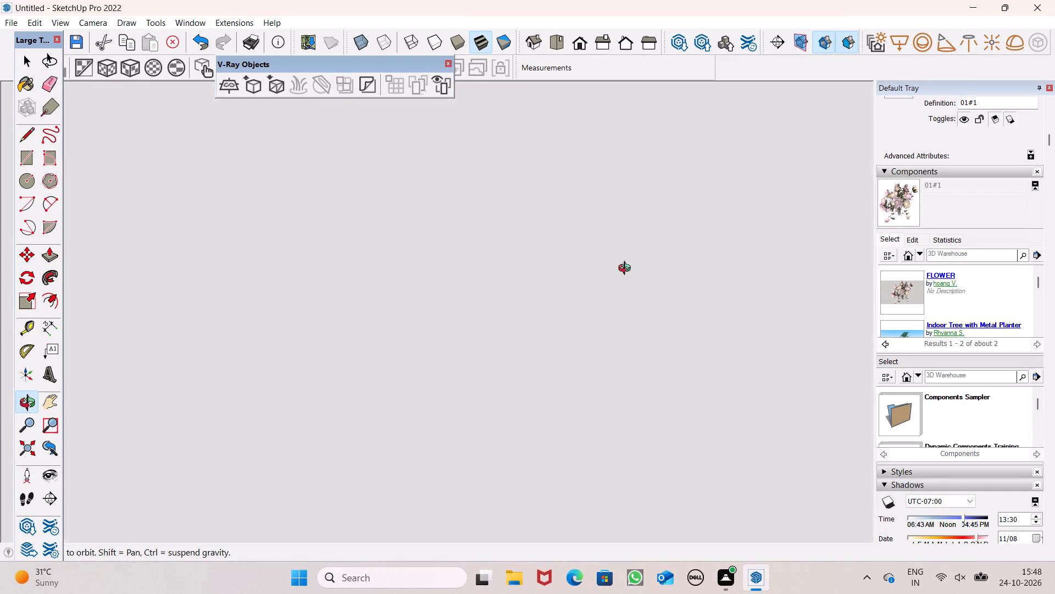
middle_click_drag(627, 269, 886, 273)
scroll(741, 276, "down", 5)
scroll(736, 326, "down", 11)
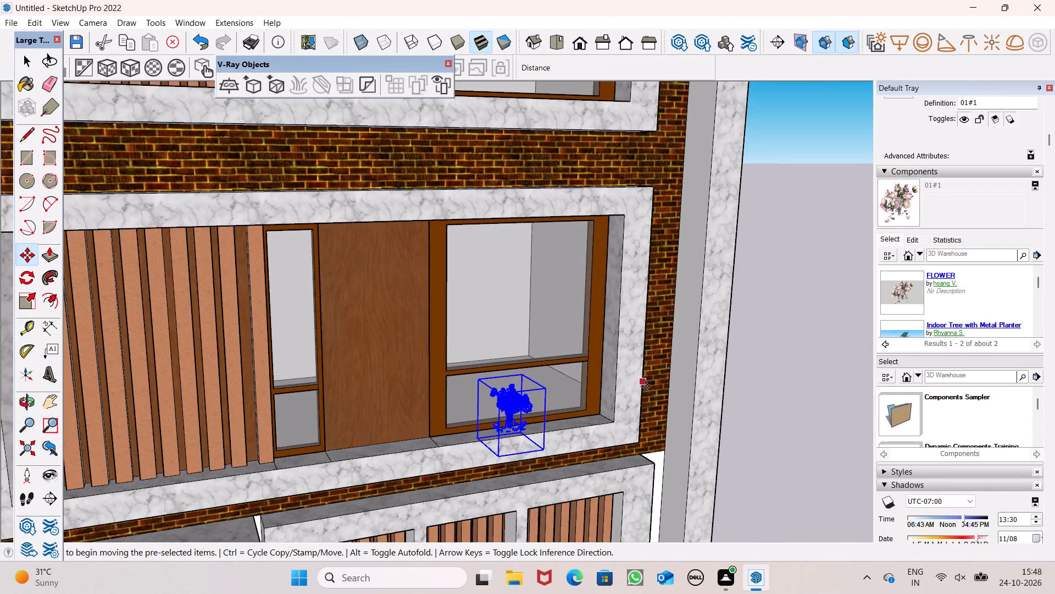
middle_click_drag(646, 387, 595, 369)
scroll(517, 418, "up", 6)
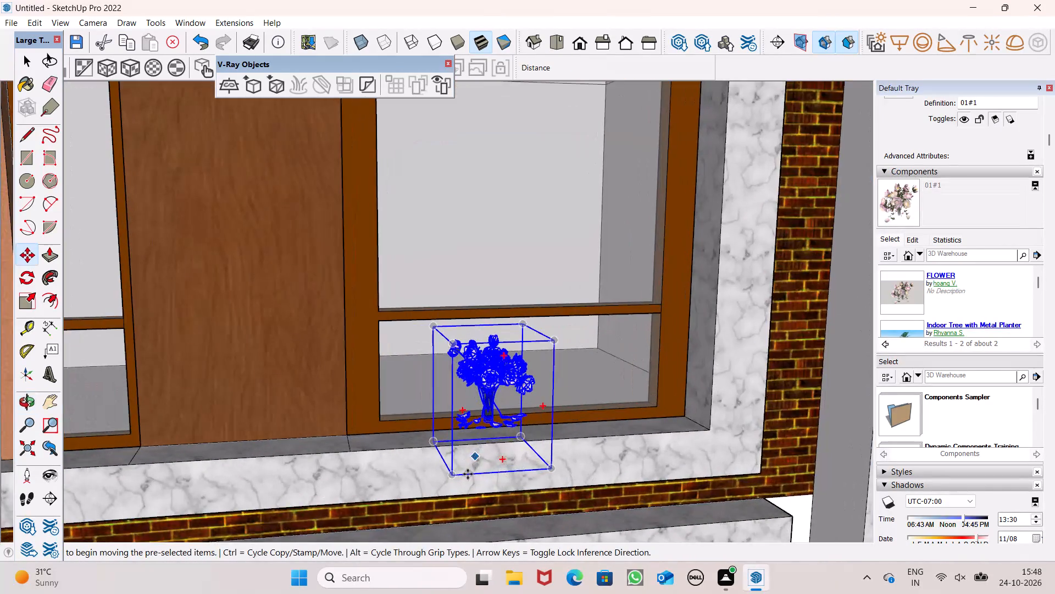
scroll(464, 482, "up", 7)
middle_click_drag(475, 466, 873, 537)
scroll(635, 373, "up", 3)
scroll(482, 298, "down", 2)
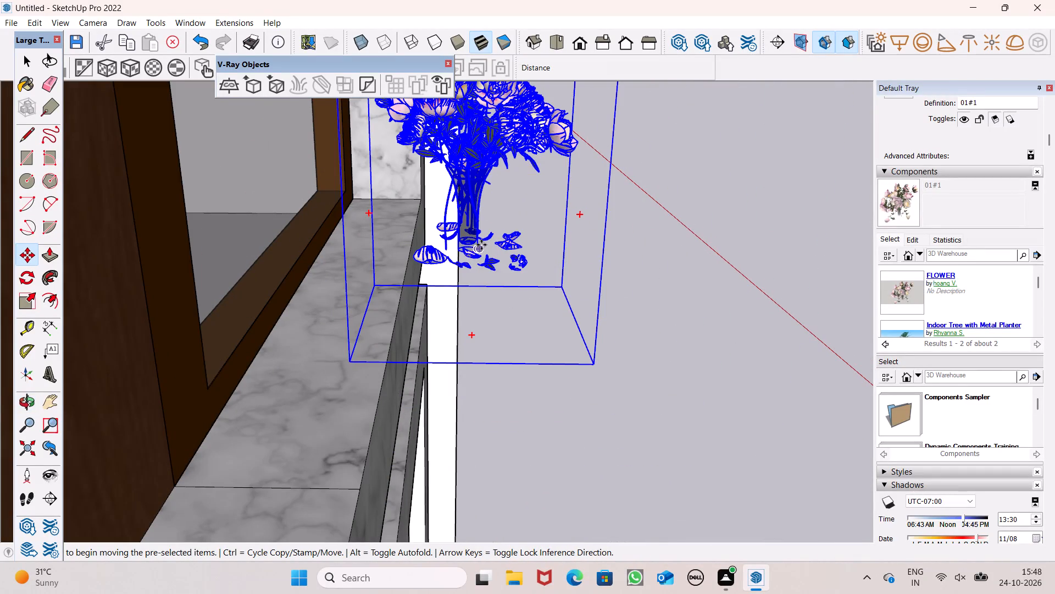
left_click_drag(482, 244, 362, 334)
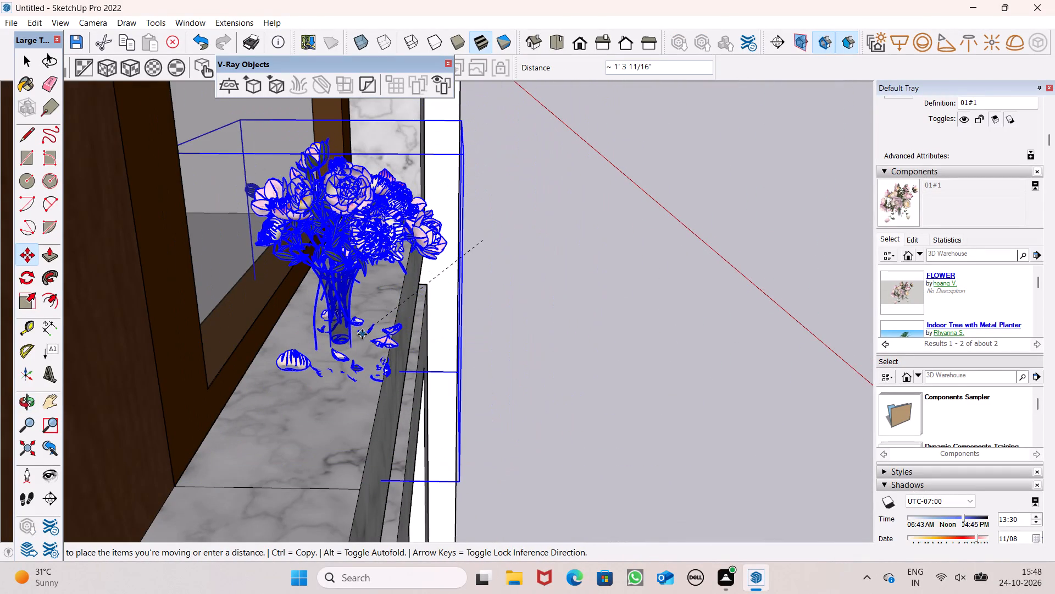
left_click_drag(362, 334, 362, 335)
Copy the flower bouquet about 1' 4 5/8" along the marble sill towards the building's outer corner.
scroll(399, 337, "down", 2)
middle_click_drag(501, 380, 306, 426)
scroll(535, 353, "down", 5)
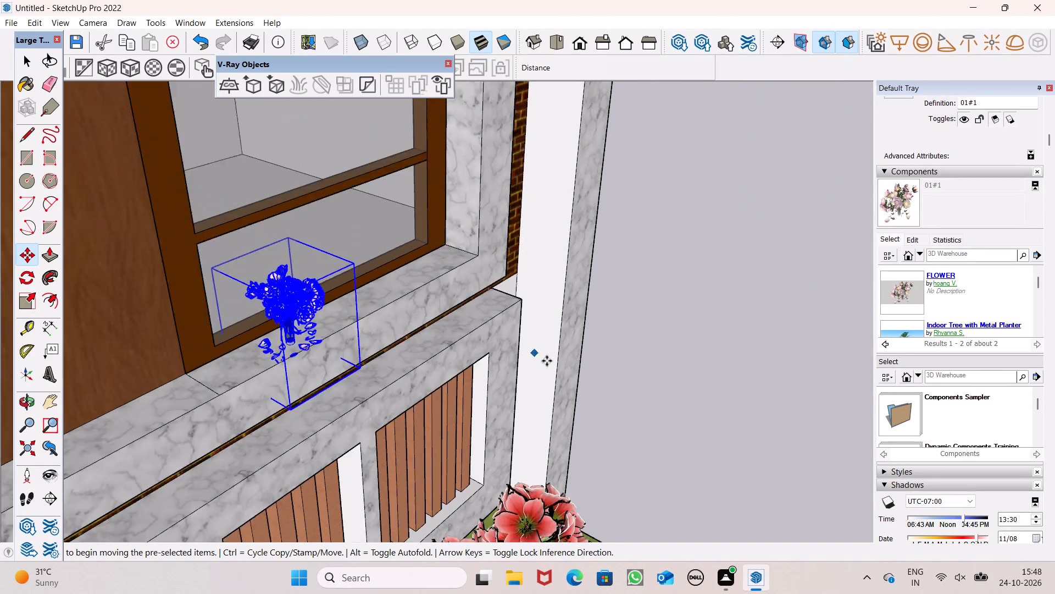
middle_click_drag(615, 389, 147, 420)
middle_click_drag(311, 327, 388, 357)
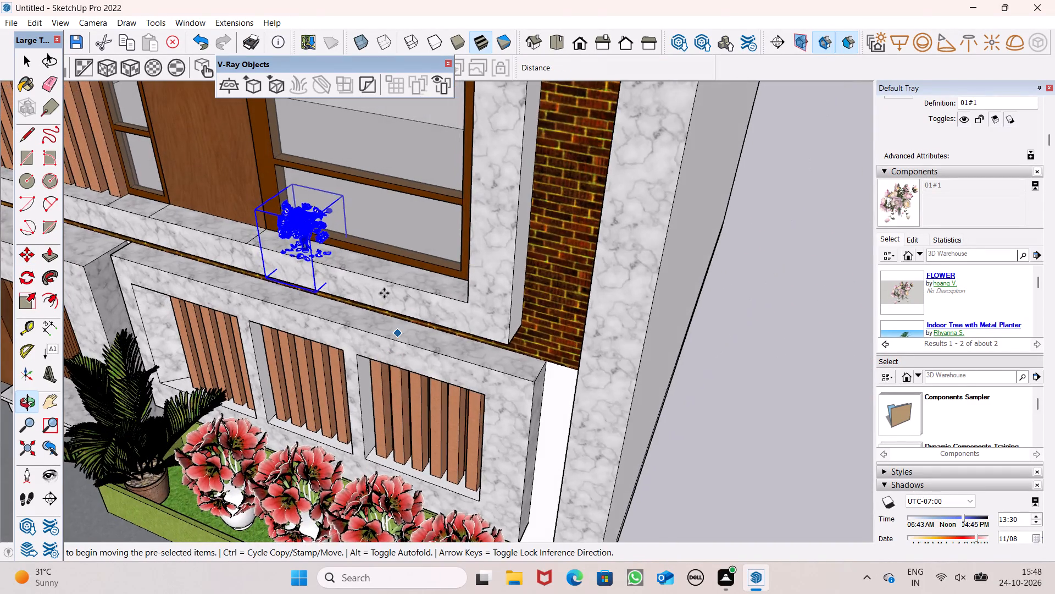
scroll(374, 285, "up", 6)
scroll(316, 260, "up", 12)
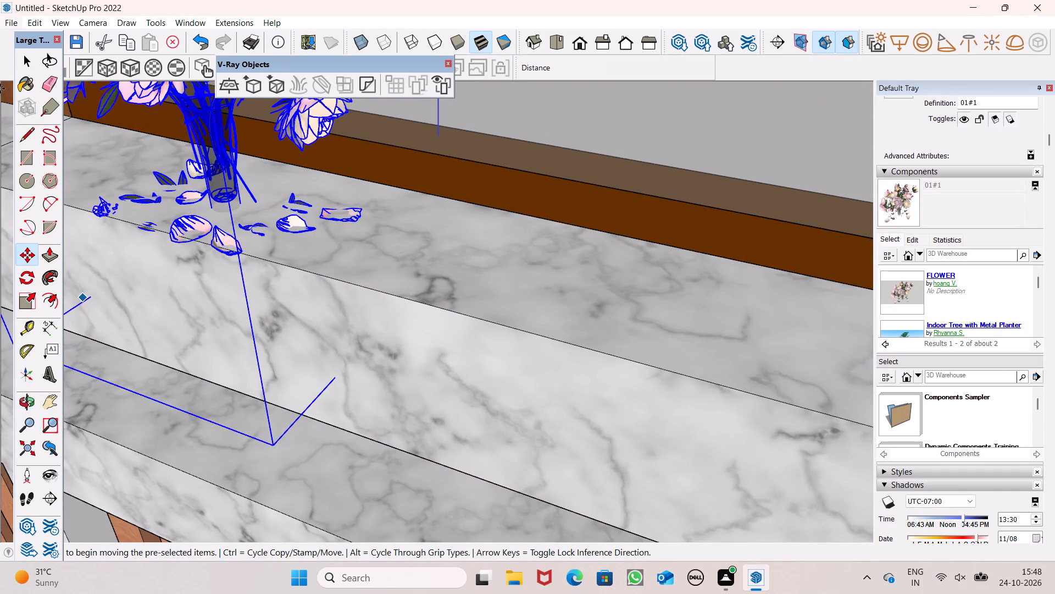
left_click_drag(227, 213, 390, 249)
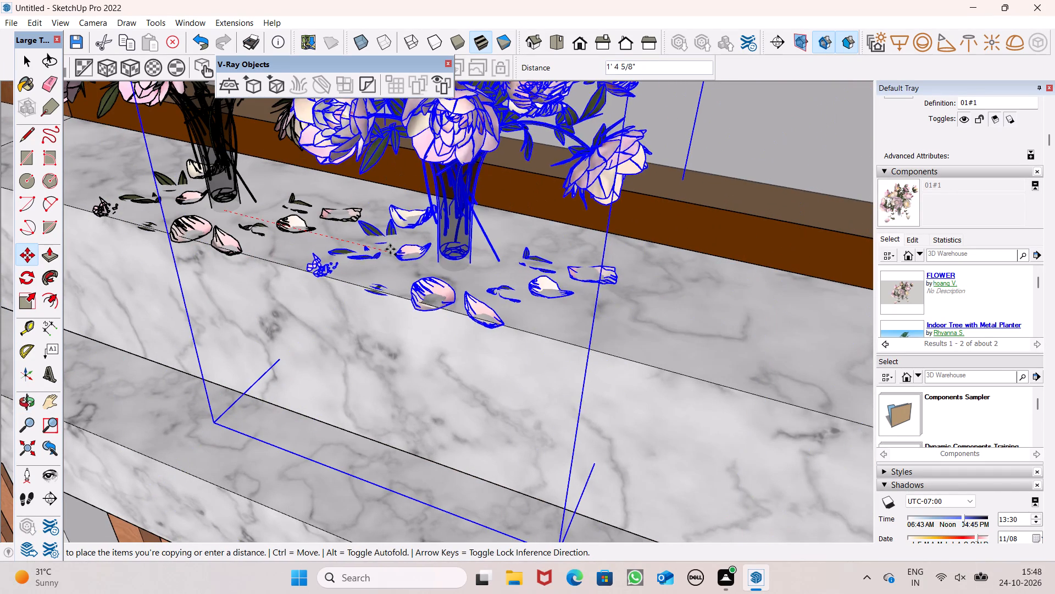
left_click_drag(390, 249, 389, 249)
Copy the second bouquet further along the sill towards the building's outer corner to place a third bouquet.
scroll(360, 250, "down", 5)
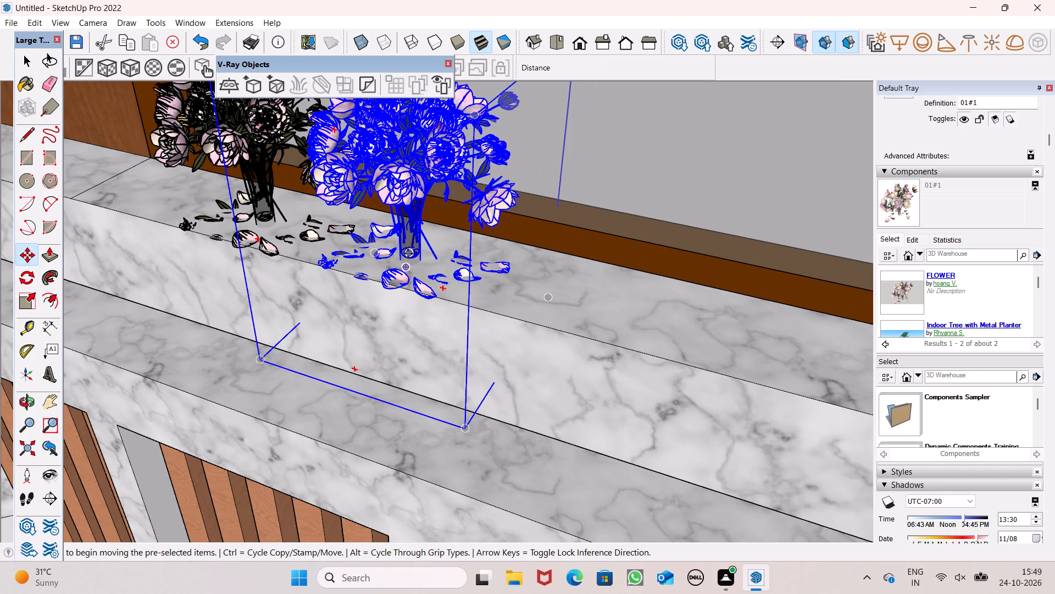
left_click_drag(409, 265, 504, 283)
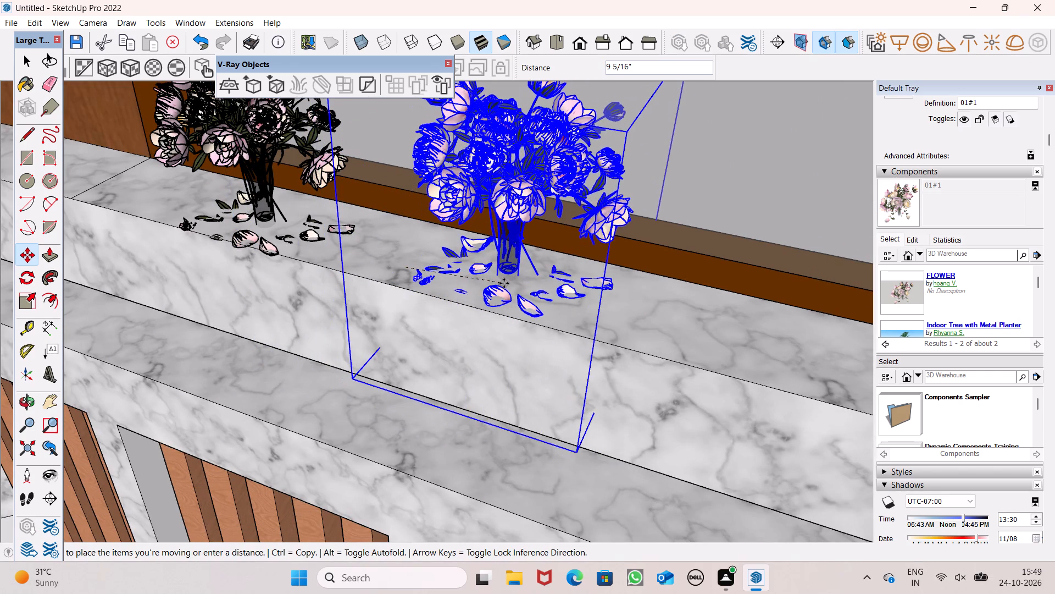
left_click_drag(504, 283, 513, 289)
Copy the third bouquet further along the marble sill in the same direction to place a fourth bouquet.
scroll(503, 270, "down", 6)
scroll(327, 273, "down", 1)
scroll(454, 322, "up", 5)
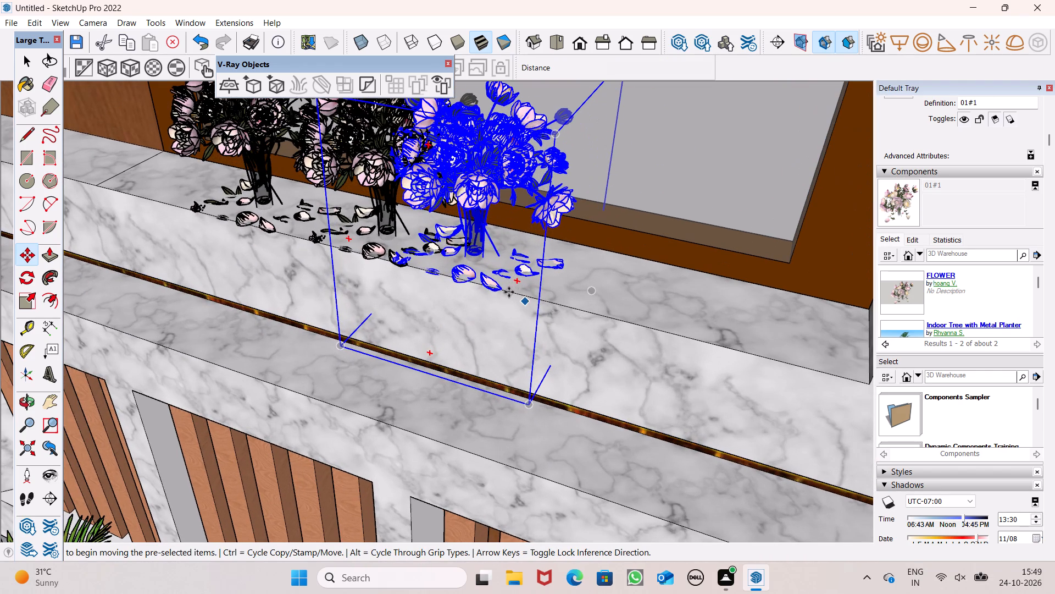
left_click_drag(474, 267, 529, 284)
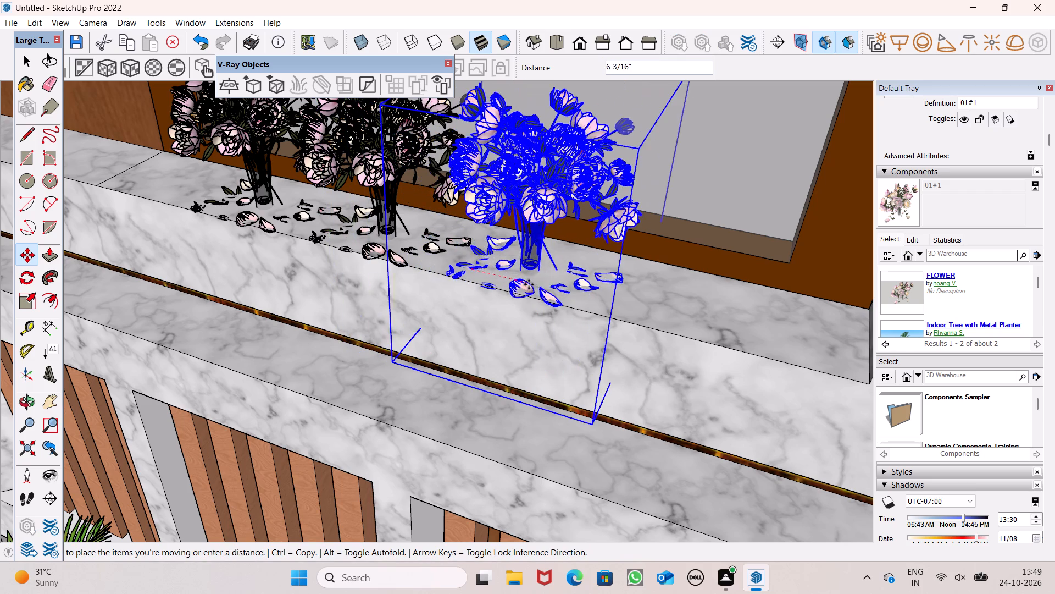
left_click_drag(529, 284, 587, 294)
Copy the fourth bouquet about 1' along the marble sill towards the outer end to place a fifth bouquet.
scroll(361, 244, "down", 7)
scroll(464, 240, "up", 5)
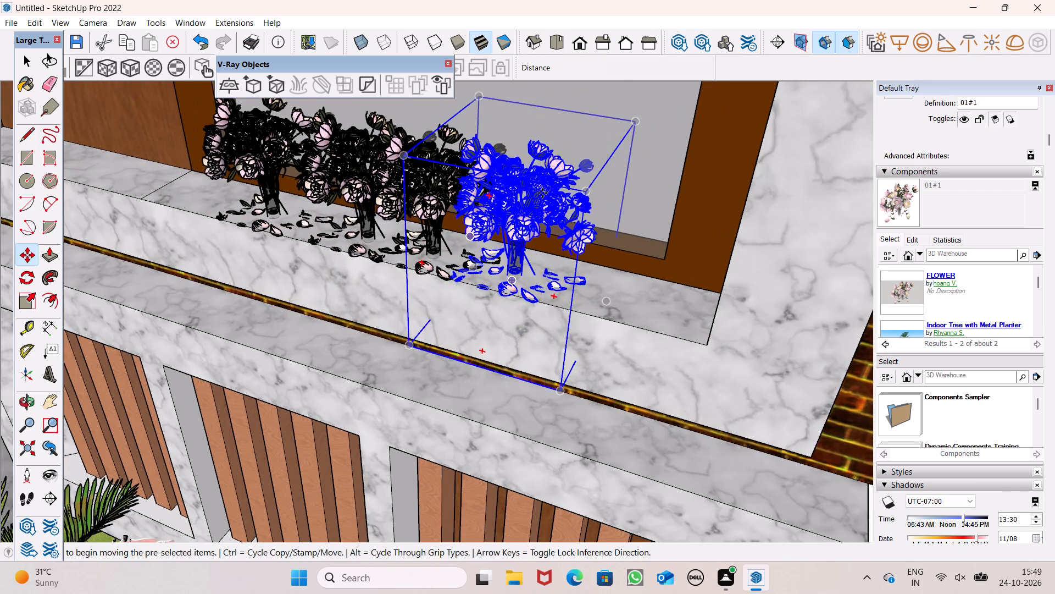
scroll(480, 208, "up", 2)
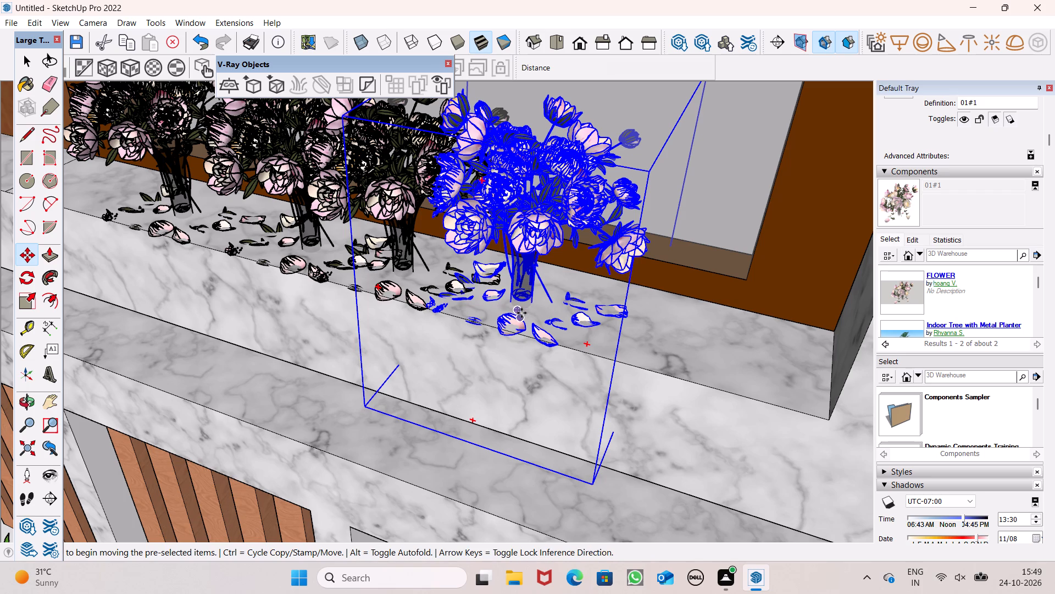
left_click_drag(521, 313, 665, 353)
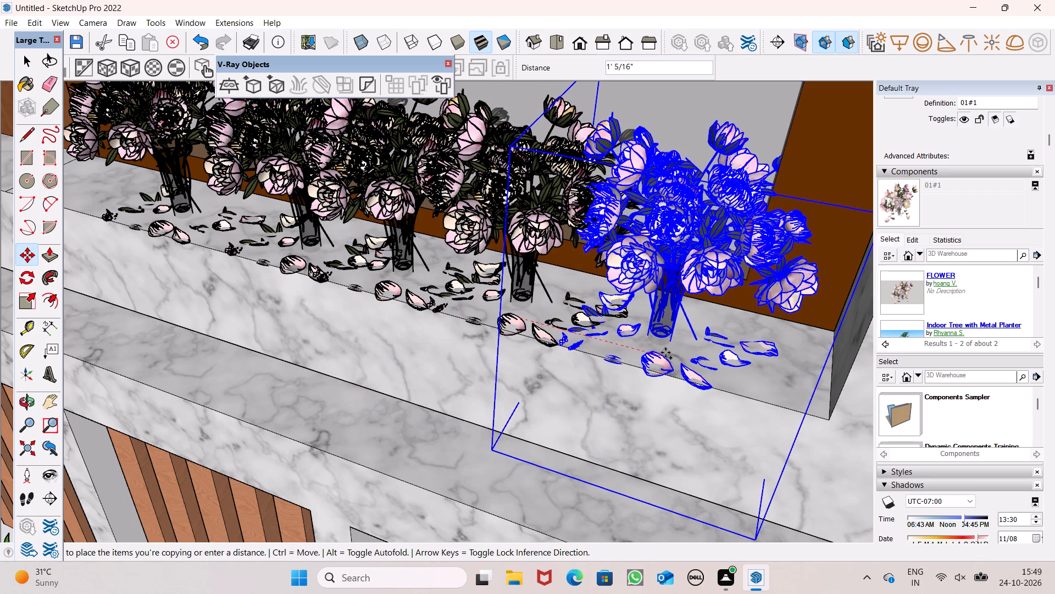
left_click_drag(665, 353, 652, 359)
Copy the fifth bouquet about 9" along to the outer end of the marble sill, completing a row of six.
scroll(425, 287, "down", 4)
scroll(354, 240, "down", 3)
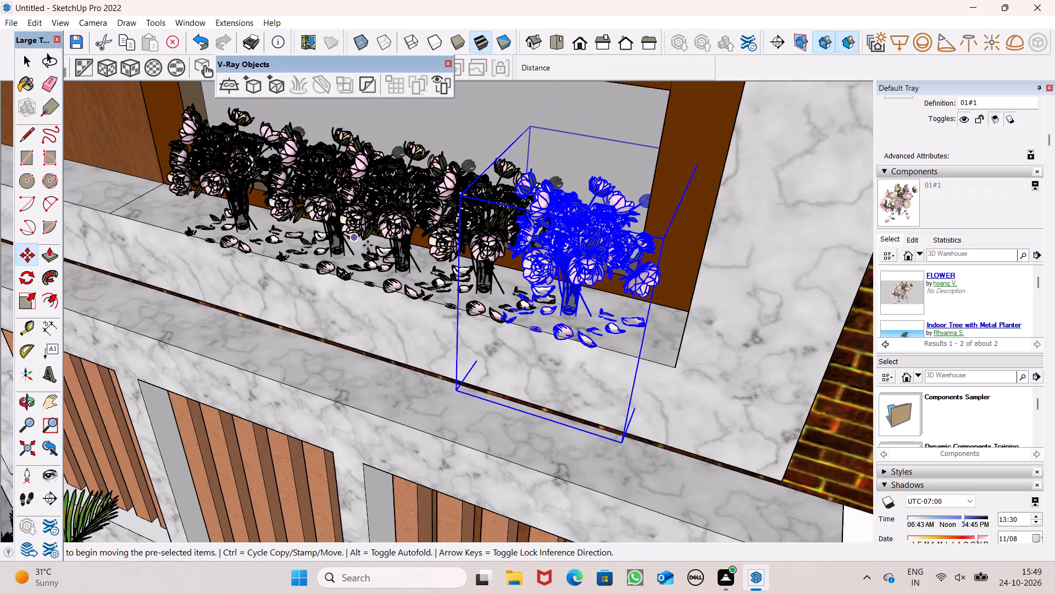
scroll(404, 252, "up", 5)
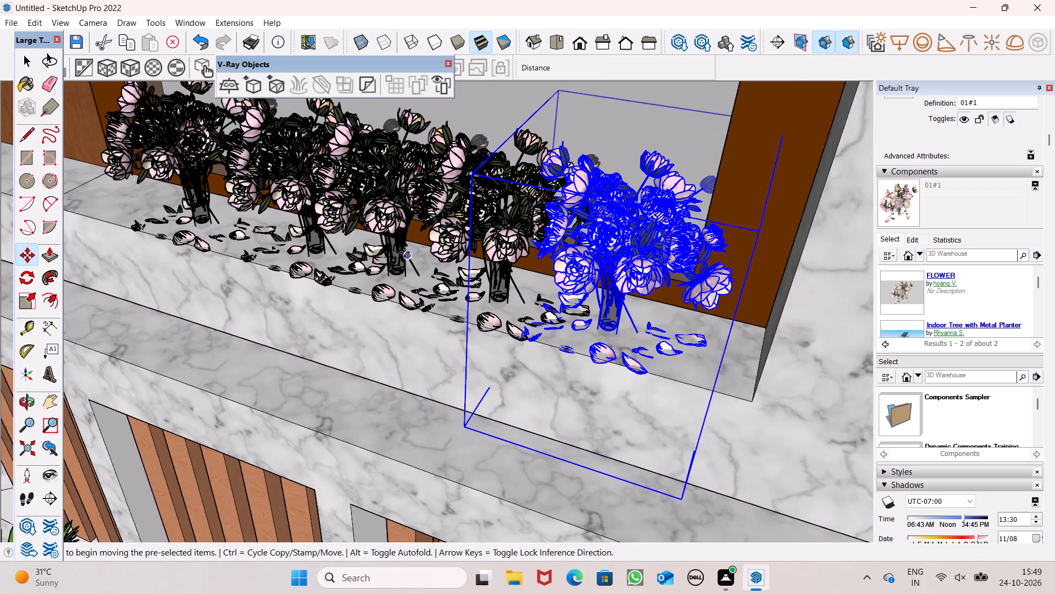
scroll(377, 264, "down", 3)
scroll(453, 277, "up", 4)
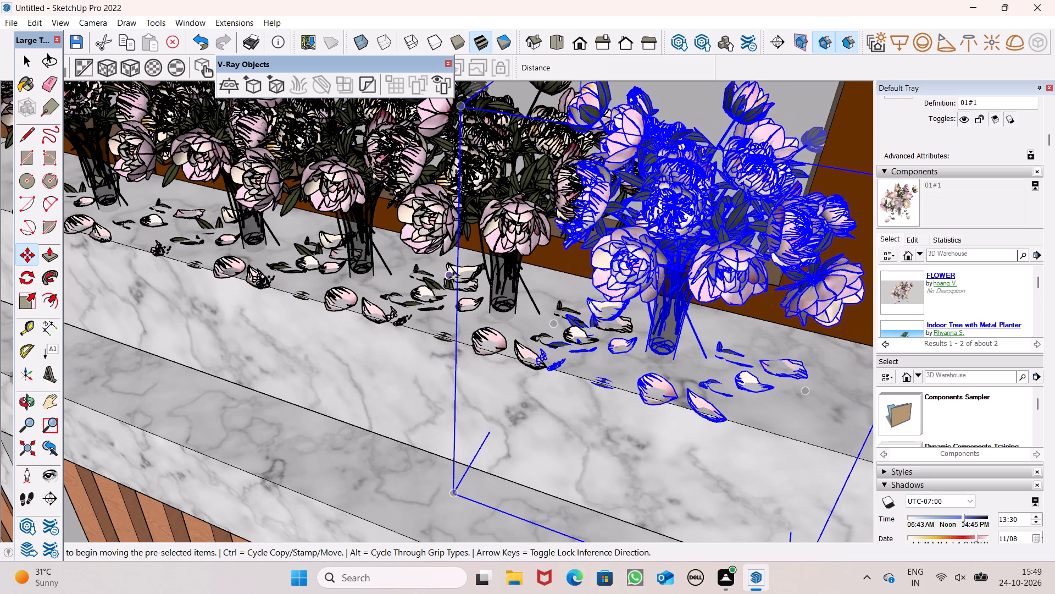
scroll(453, 277, "down", 6)
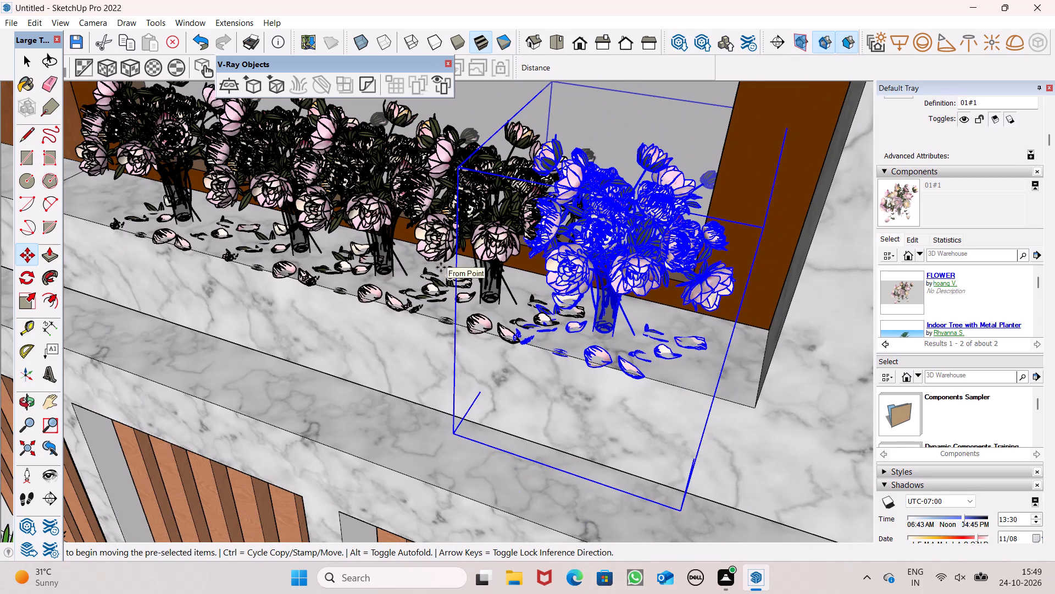
scroll(441, 267, "down", 3)
scroll(518, 287, "up", 5)
scroll(575, 304, "up", 3)
scroll(441, 307, "down", 3)
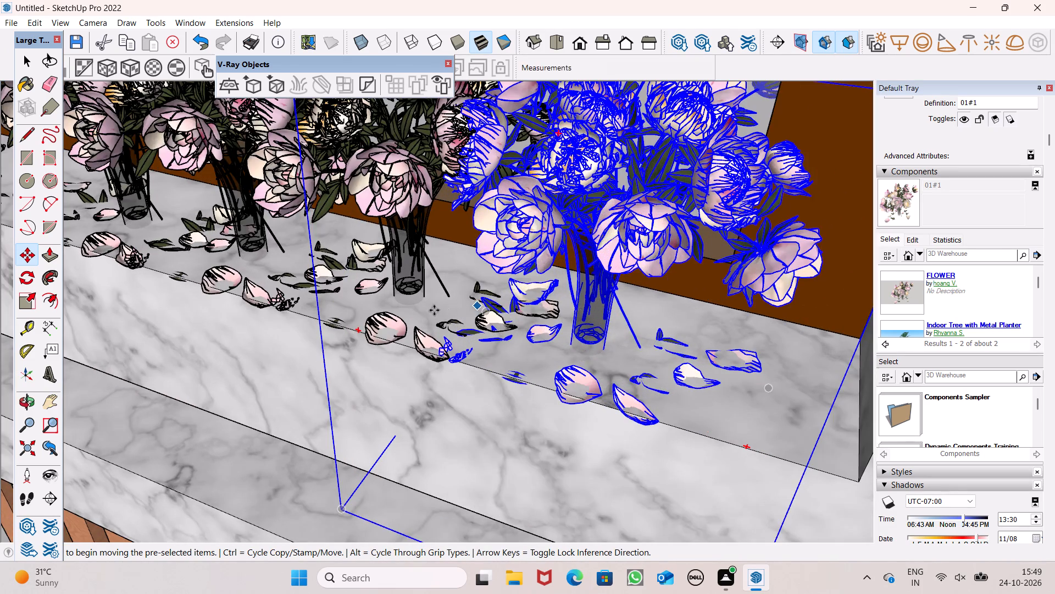
scroll(434, 310, "down", 11)
middle_click_drag(397, 318, 468, 344)
scroll(621, 349, "up", 5)
scroll(673, 323, "up", 4)
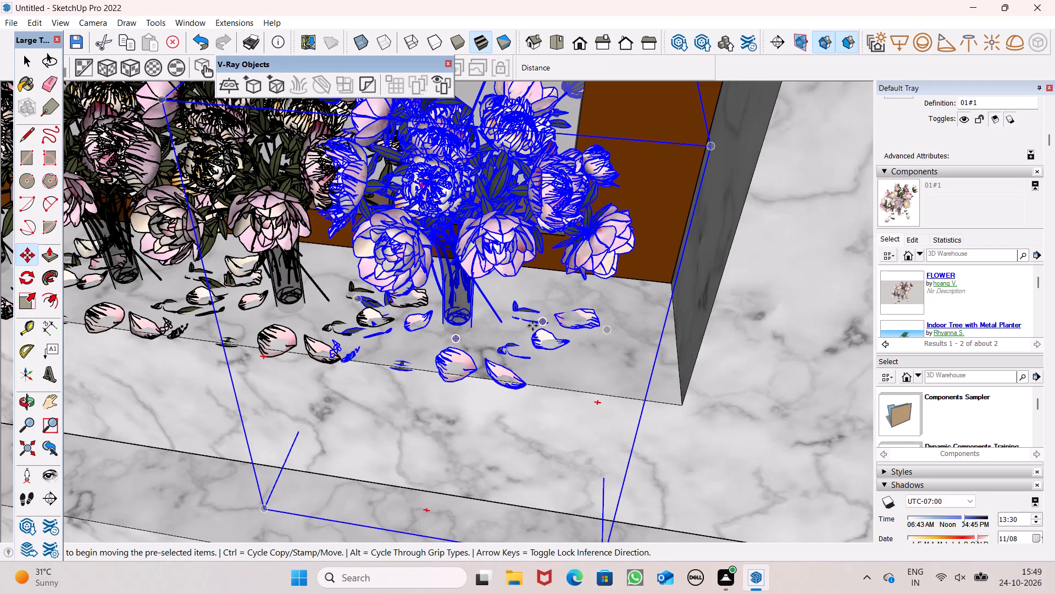
left_click_drag(451, 339, 474, 339)
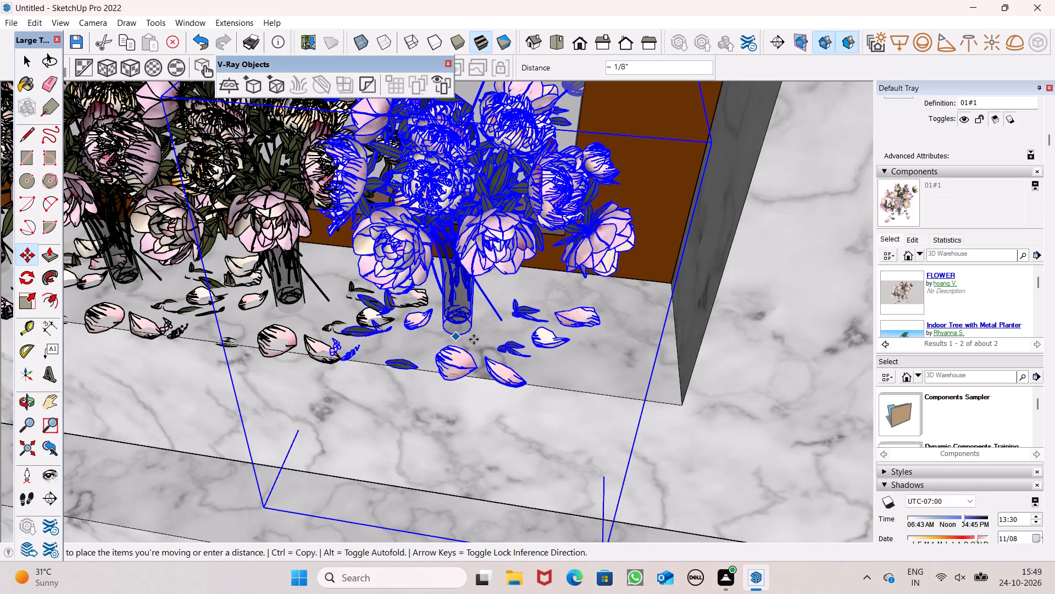
left_click_drag(474, 339, 584, 354)
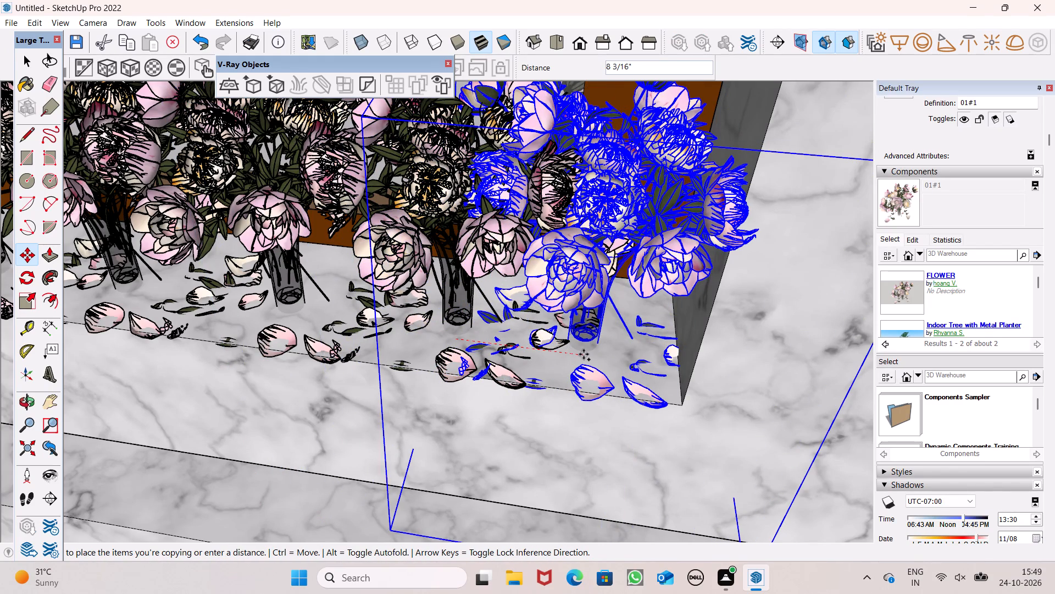
left_click_drag(584, 354, 595, 356)
key("space")
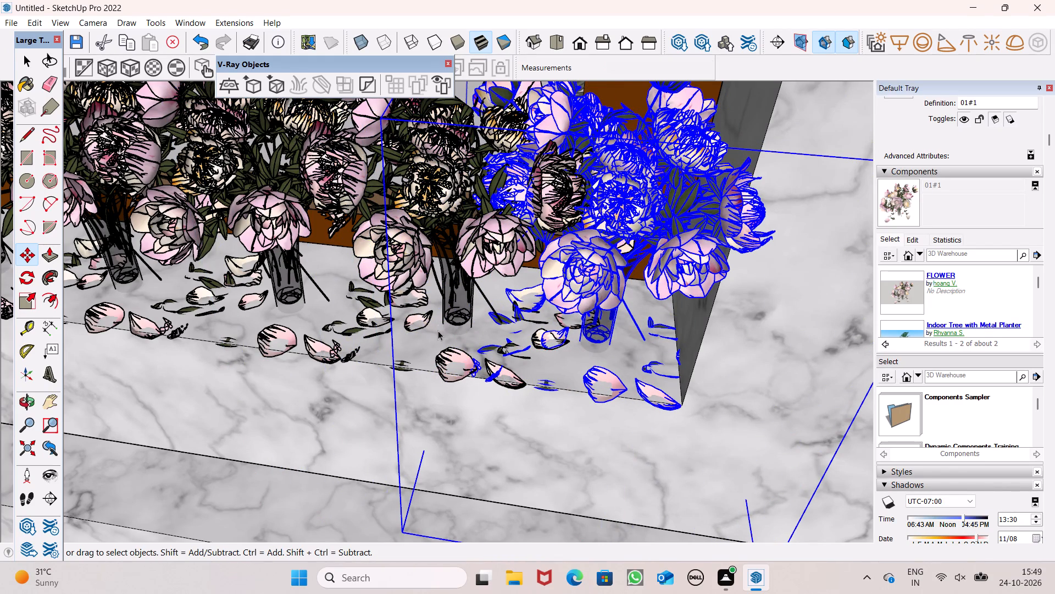
Examine the completed bouquet row on the marble window sill, close up and in relation to the surrounding facade.
scroll(499, 207, "down", 11)
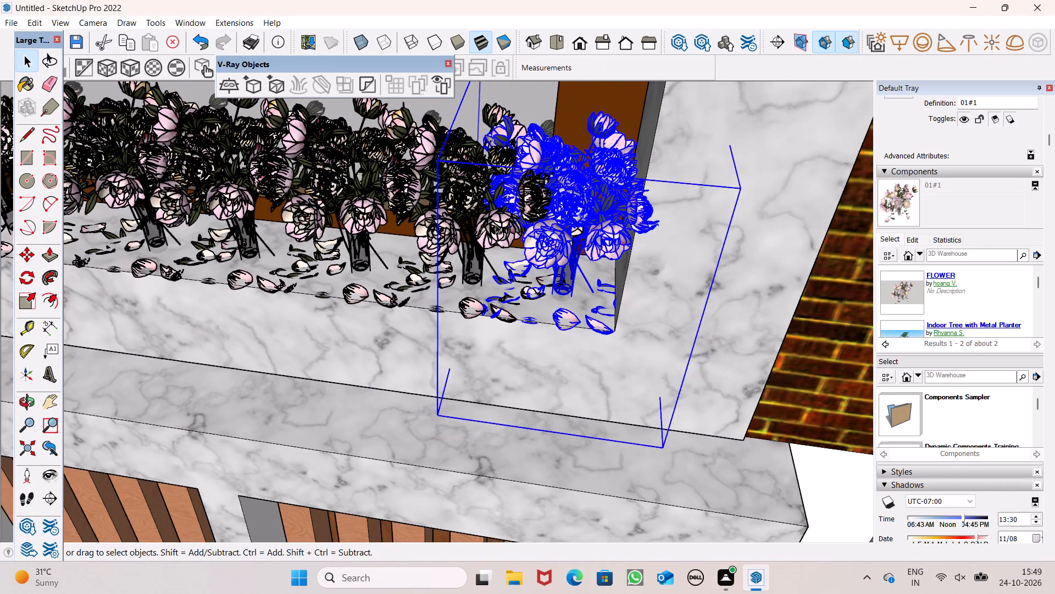
scroll(496, 224, "down", 7)
scroll(496, 224, "up", 1)
scroll(482, 193, "down", 6)
scroll(451, 229, "down", 18)
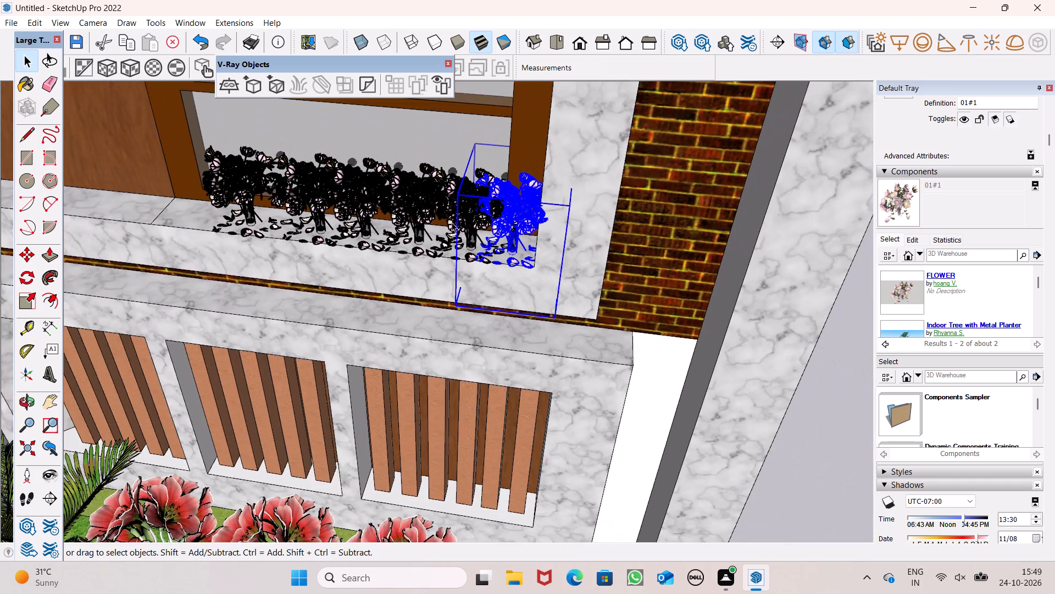
scroll(452, 222, "down", 20)
scroll(452, 222, "down", 5)
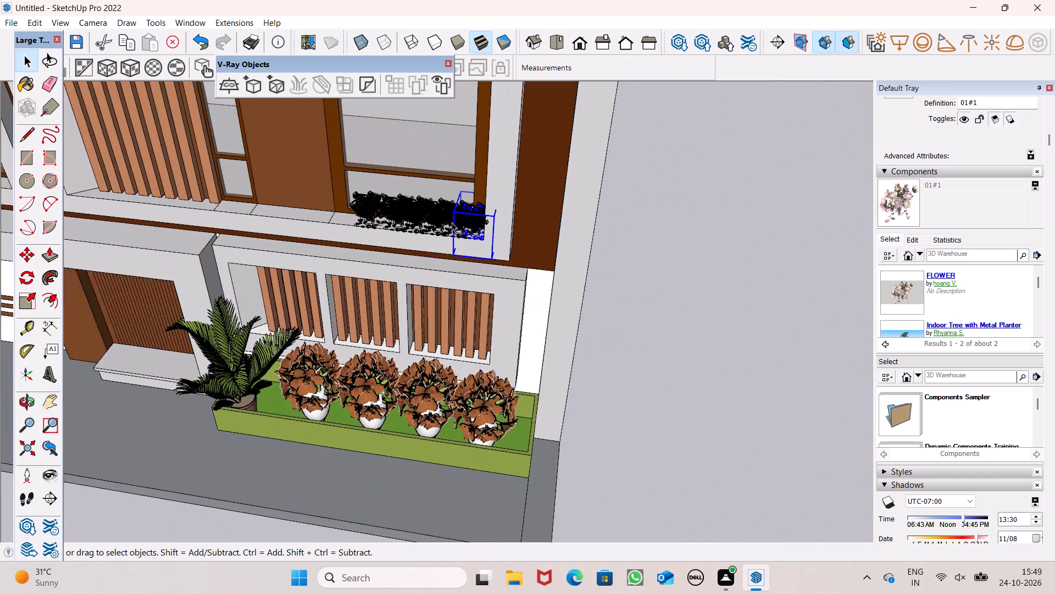
scroll(452, 222, "down", 4)
left_click(602, 307)
scroll(407, 211, "up", 2)
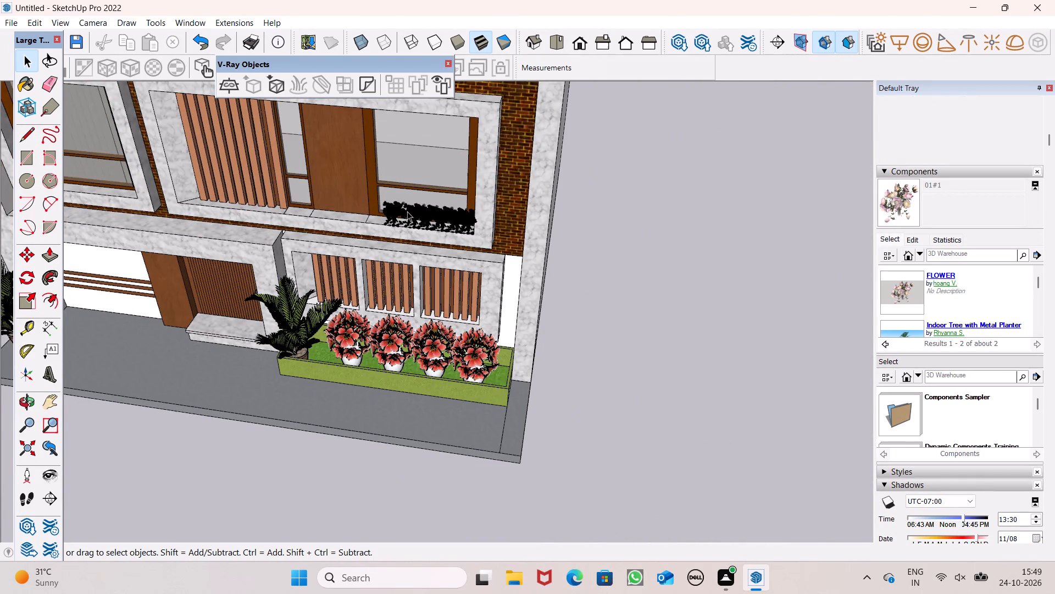
scroll(407, 211, "up", 13)
scroll(356, 218, "up", 6)
scroll(356, 218, "down", 6)
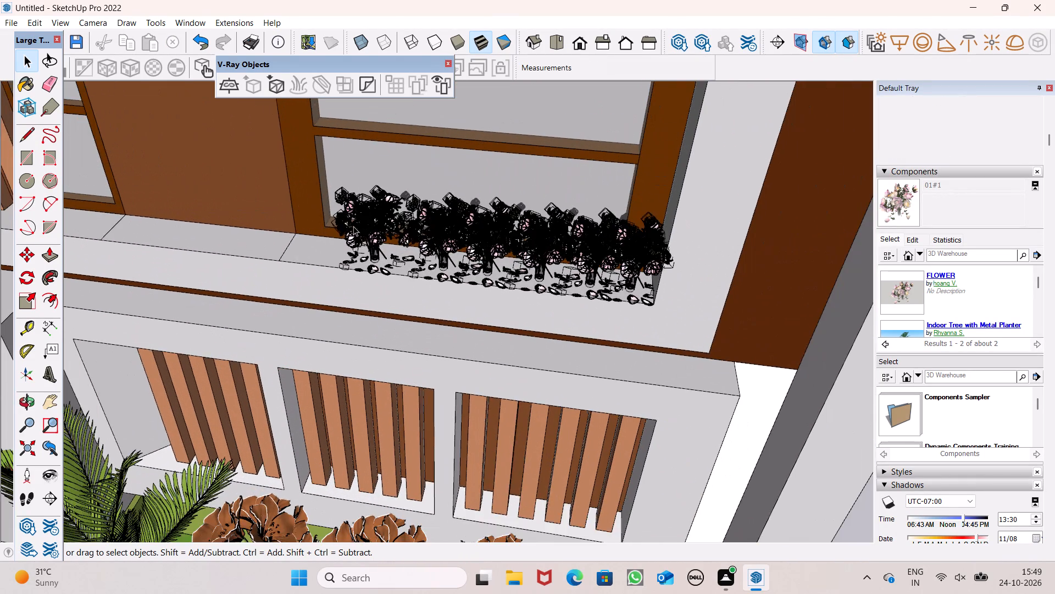
scroll(353, 226, "down", 18)
scroll(365, 272, "down", 7)
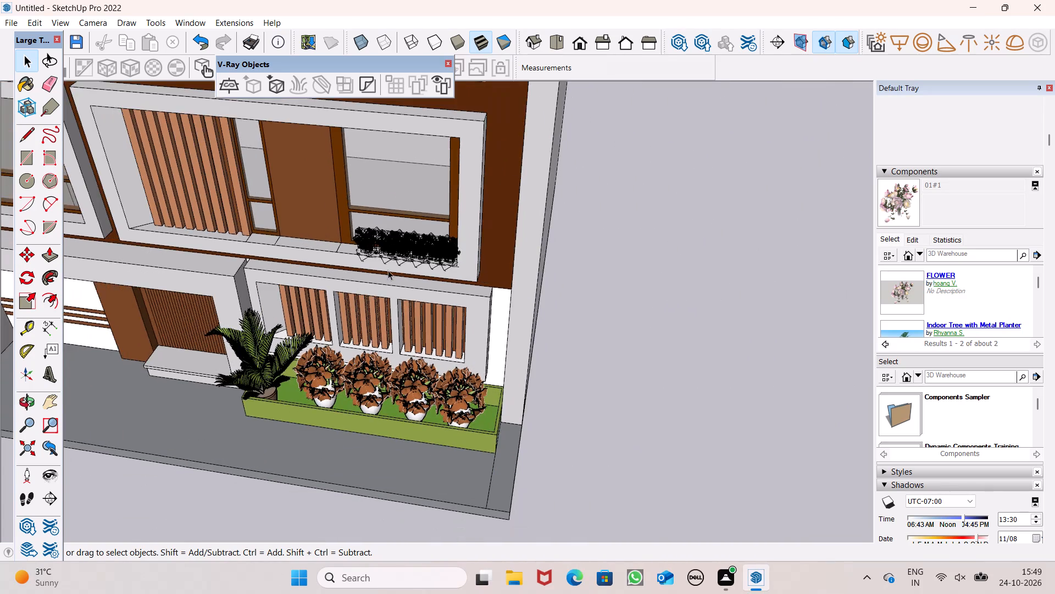
scroll(388, 270, "down", 6)
scroll(370, 355, "up", 11)
Examine the potted flowers in the green planter below the slatted windows from several angles and at close range.
scroll(375, 335, "up", 2)
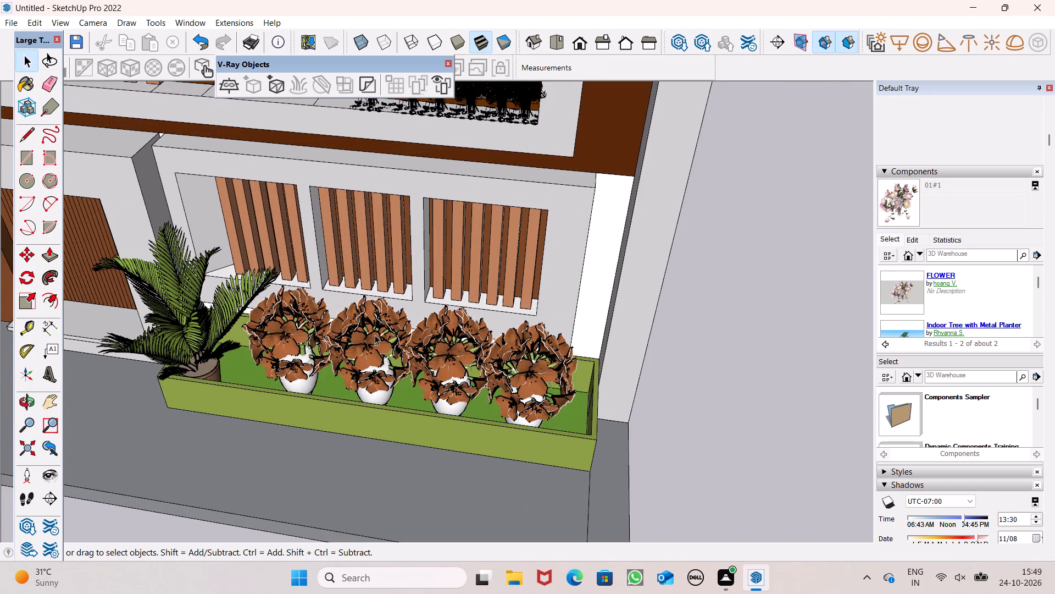
scroll(375, 335, "up", 6)
scroll(413, 160, "up", 6)
scroll(413, 160, "down", 2)
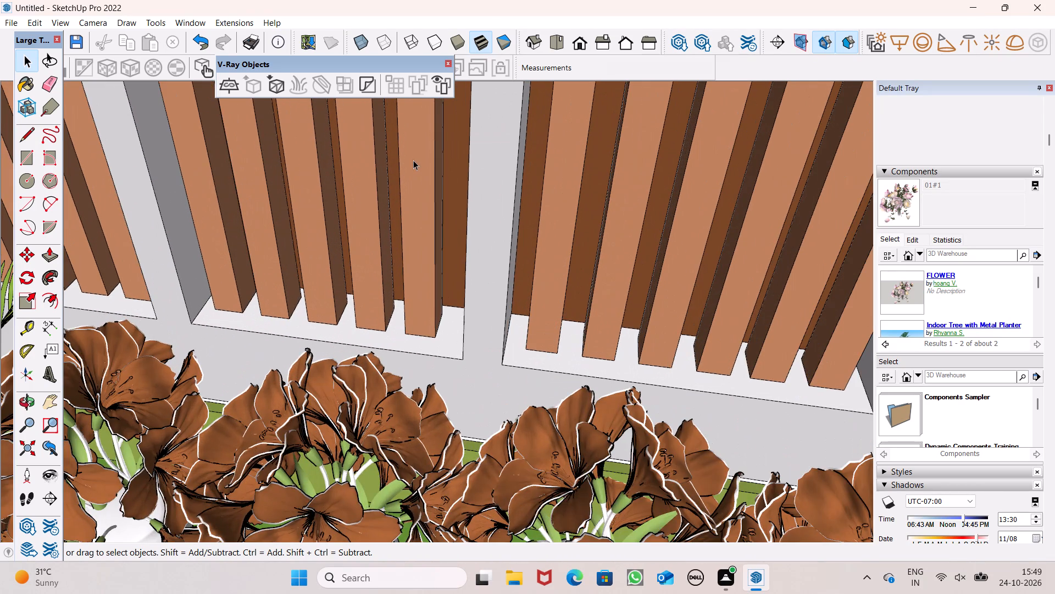
scroll(413, 160, "down", 11)
scroll(449, 210, "up", 1)
middle_click_drag(449, 210, 245, 76)
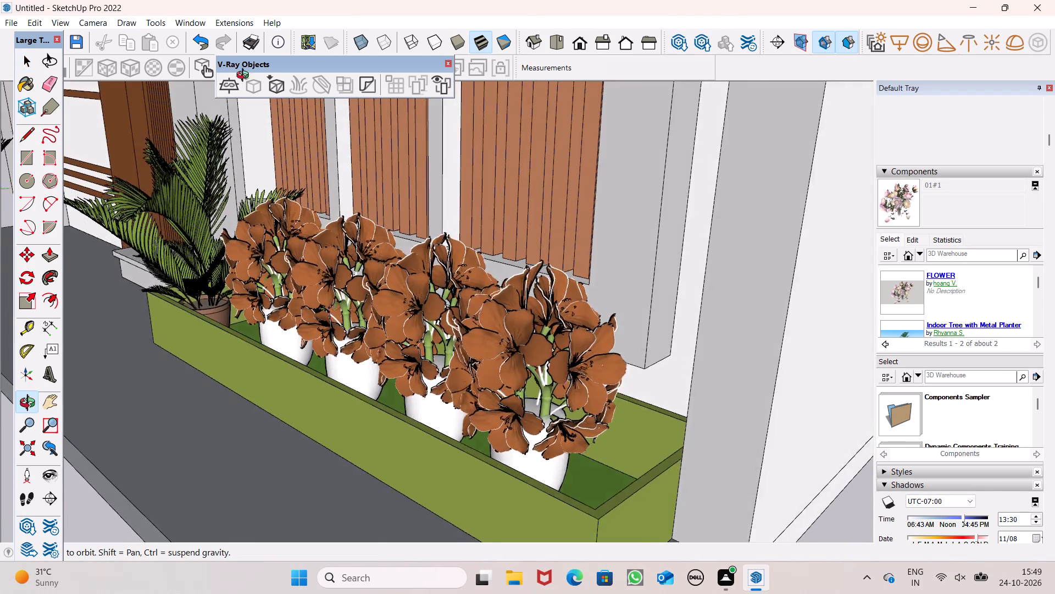
middle_click_drag(245, 76, 849, 156)
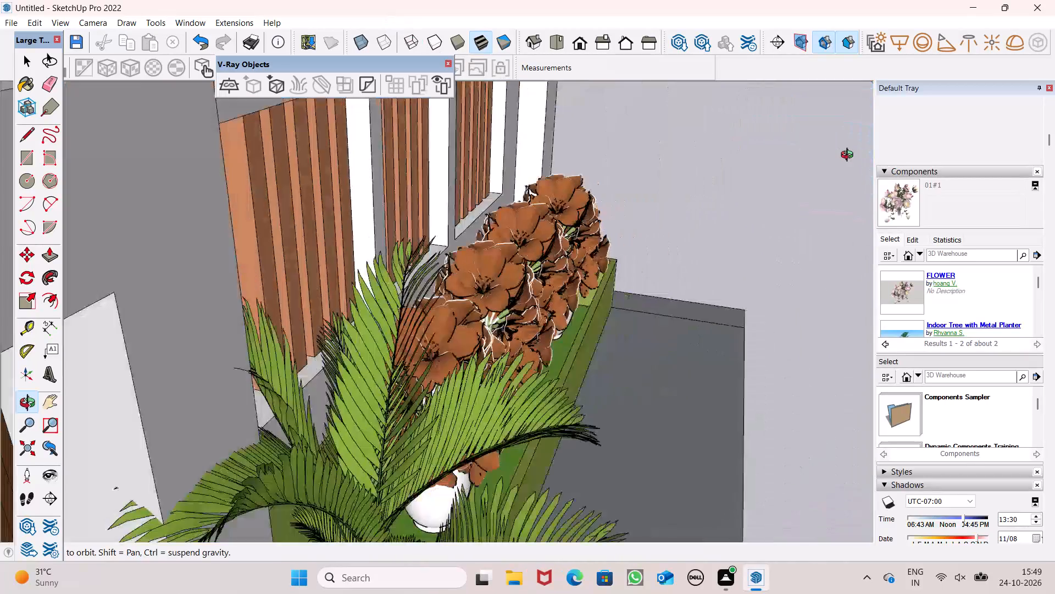
middle_click_drag(849, 156, 630, 172)
scroll(556, 238, "up", 5)
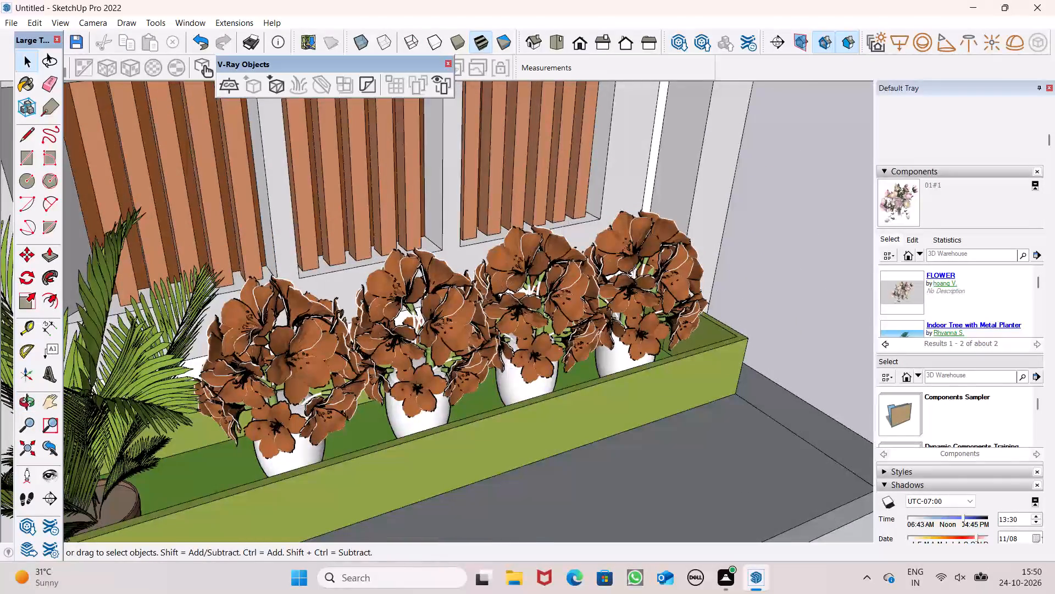
scroll(428, 329, "up", 6)
left_click(427, 324)
scroll(445, 309, "down", 6)
scroll(365, 321, "down", 6)
scroll(361, 317, "up", 1)
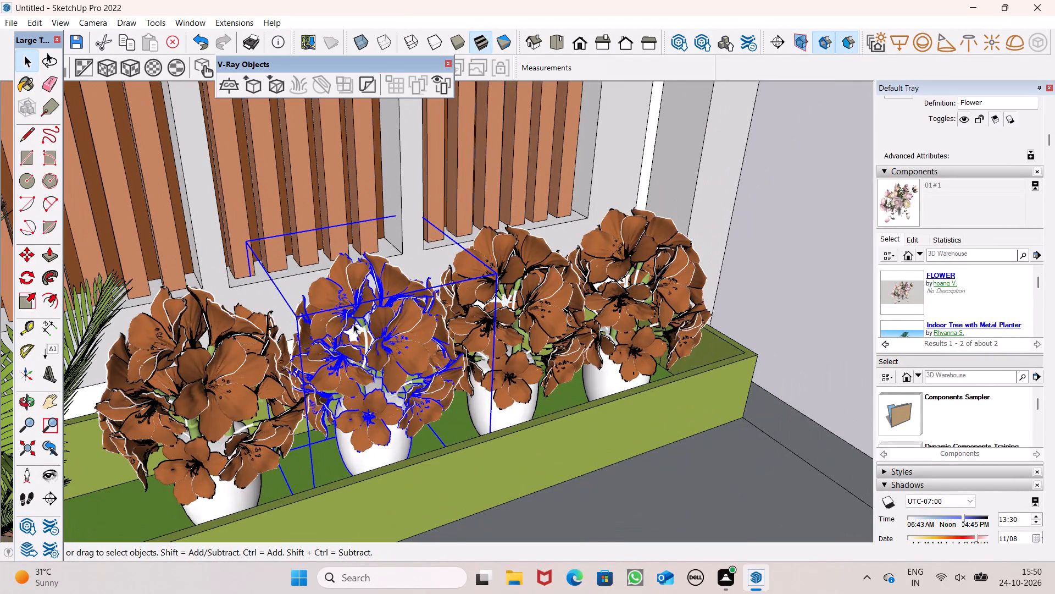
scroll(353, 329, "up", 12)
scroll(396, 298, "up", 5)
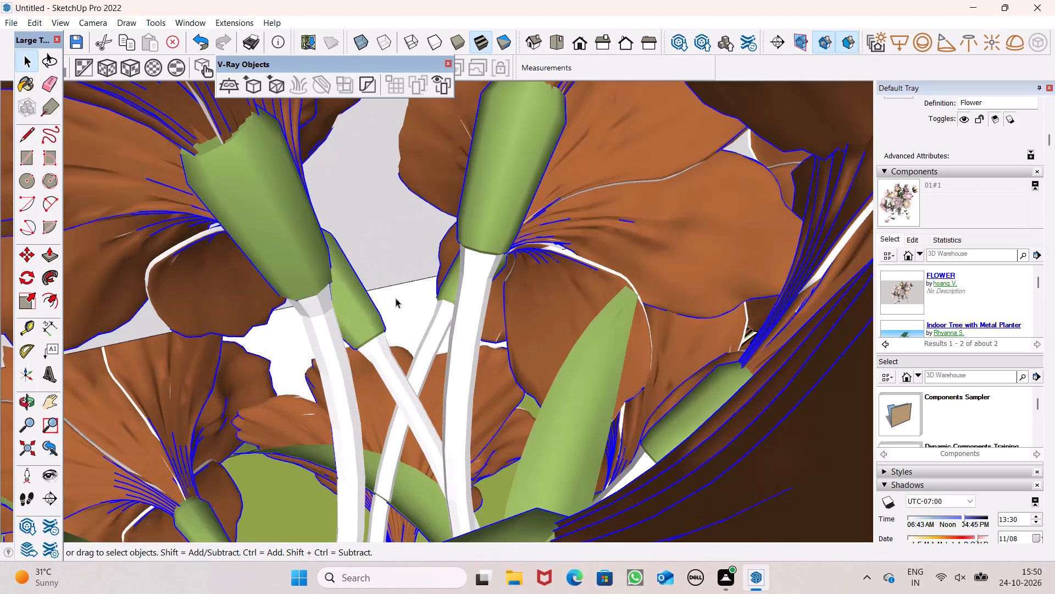
scroll(396, 298, "down", 11)
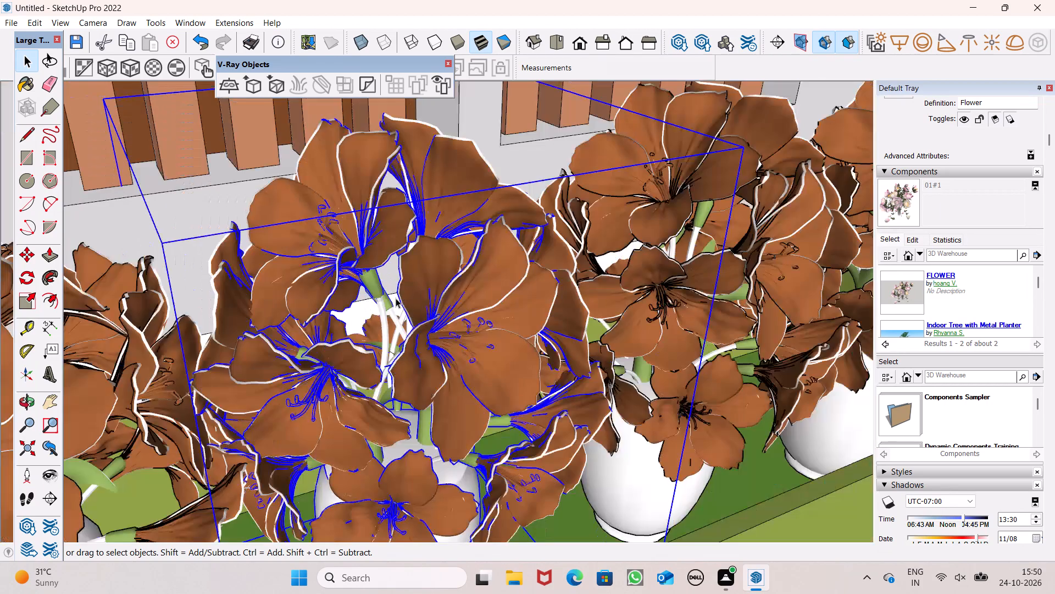
scroll(396, 298, "down", 18)
scroll(414, 296, "down", 6)
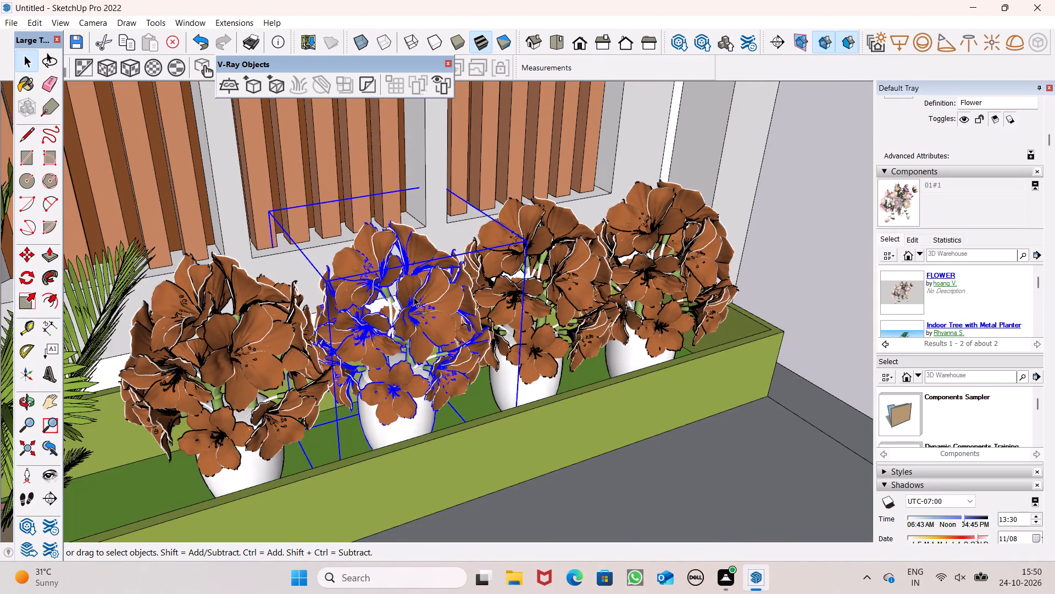
left_click(770, 276)
scroll(598, 263, "down", 7)
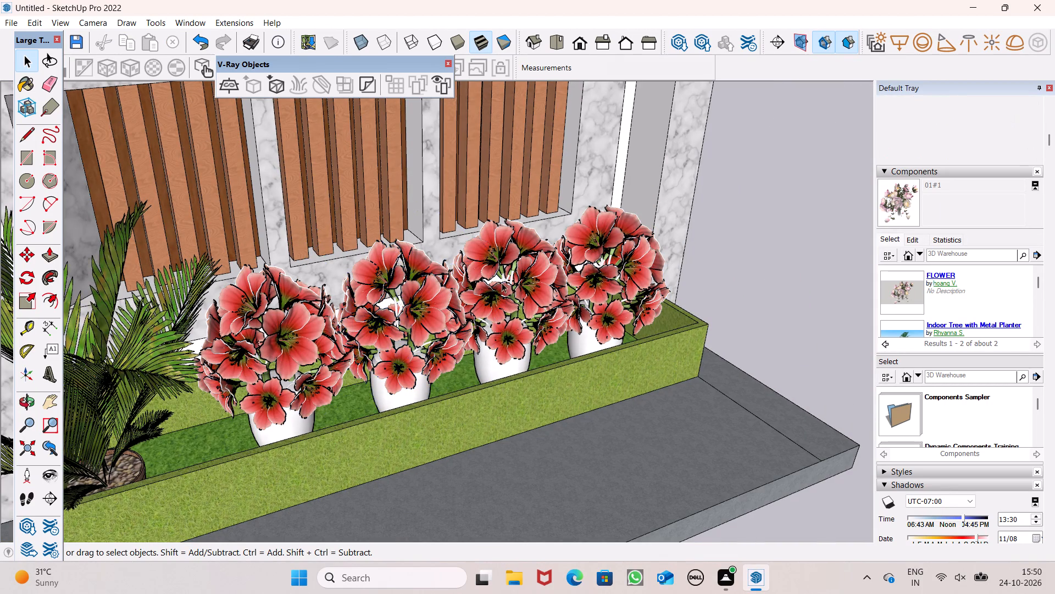
scroll(460, 320, "down", 4)
Examine the building's whole front facade and its side, from the paving up through the upper floors.
middle_click_drag(460, 322, 331, 348)
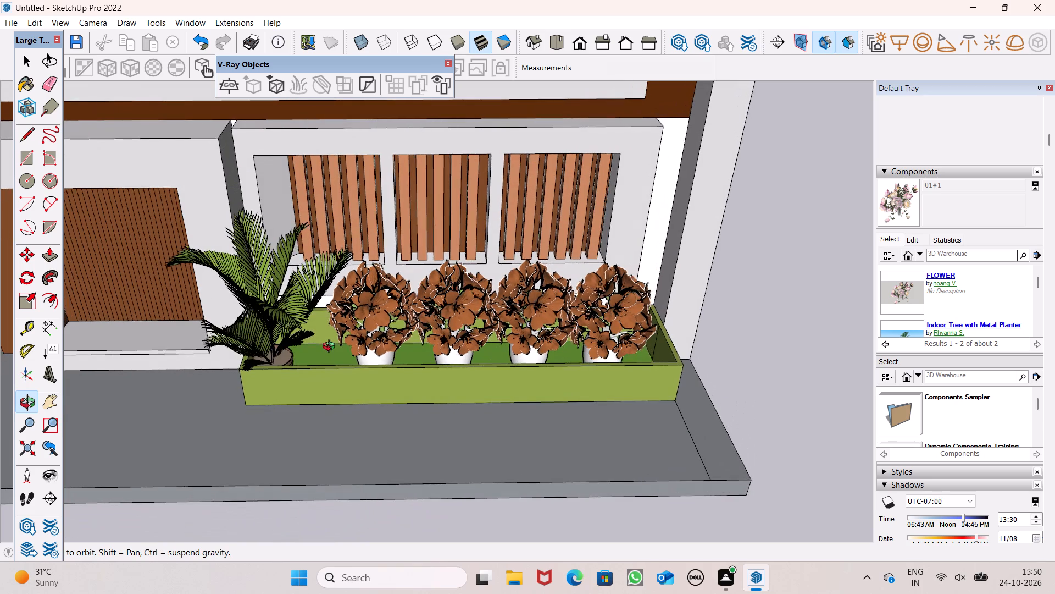
middle_click_drag(331, 348, 335, 345)
scroll(381, 330, "down", 18)
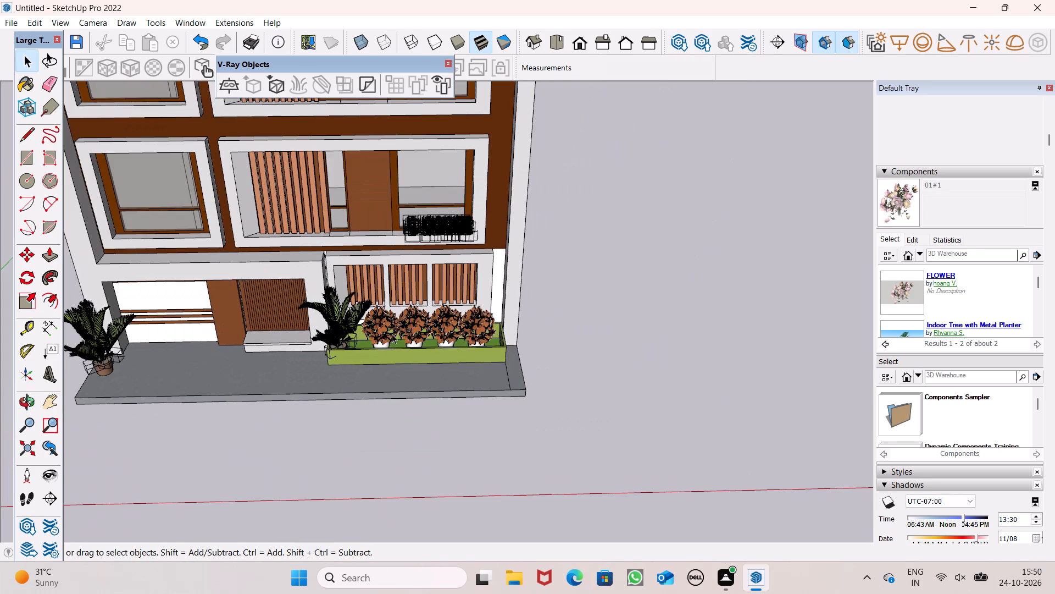
scroll(392, 332, "down", 5)
scroll(434, 266, "up", 4)
scroll(427, 276, "down", 5)
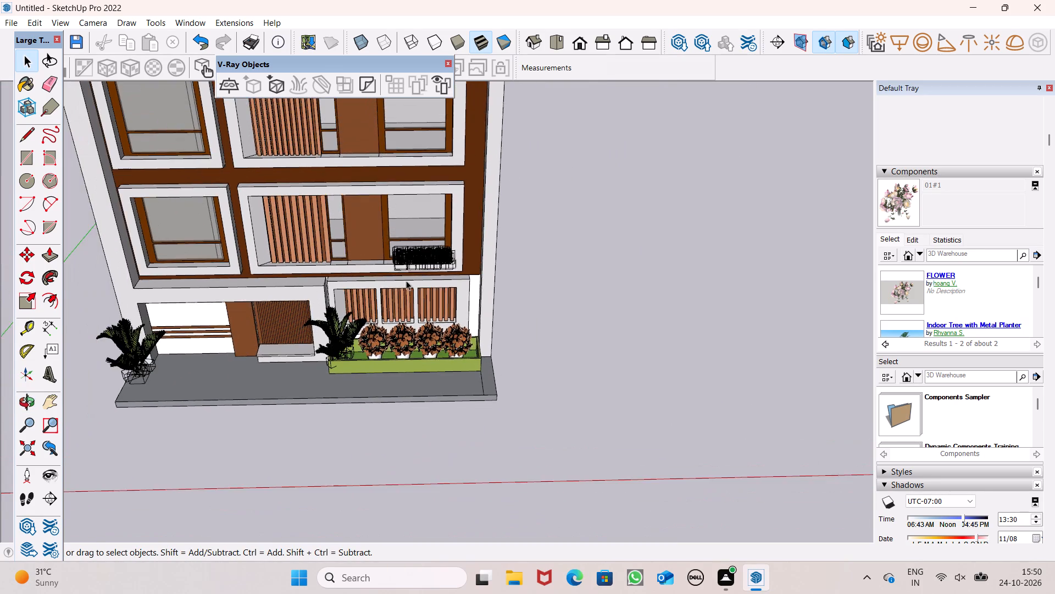
scroll(406, 280, "down", 7)
scroll(440, 168, "up", 5)
scroll(425, 224, "down", 3)
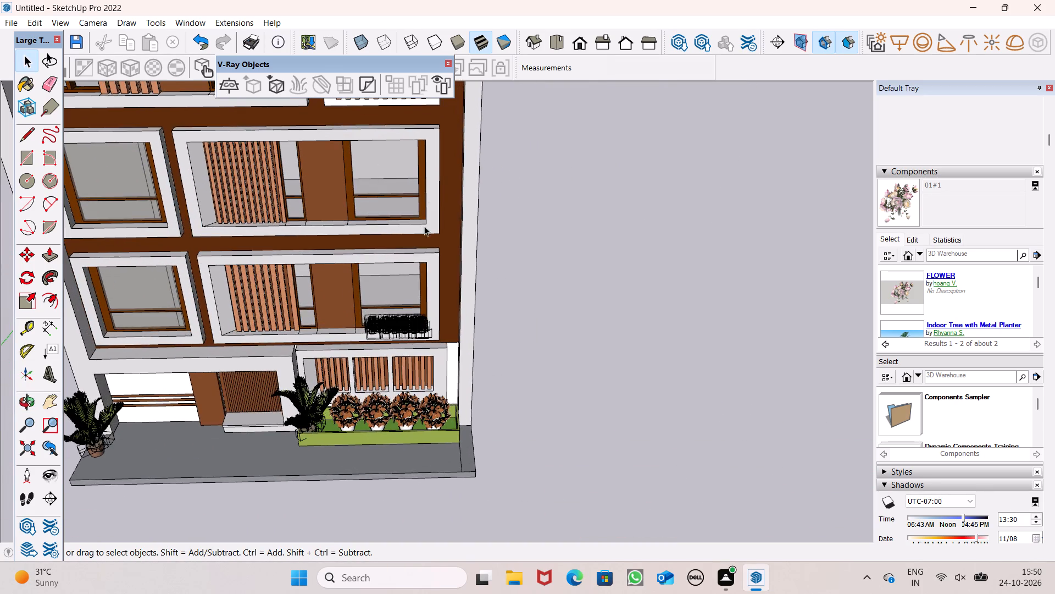
scroll(424, 226, "down", 2)
scroll(387, 201, "up", 5)
scroll(412, 250, "down", 4)
middle_click_drag(379, 280, 738, 230)
scroll(696, 236, "down", 7)
scroll(616, 252, "down", 6)
middle_click_drag(320, 324, 801, 312)
middle_click_drag(186, 332, 788, 352)
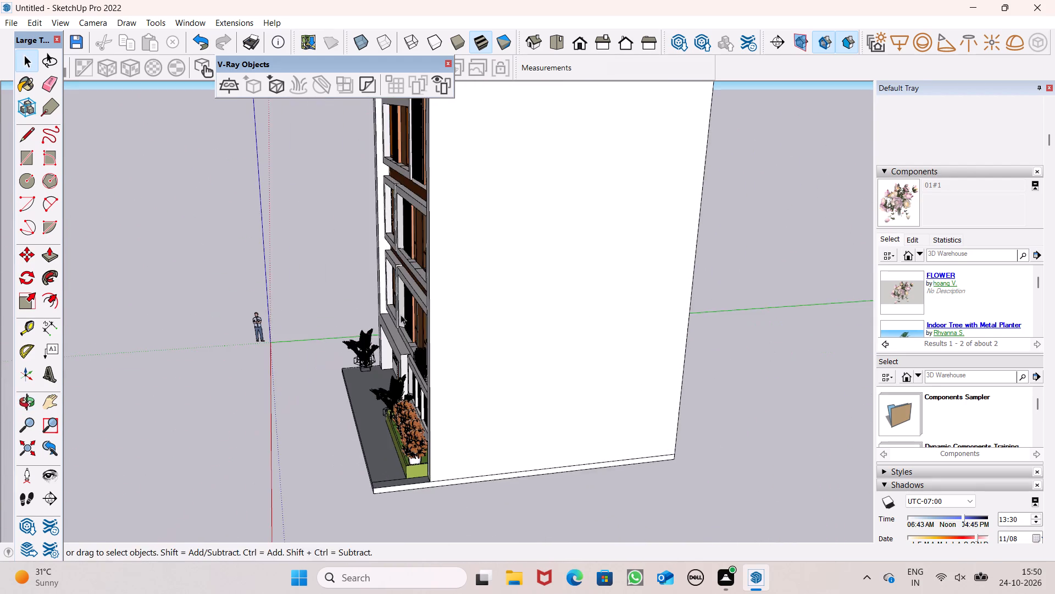
middle_click_drag(318, 326, 695, 402)
Select all the bouquets in the row on the lower window's marble sill and make them a single group.
scroll(603, 327, "up", 4)
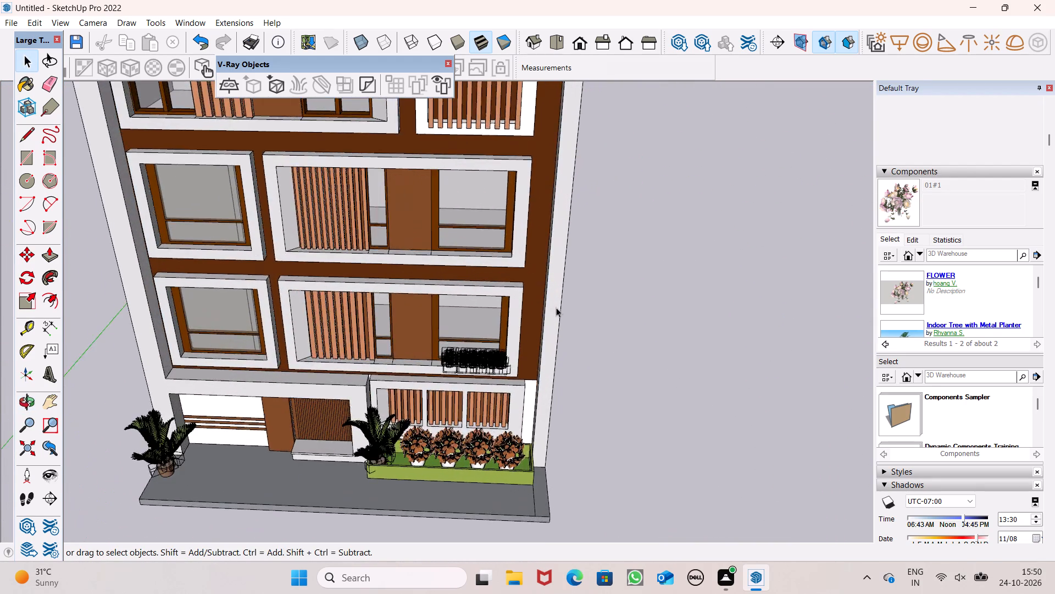
scroll(545, 320, "down", 6)
scroll(535, 333, "up", 6)
scroll(475, 361, "up", 17)
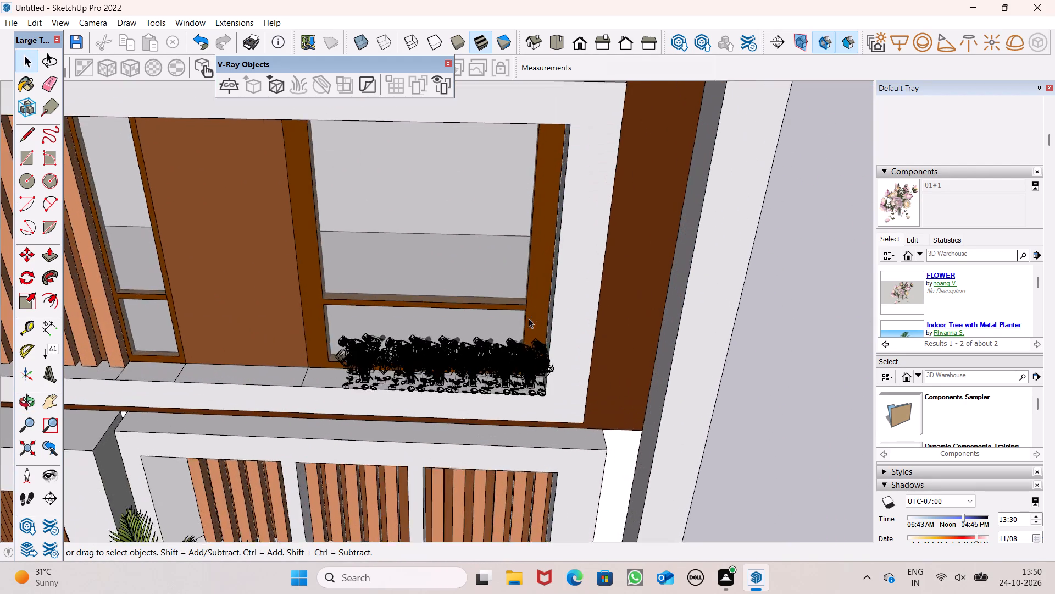
scroll(529, 318, "up", 5)
left_click(225, 414, "ctrl")
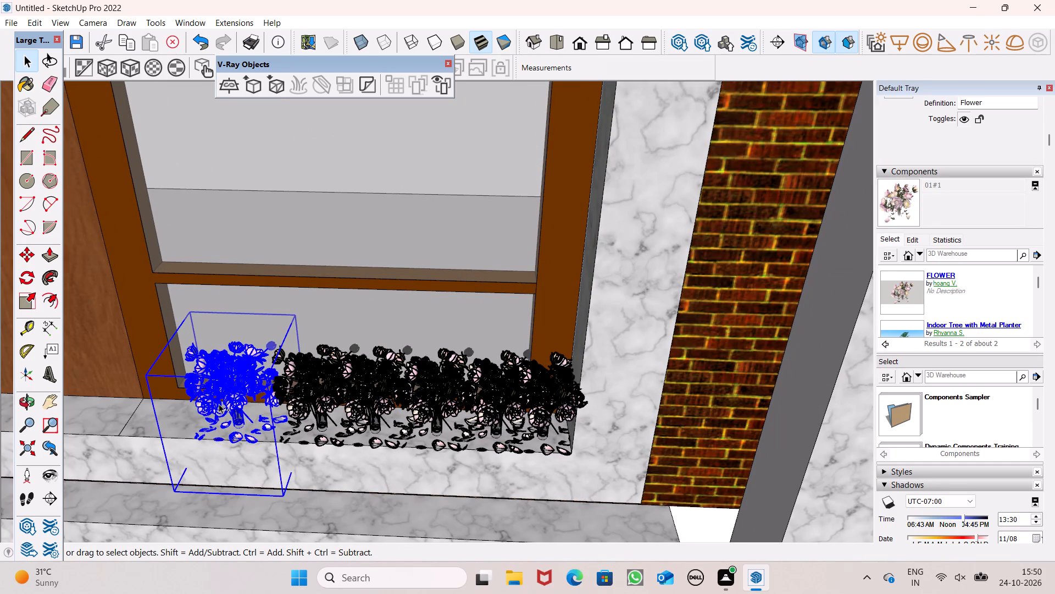
left_click(301, 400, "ctrl")
left_click(322, 403, "ctrl")
left_click(355, 397, "ctrl")
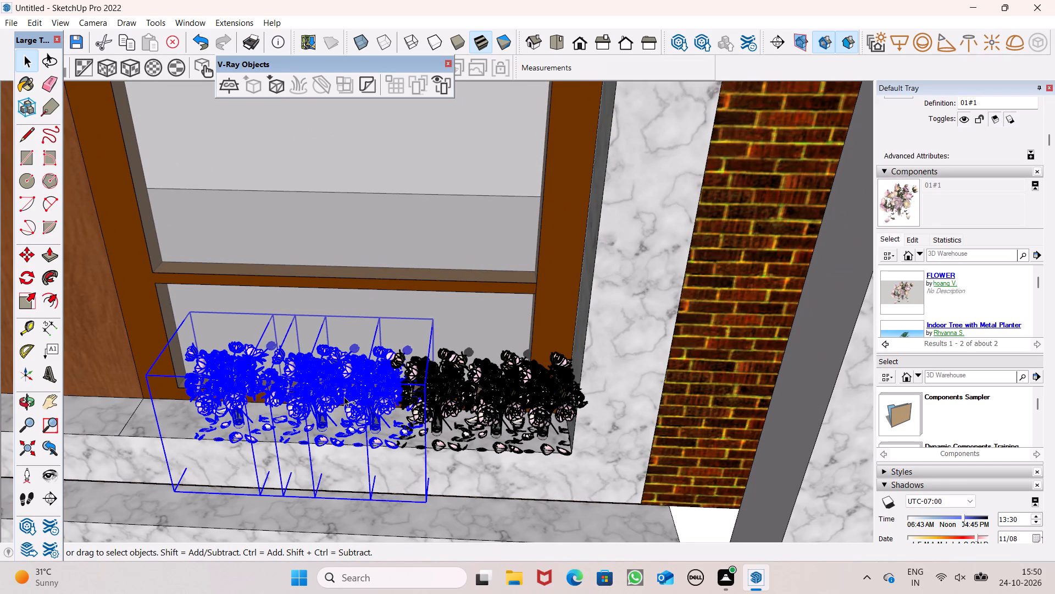
left_click(408, 391, "ctrl")
left_click(445, 386, "ctrl")
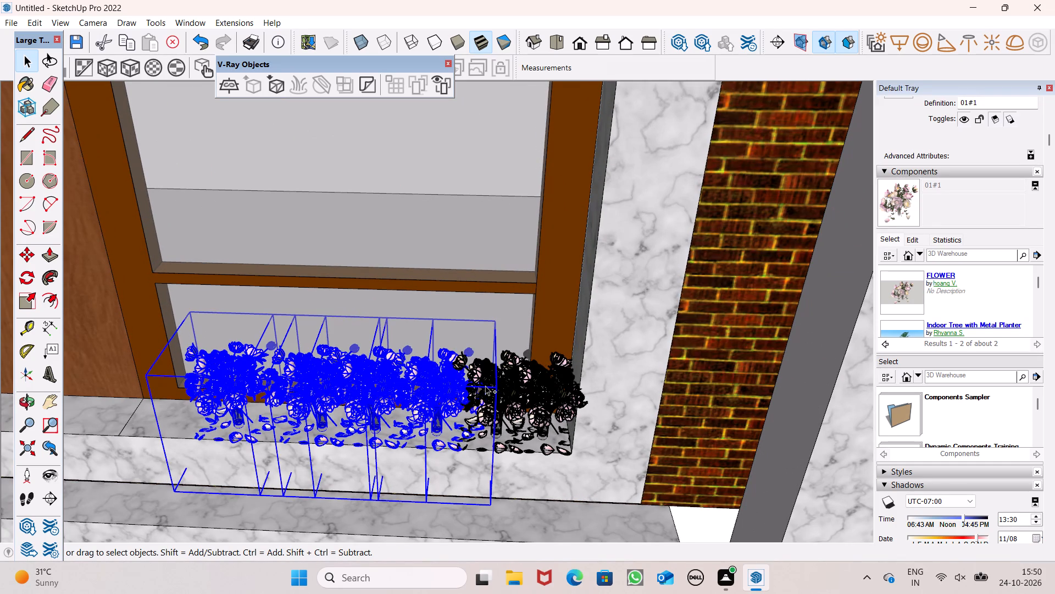
left_click(485, 386, "ctrl")
left_click(542, 388, "ctrl")
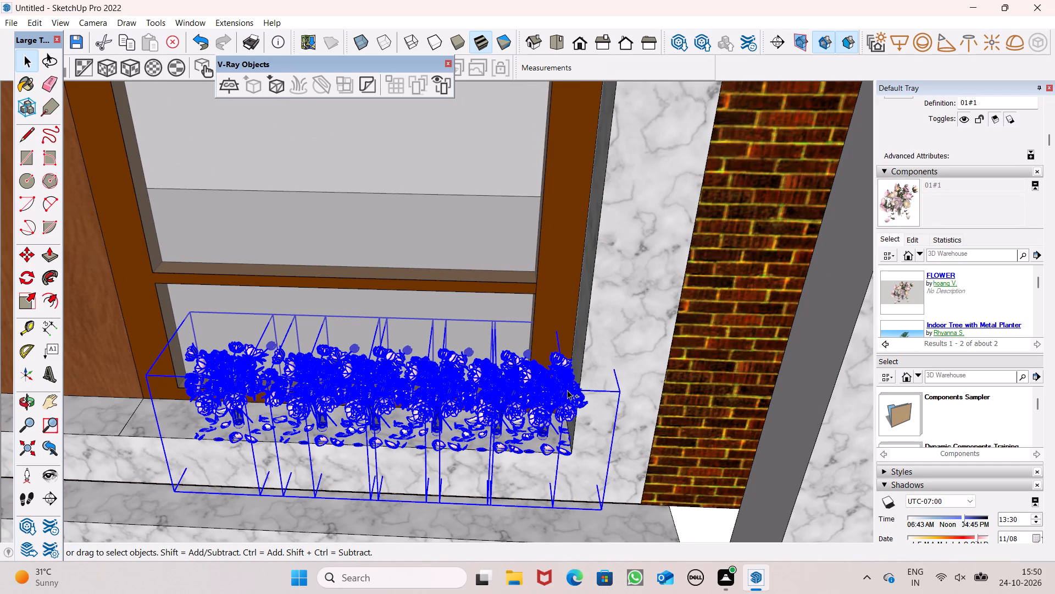
left_click(567, 390, "ctrl")
right_click(466, 365, "ctrl")
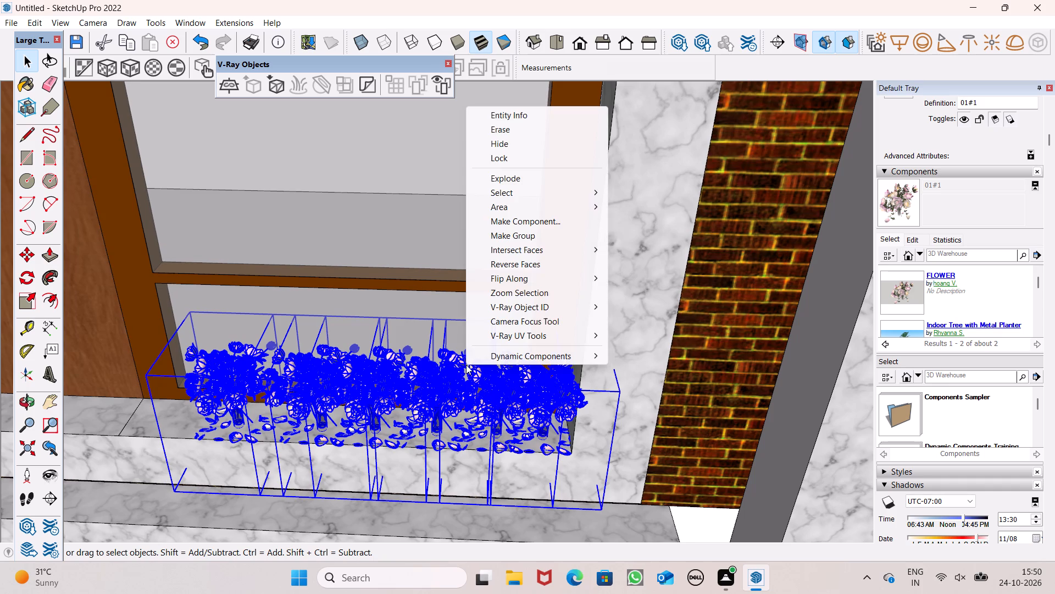
left_click(513, 239, "ctrl")
scroll(479, 296, "down", 6, "ctrl")
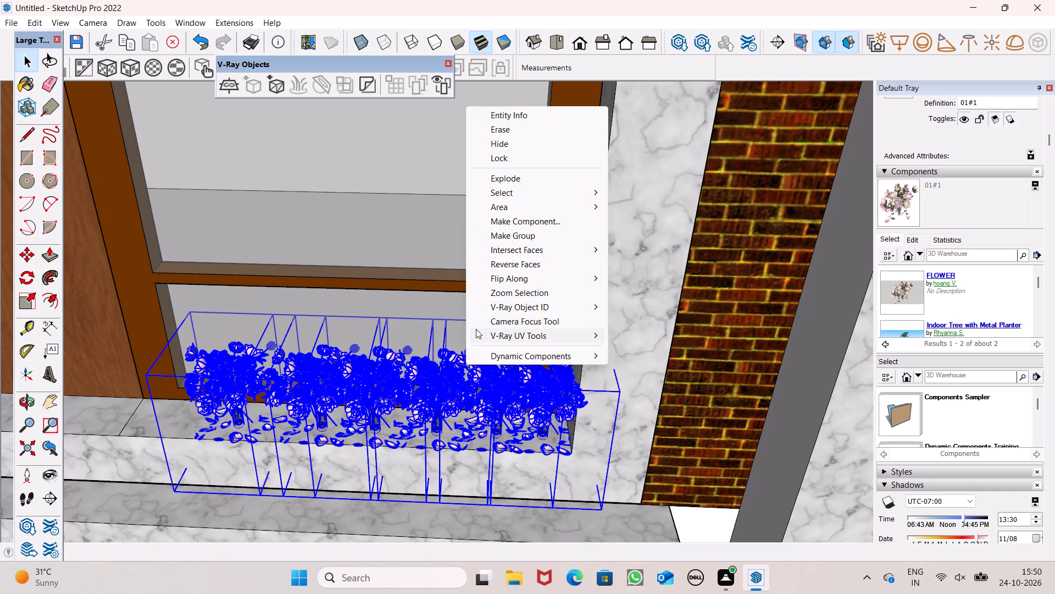
left_click(501, 231)
Copy the bouquet-row group straight up to the marble sill of the matching window on the floor above.
scroll(476, 315, "down", 7)
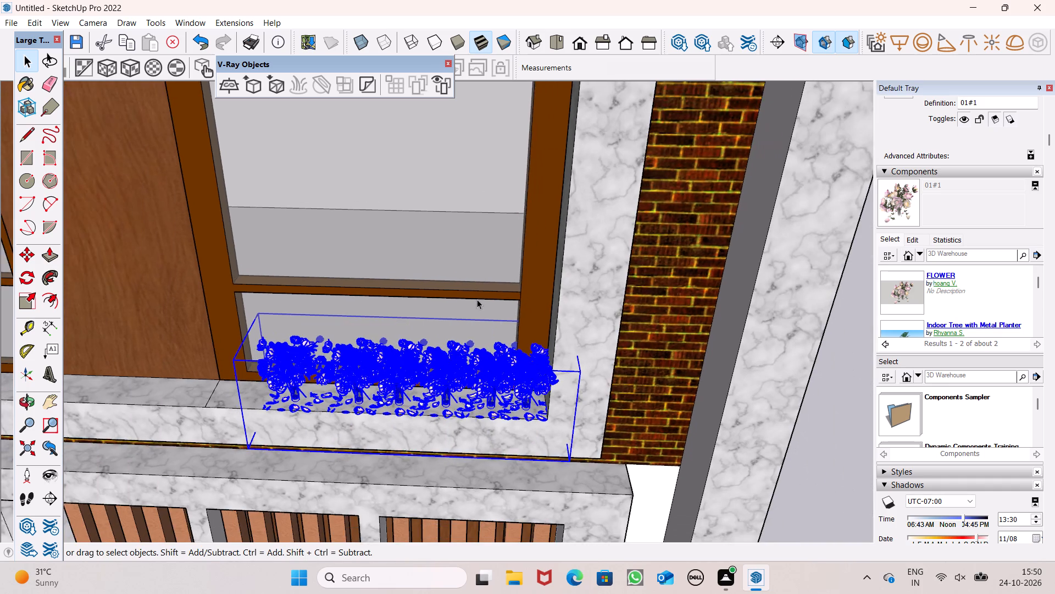
scroll(477, 299, "down", 7)
scroll(493, 356, "down", 6)
key("m")
key("Return")
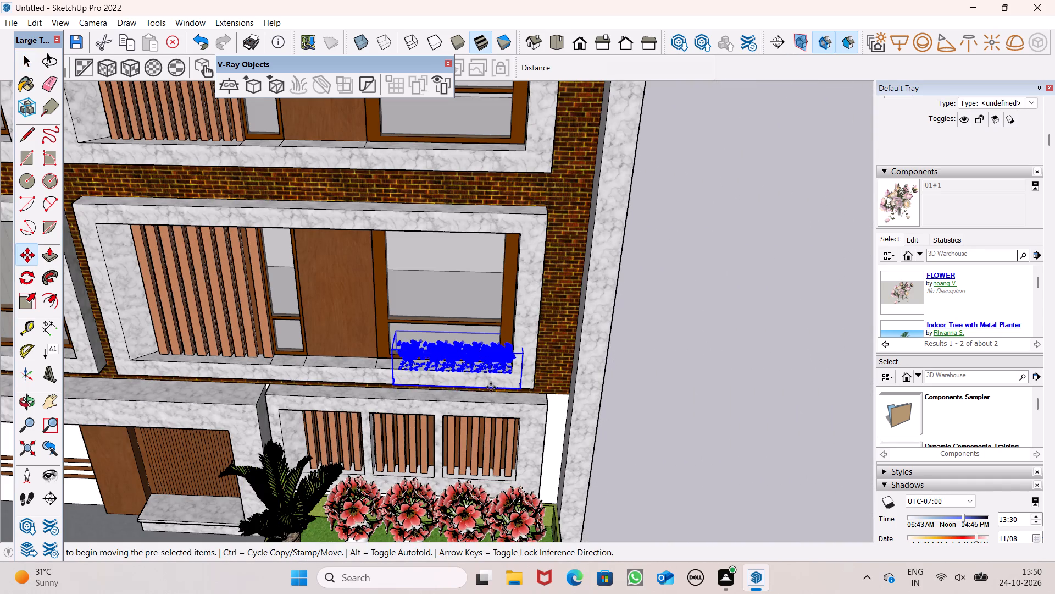
scroll(490, 424, "down", 6)
scroll(431, 179, "up", 5)
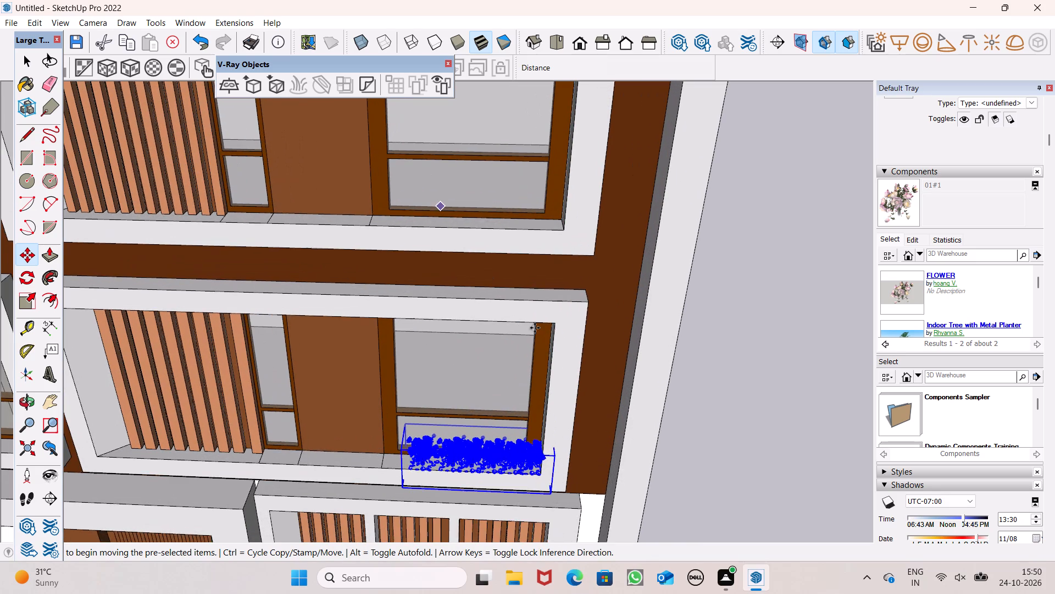
left_click_drag(553, 497, 553, 496)
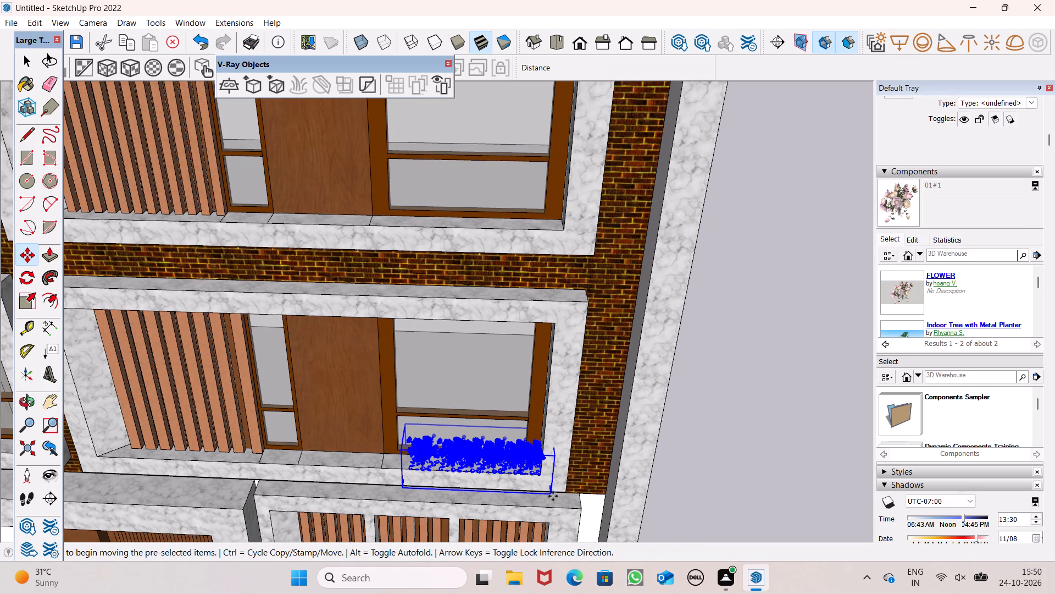
left_click_drag(553, 496, 539, 234)
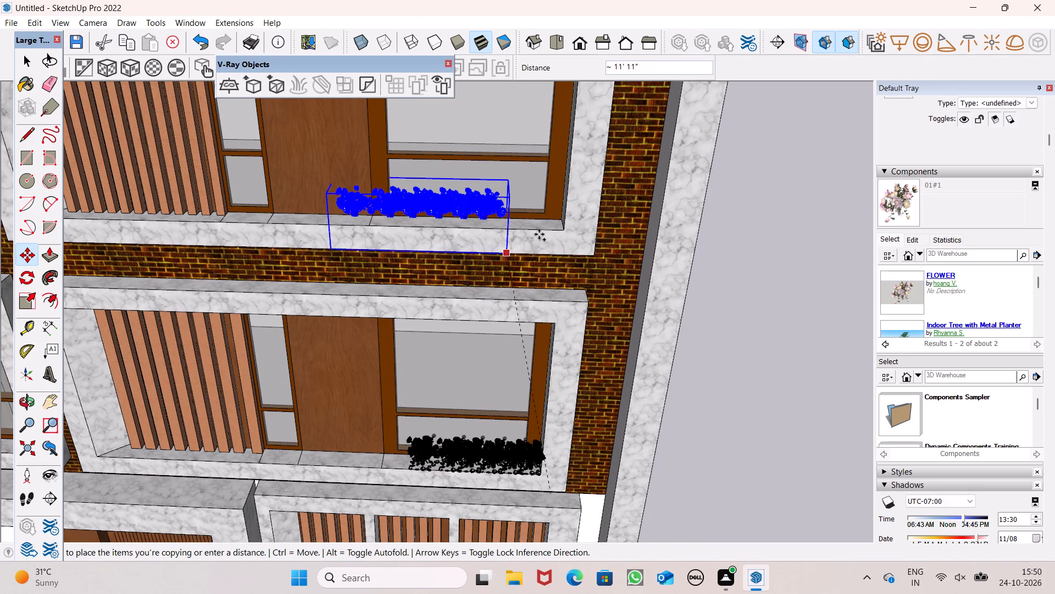
left_click_drag(539, 234, 562, 247)
scroll(560, 252, "down", 4)
middle_click_drag(558, 280, 649, 351)
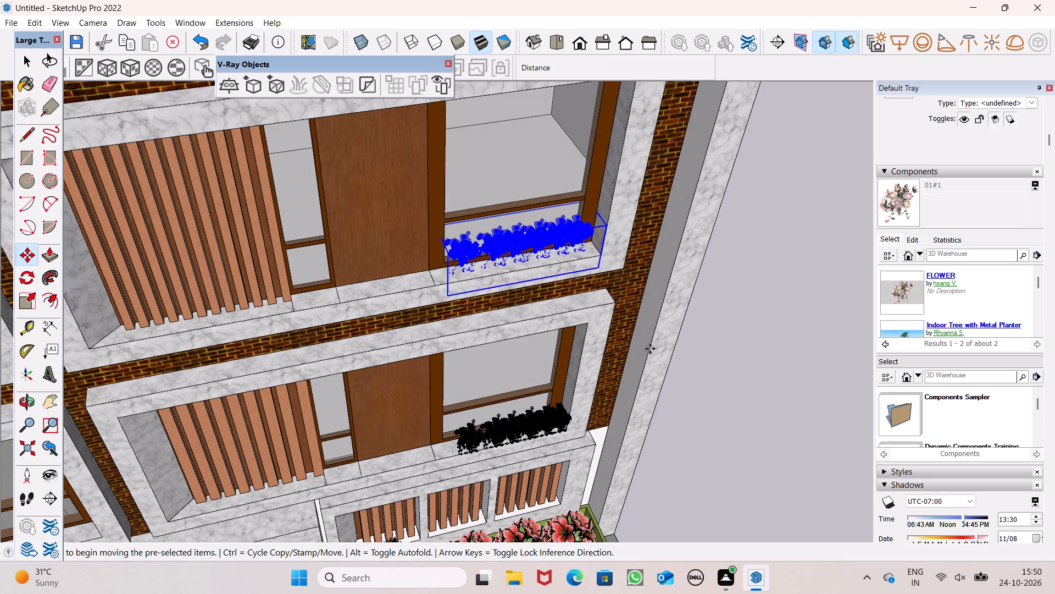
Move the copied bouquet-row group slightly so its vases and fallen petals rest on the upper window's marble sill.
key("space")
left_click(767, 423)
scroll(459, 262, "down", 3)
scroll(507, 254, "up", 7)
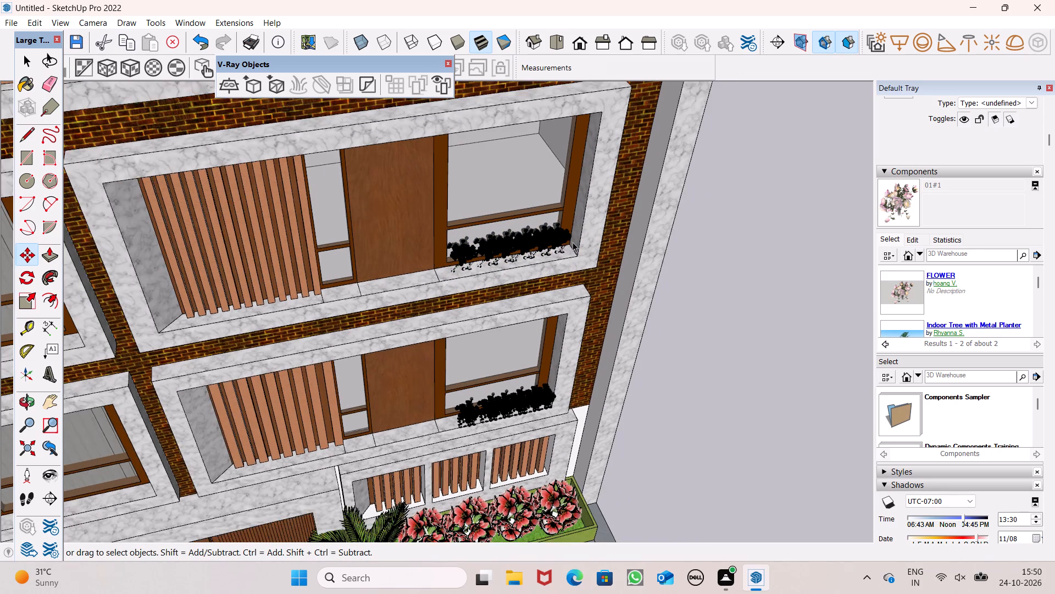
scroll(570, 249, "up", 15)
left_click(544, 256)
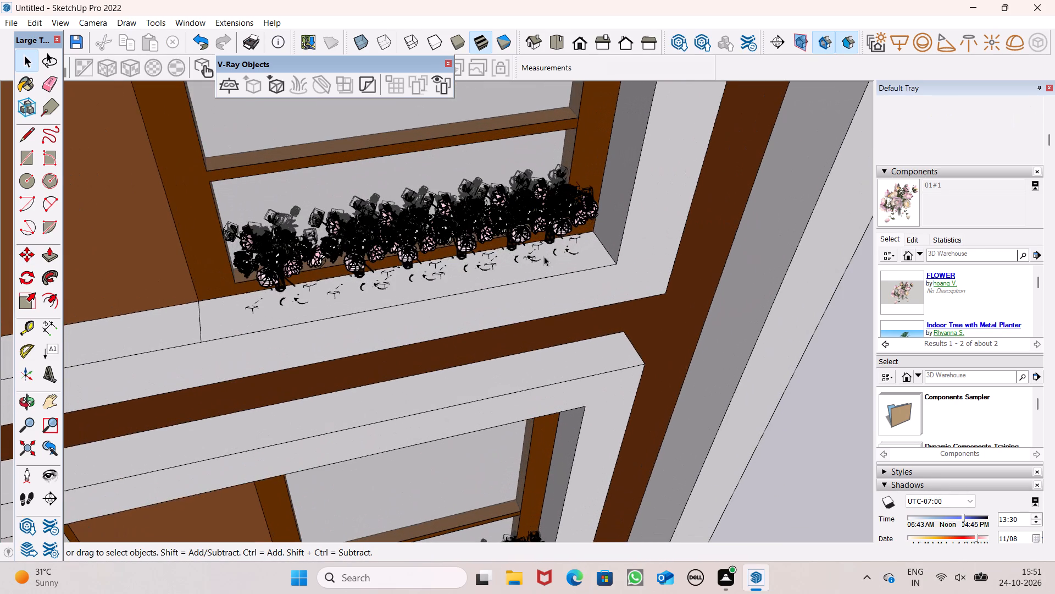
scroll(545, 260, "up", 7)
middle_click_drag(560, 269, 429, 175)
scroll(560, 269, "up", 1)
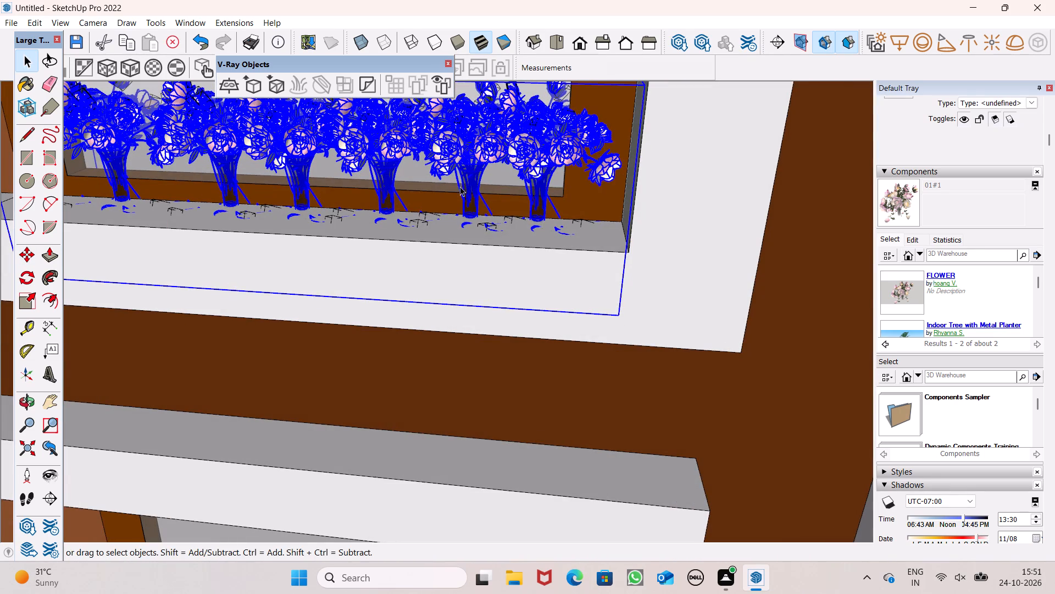
key("m")
key("Return")
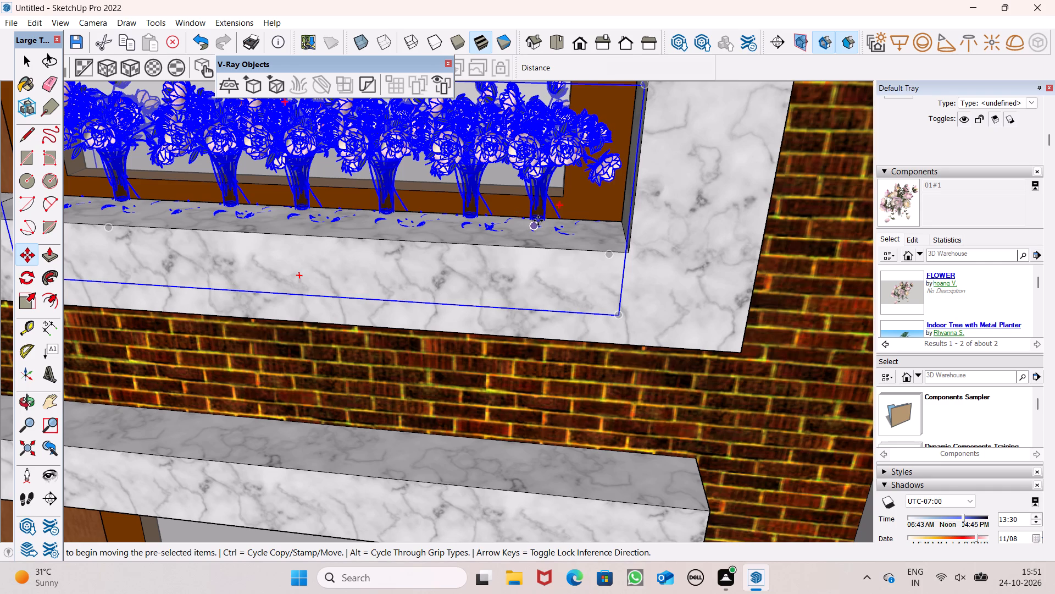
left_click_drag(538, 221, 536, 233)
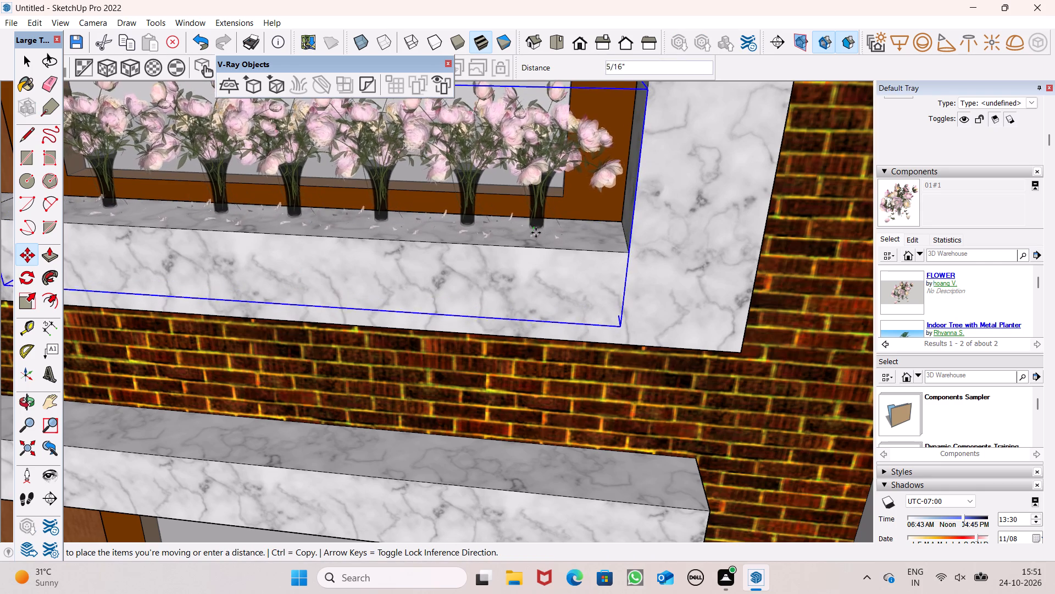
left_click_drag(536, 233, 518, 234)
scroll(519, 230, "down", 6)
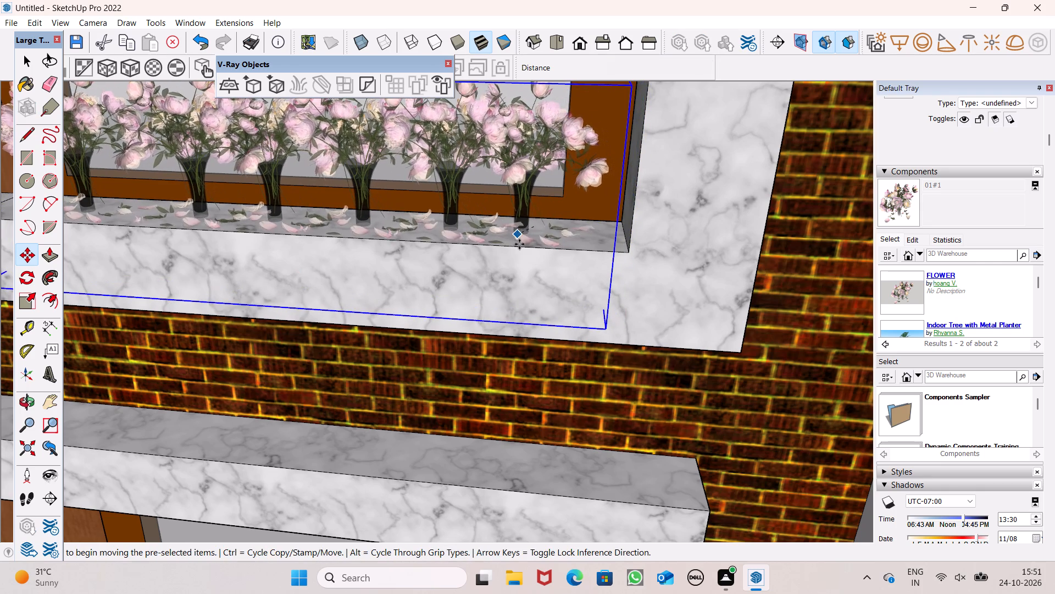
scroll(510, 227, "down", 13)
key("space")
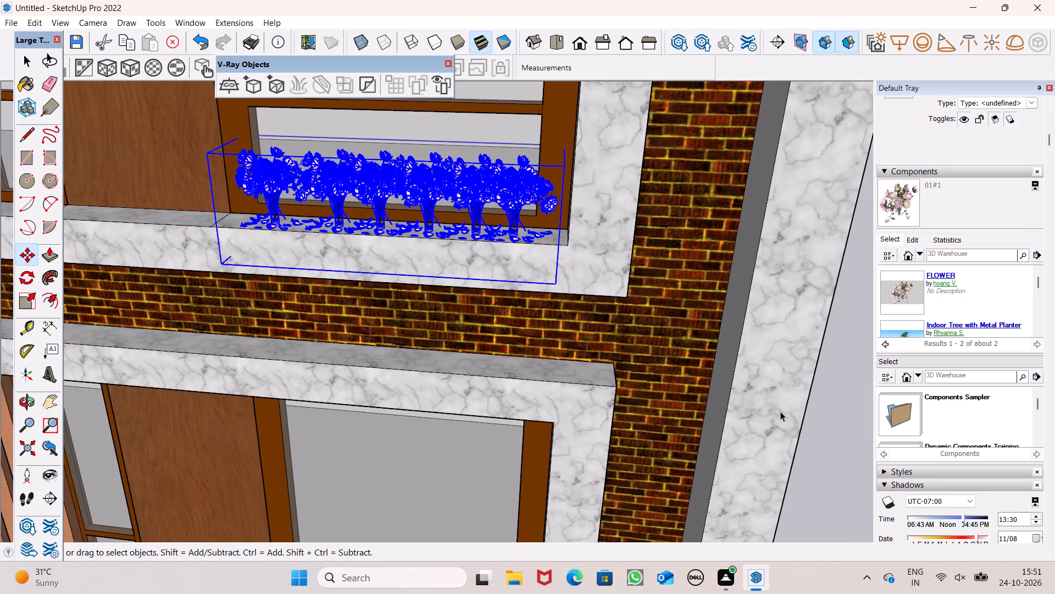
left_click(834, 432)
Examine both bouquet rows on the window sills and the building's front facade from several angles and distances.
scroll(240, 165, "down", 5)
middle_click_drag(269, 271, 300, 371)
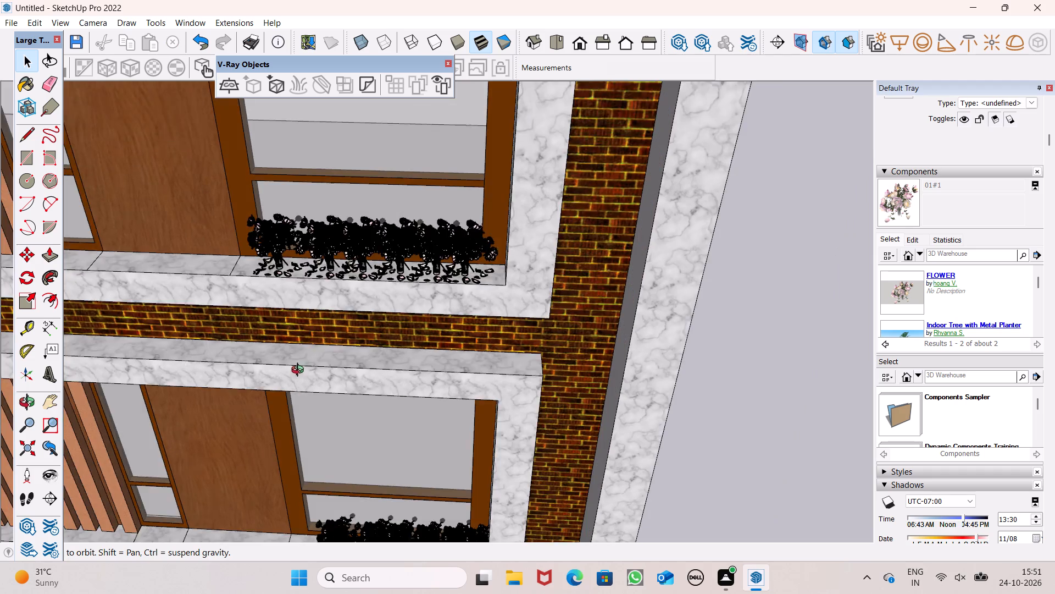
middle_click_drag(300, 371, 304, 394)
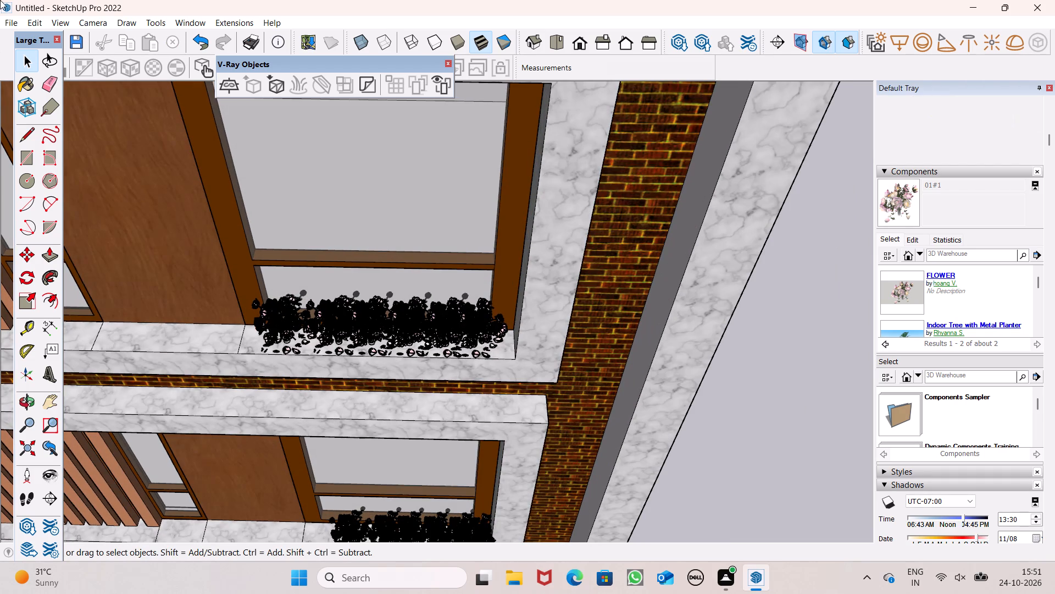
scroll(248, 205, "down", 7)
scroll(272, 294, "down", 10)
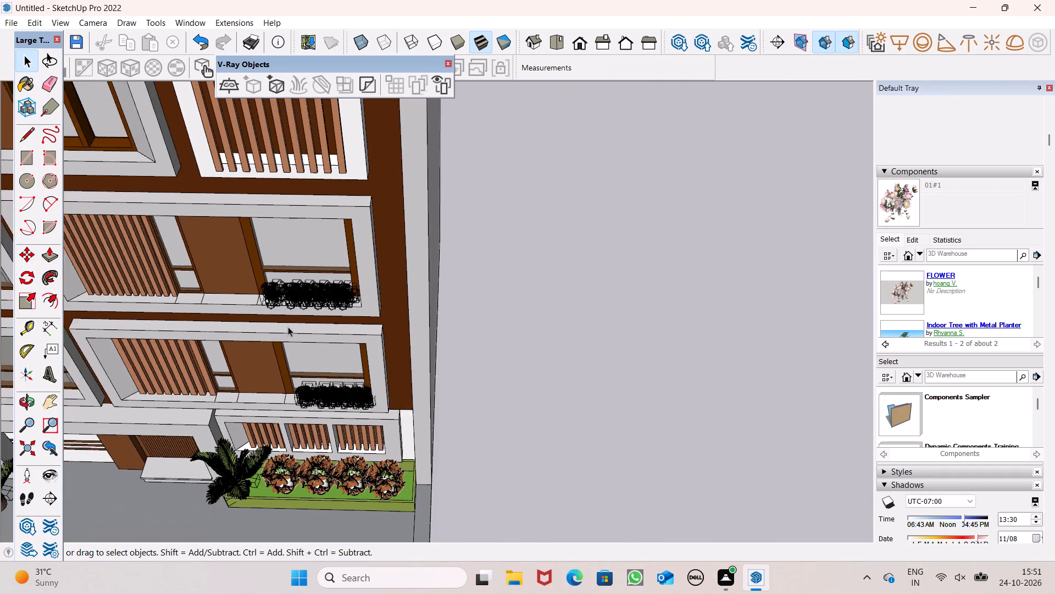
scroll(288, 327, "down", 19)
scroll(288, 310, "down", 6)
scroll(189, 224, "up", 5)
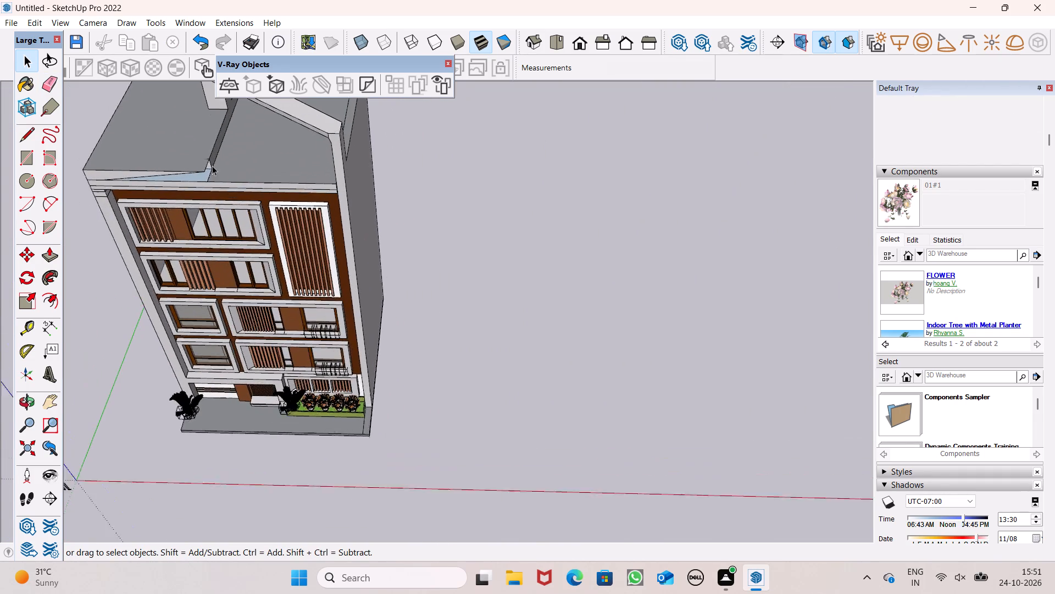
scroll(235, 331, "up", 4)
scroll(267, 250, "down", 4)
middle_click_drag(260, 368, 568, 77)
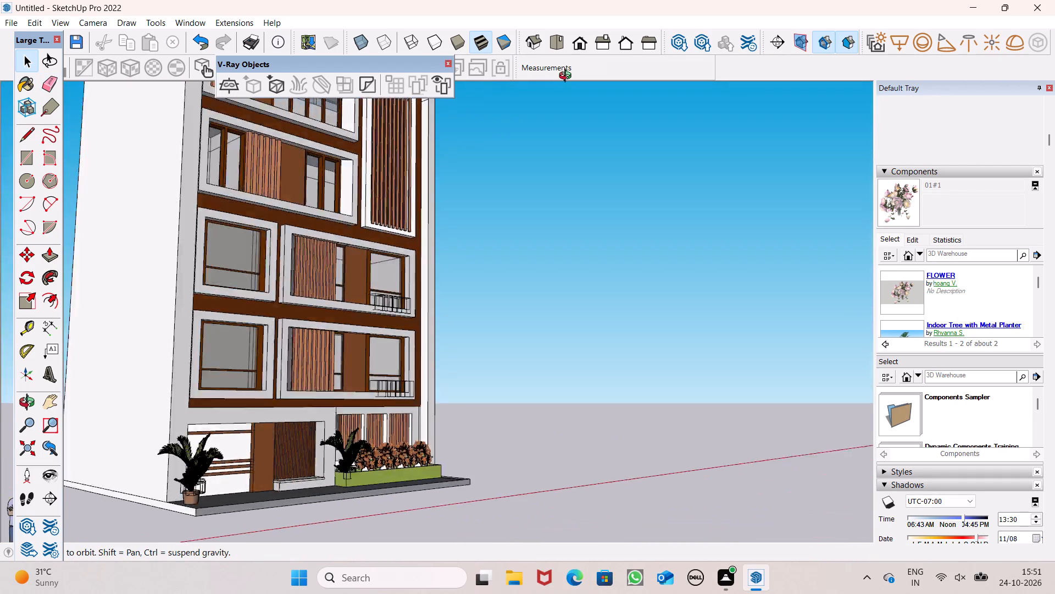
middle_click_drag(568, 77, 575, 96)
scroll(441, 303, "up", 7)
middle_click_drag(423, 376, 269, 577)
scroll(396, 349, "up", 6)
scroll(440, 184, "up", 7)
scroll(437, 189, "down", 7)
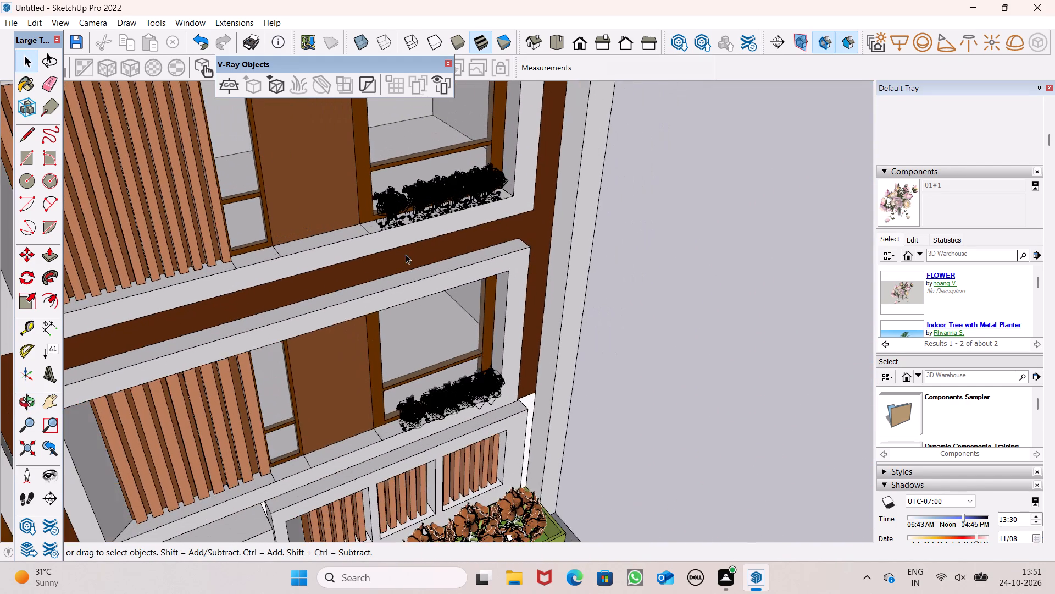
scroll(406, 254, "down", 10)
middle_click_drag(396, 276, 172, 48)
scroll(113, 86, "up", 1)
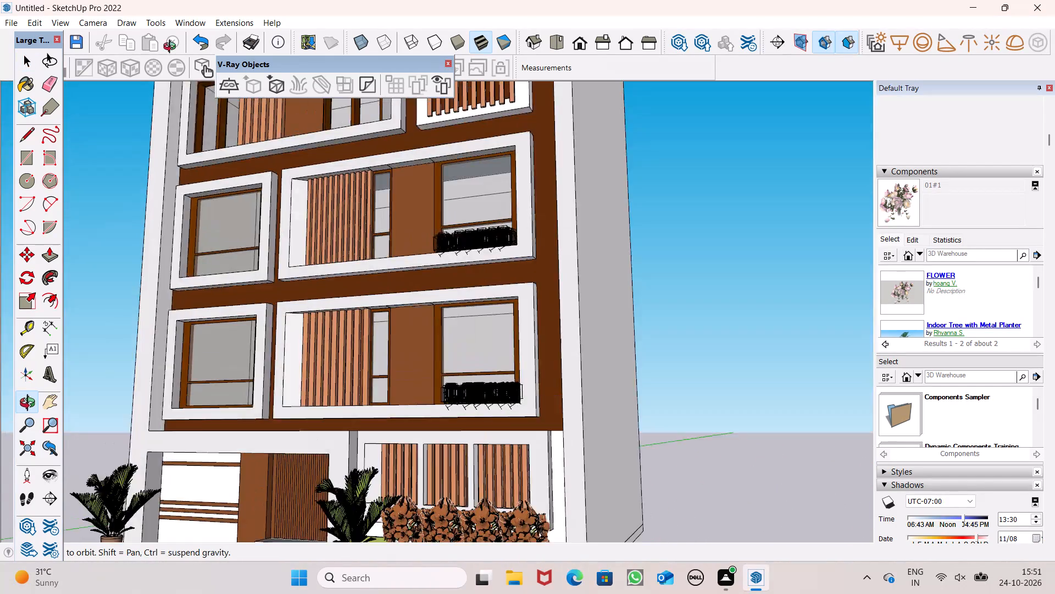
middle_click_drag(172, 48, 221, 484)
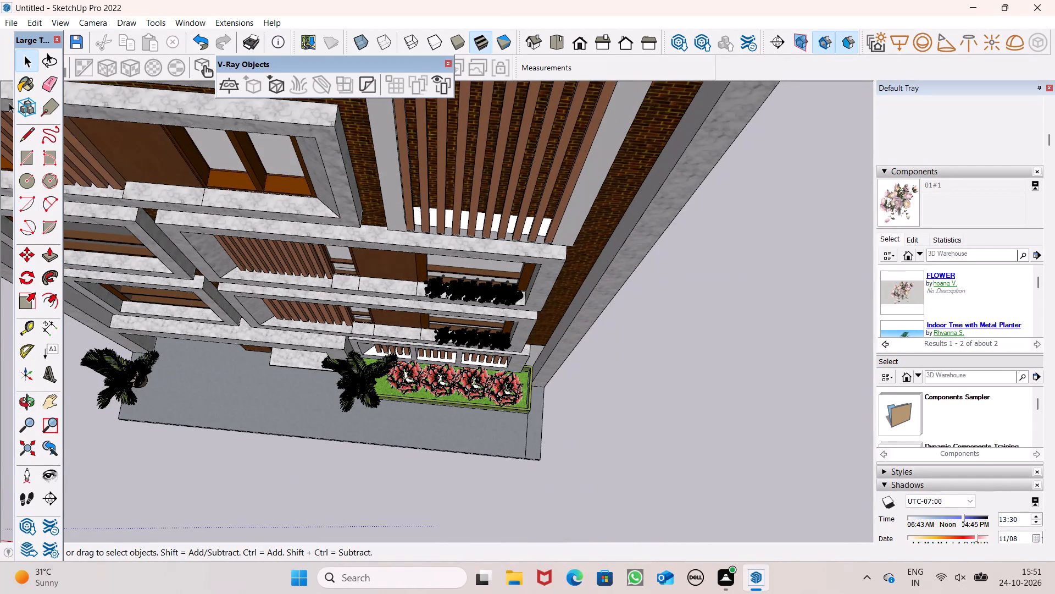
Erase the seam edges crossing the marble sill of the upper bouquet window and the sill of the larger window above.
left_click(43, 81)
scroll(215, 223, "up", 2)
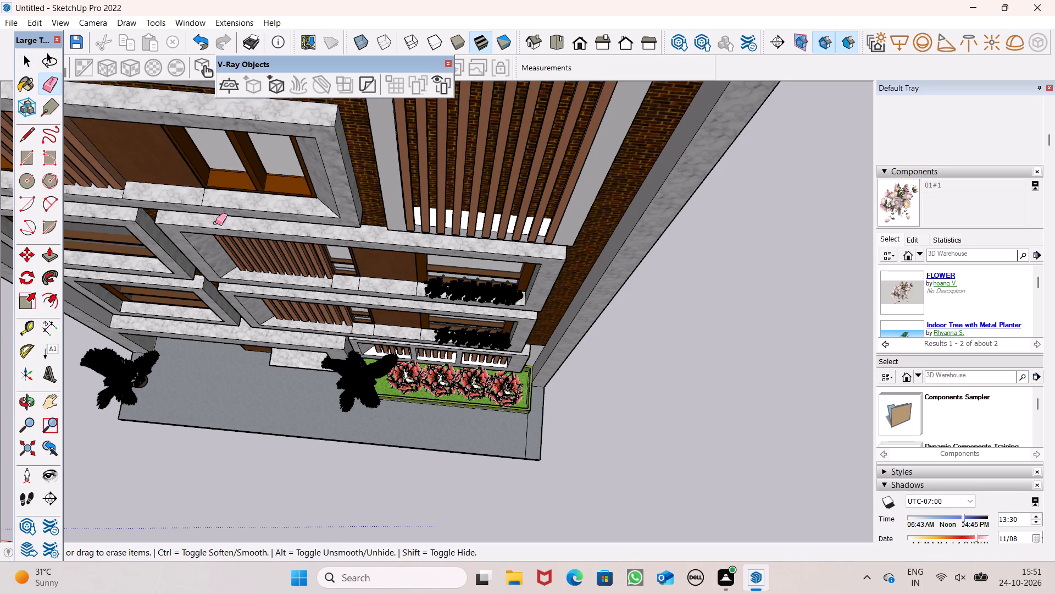
scroll(215, 223, "up", 3)
left_click_drag(193, 186, 201, 182)
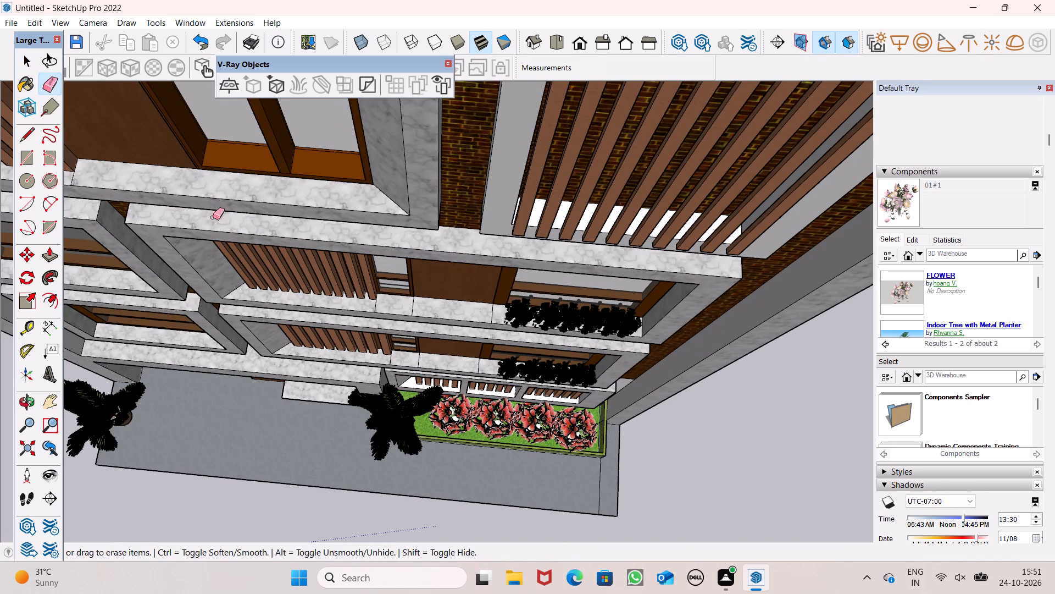
scroll(212, 229, "down", 1)
scroll(424, 339, "up", 5)
scroll(394, 293, "up", 13)
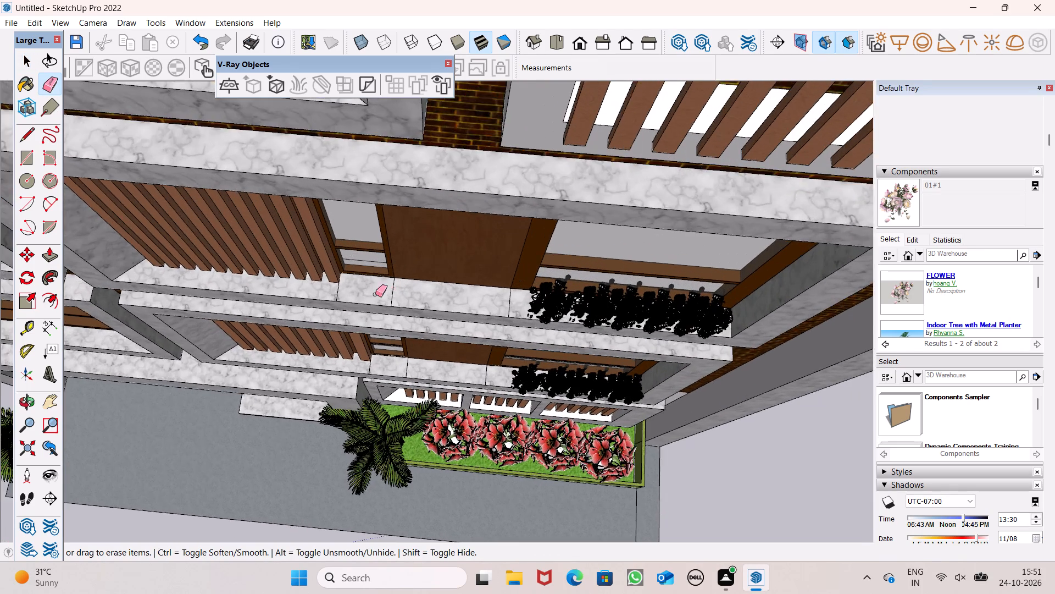
scroll(318, 294, "up", 6)
left_click_drag(328, 288, 345, 285)
left_click_drag(429, 295, 408, 301)
left_click_drag(604, 310, 582, 317)
Examine the building's complete front elevation from the paving and planter up to the roof frame.
scroll(353, 371, "down", 2)
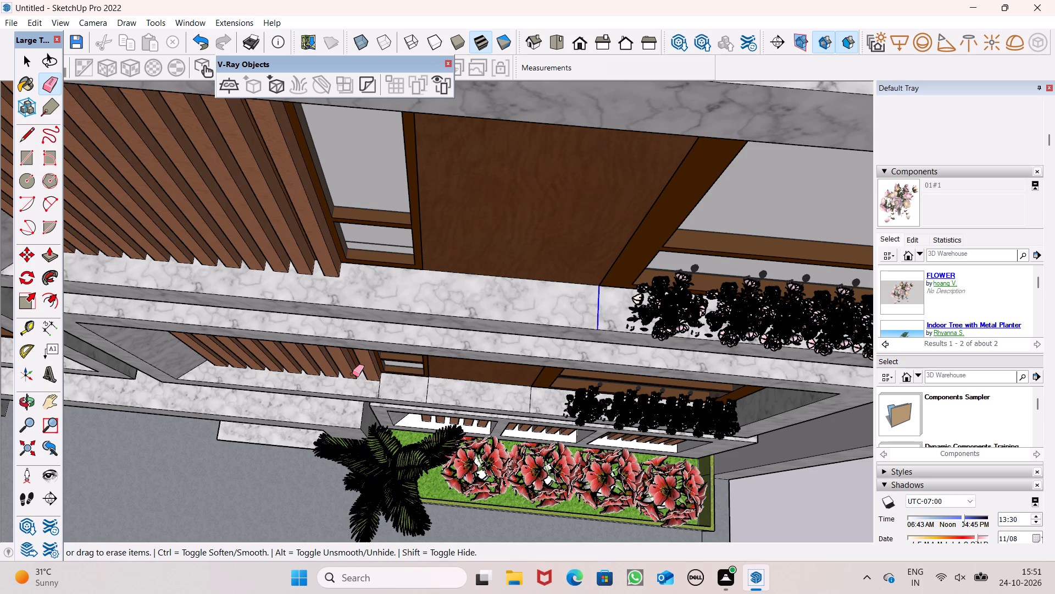
scroll(352, 374, "down", 16)
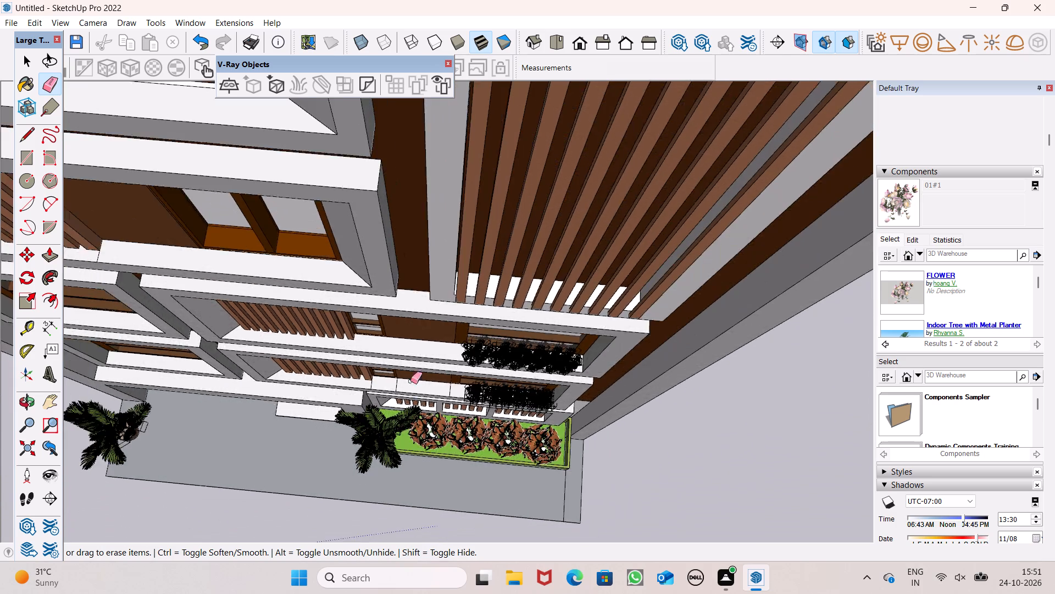
scroll(445, 382, "down", 10)
middle_click_drag(446, 404, 411, 173)
scroll(411, 301, "down", 5)
middle_click_drag(413, 341, 423, 284)
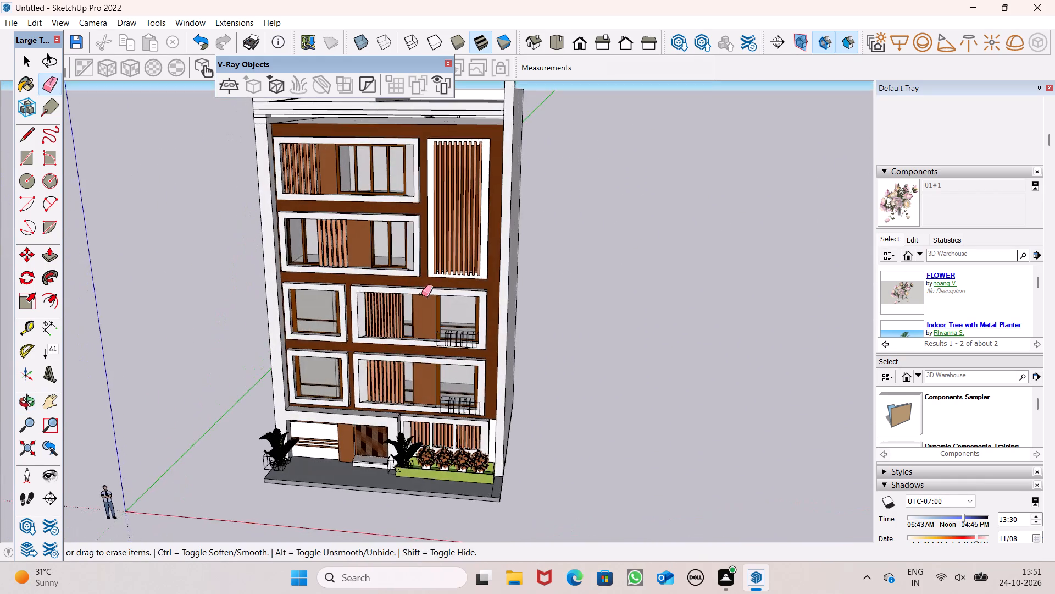
scroll(422, 298, "down", 4)
middle_click_drag(447, 336, 510, 249)
scroll(470, 431, "down", 3)
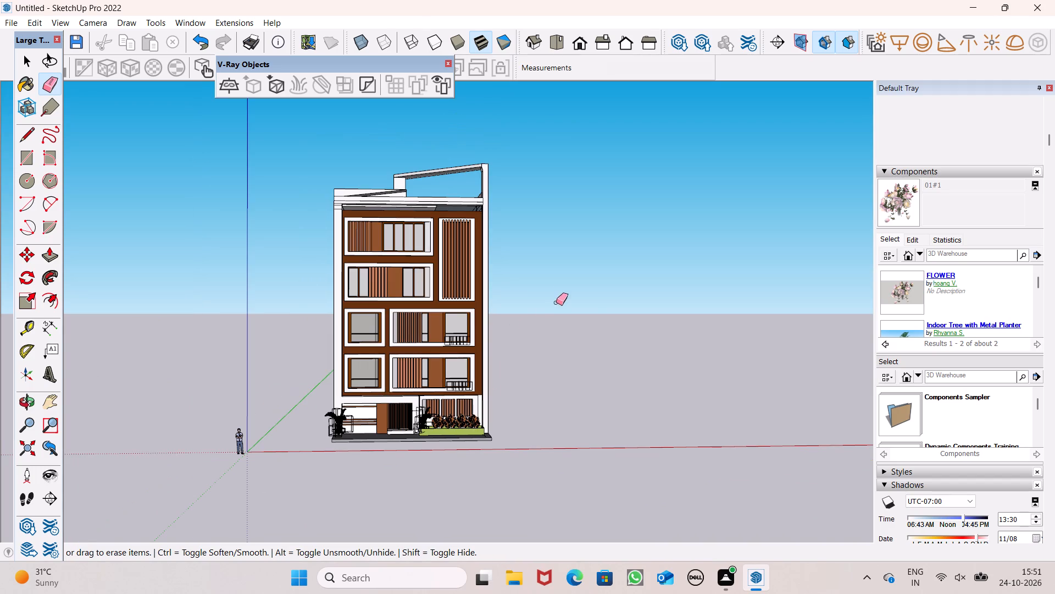
key("space")
scroll(468, 160, "up", 8)
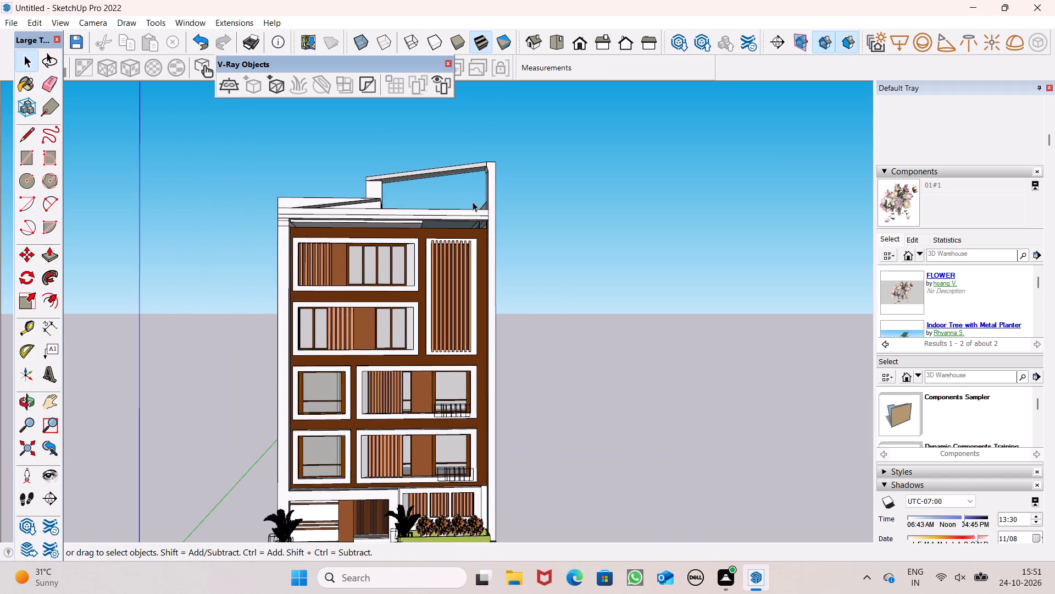
scroll(473, 202, "down", 3)
middle_click_drag(506, 313, 481, 335)
scroll(471, 309, "up", 4)
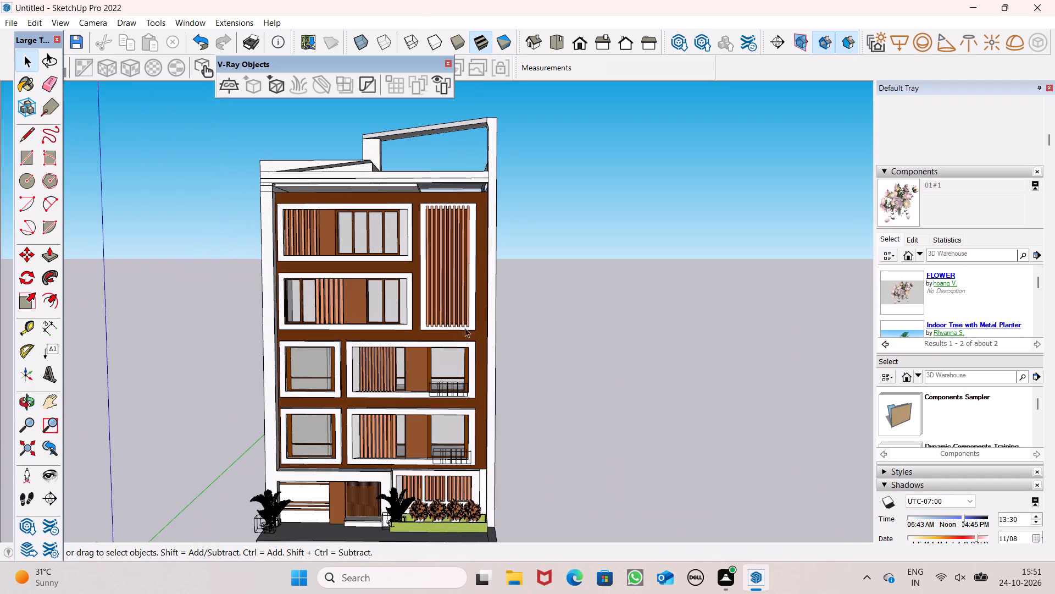
scroll(466, 330, "down", 1)
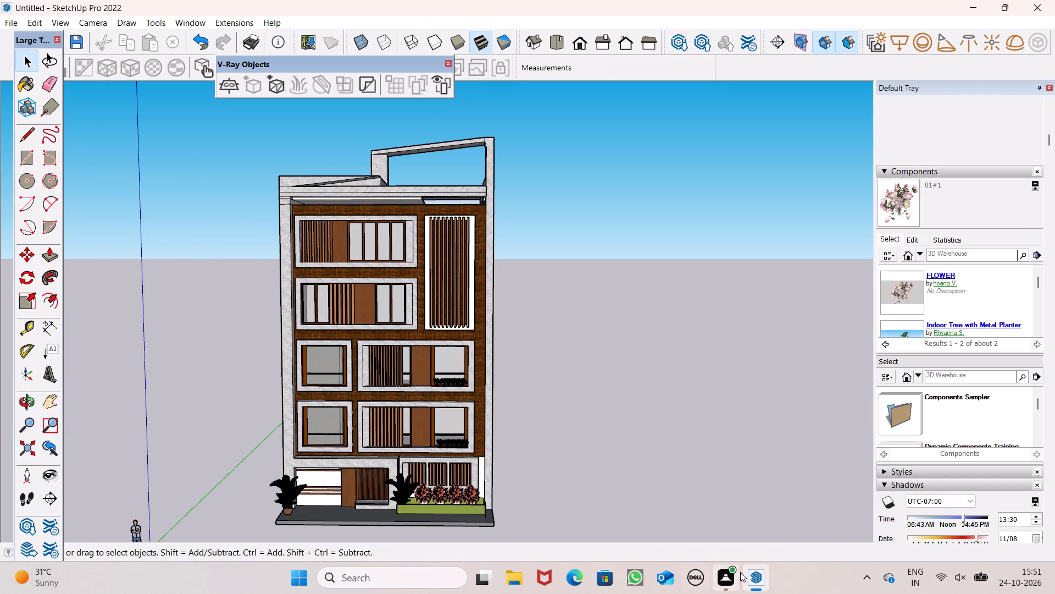
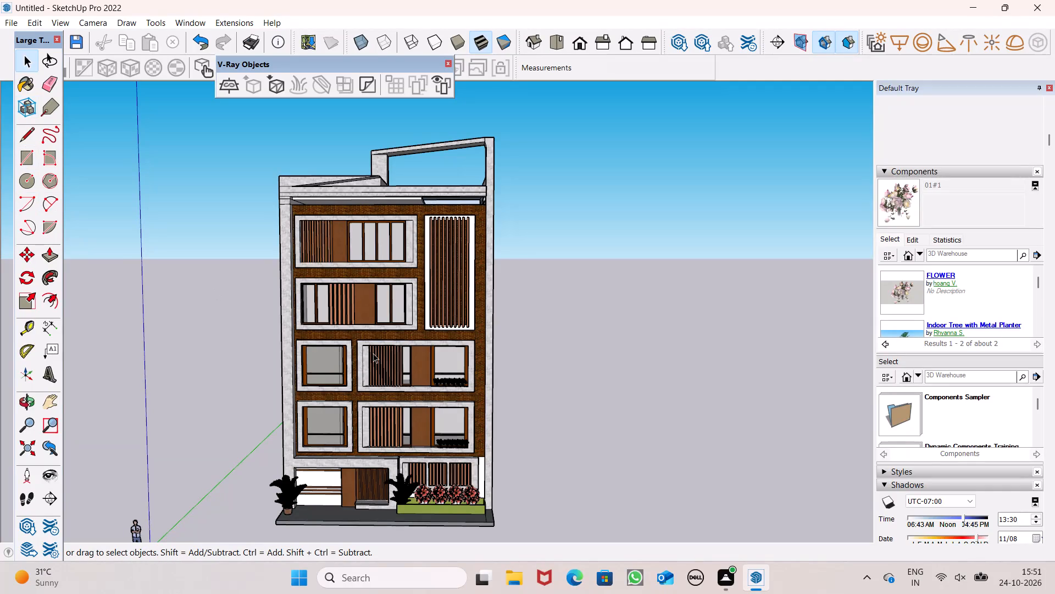
Save the model in the Documents folder as a SketchUp file named "white stone building".
key("ctrl+s")
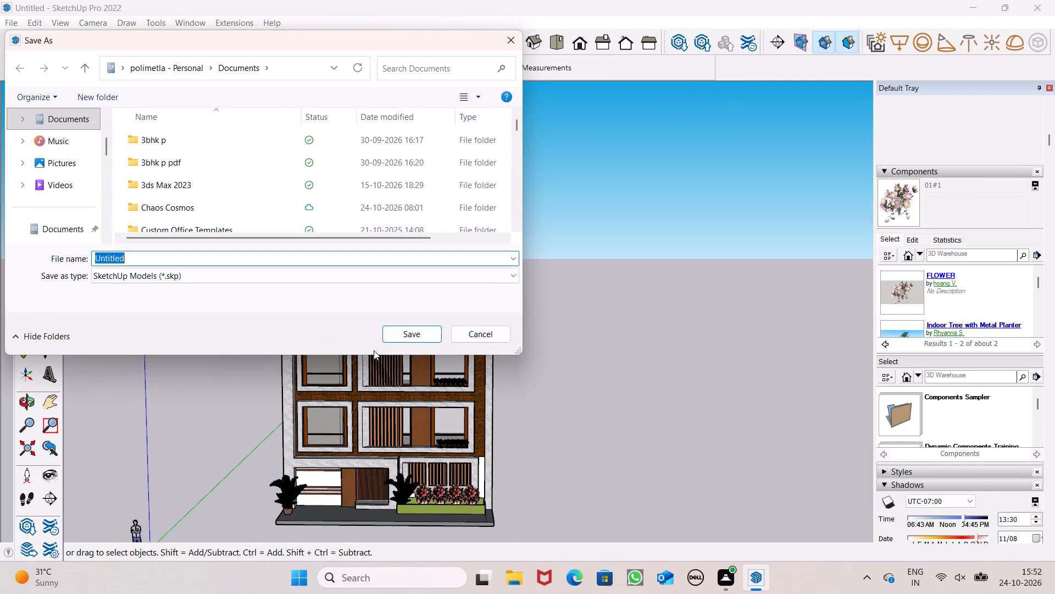
key("BackSpace")
type("white")
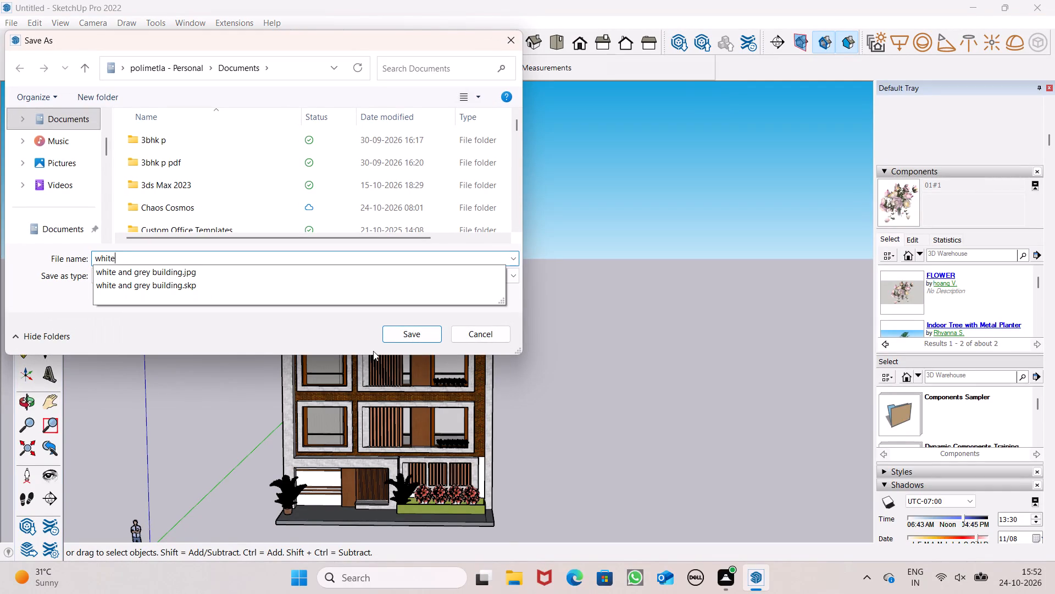
key("space")
type("s")
key("t")
key("o")
key("n")
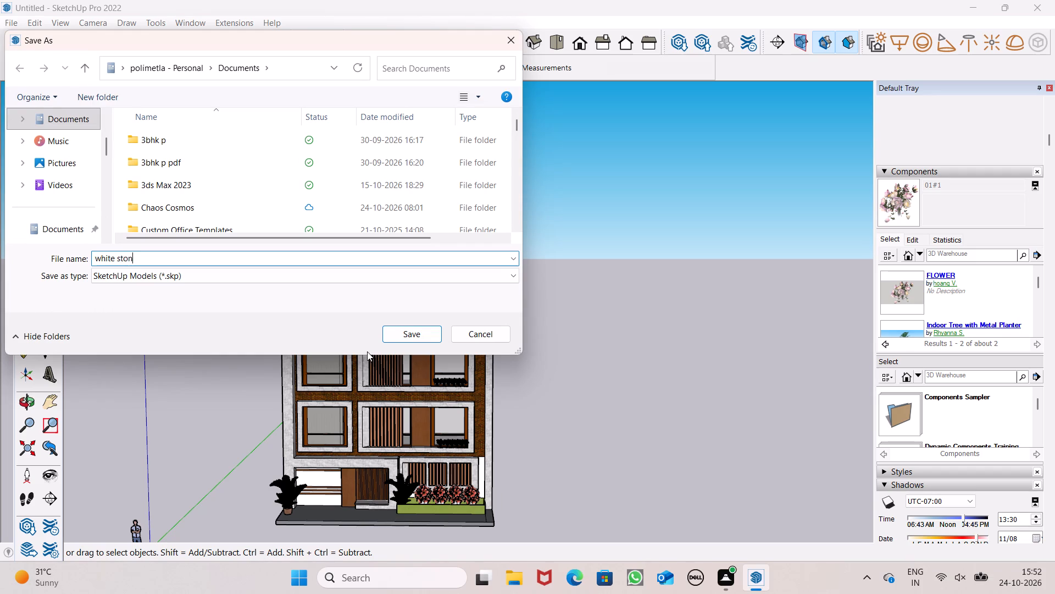
key("e")
key("space")
key("b")
type("uilding")
key("Return")
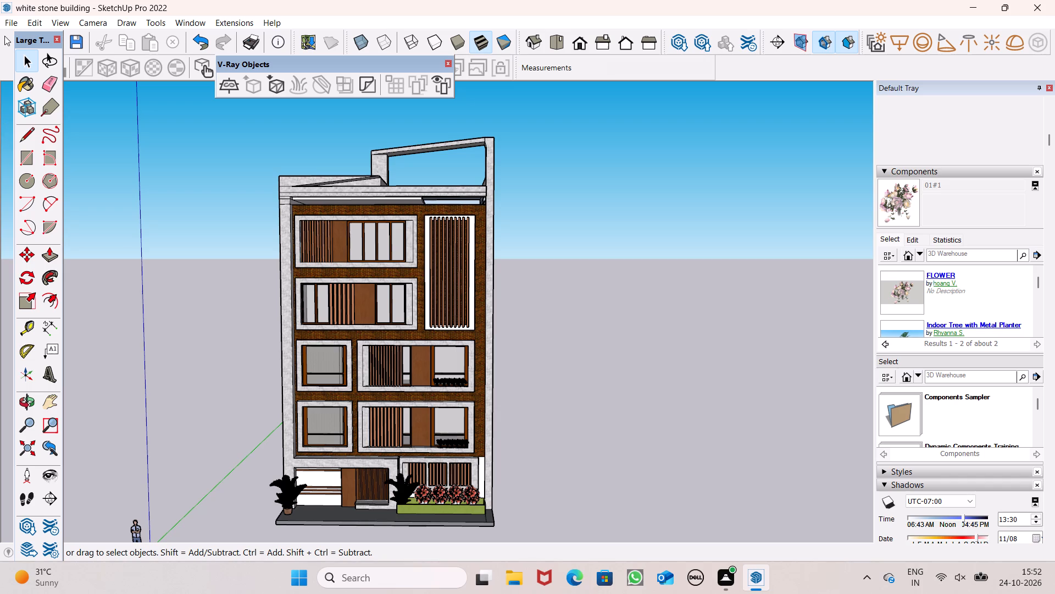
Export the current front view as a 2D JPEG image named "white stone building" in the Documents folder.
left_click(13, 19)
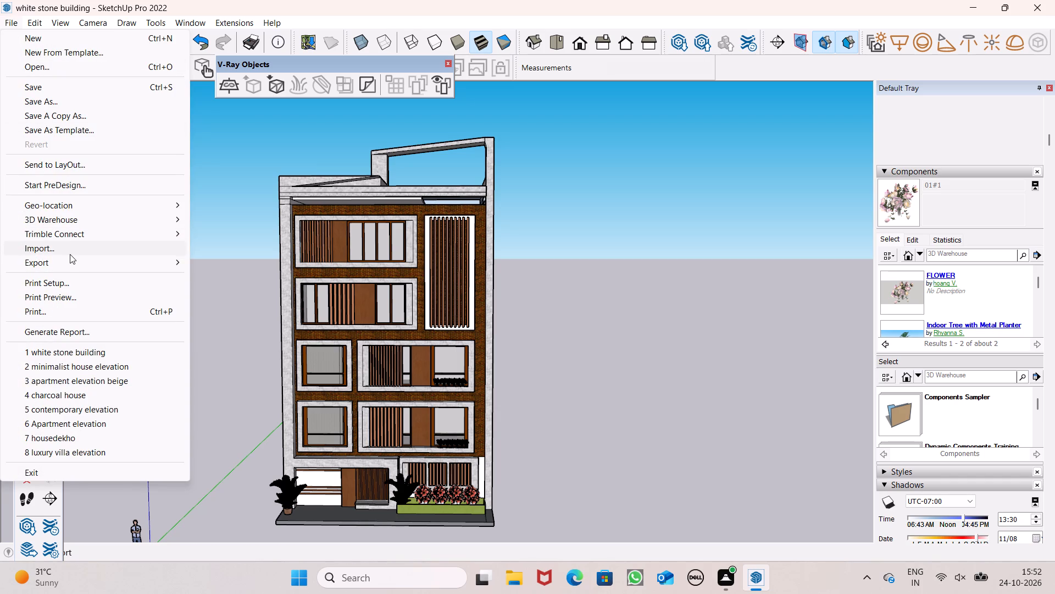
left_click(70, 258)
left_click(242, 269)
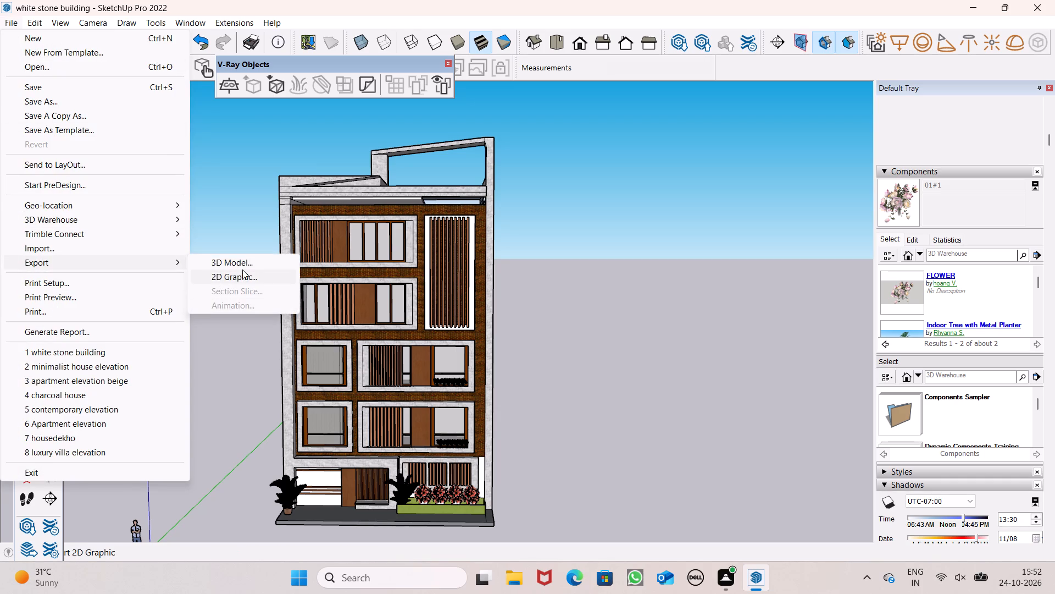
left_click(402, 328)
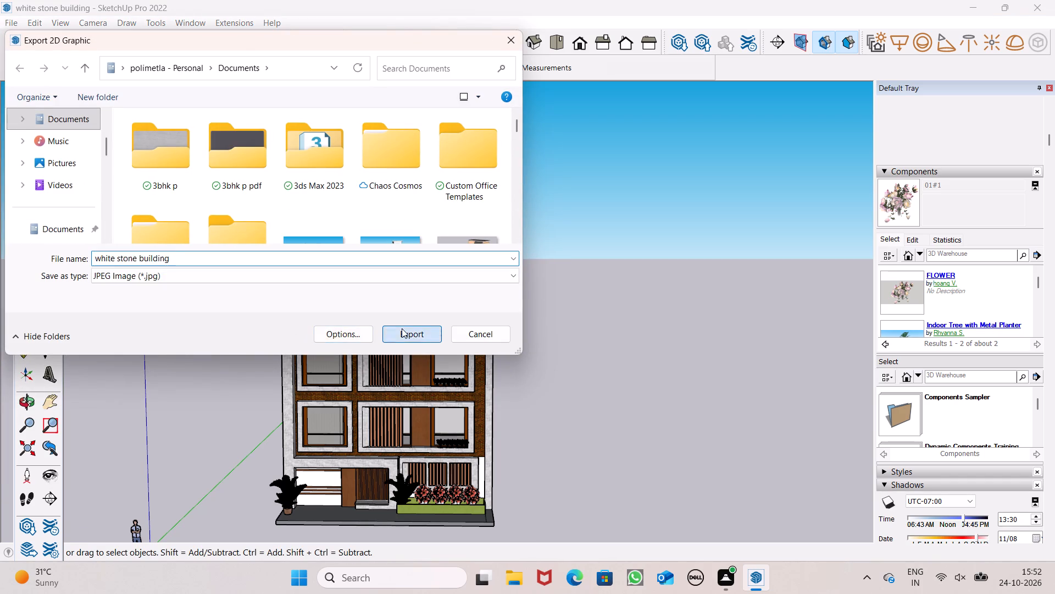